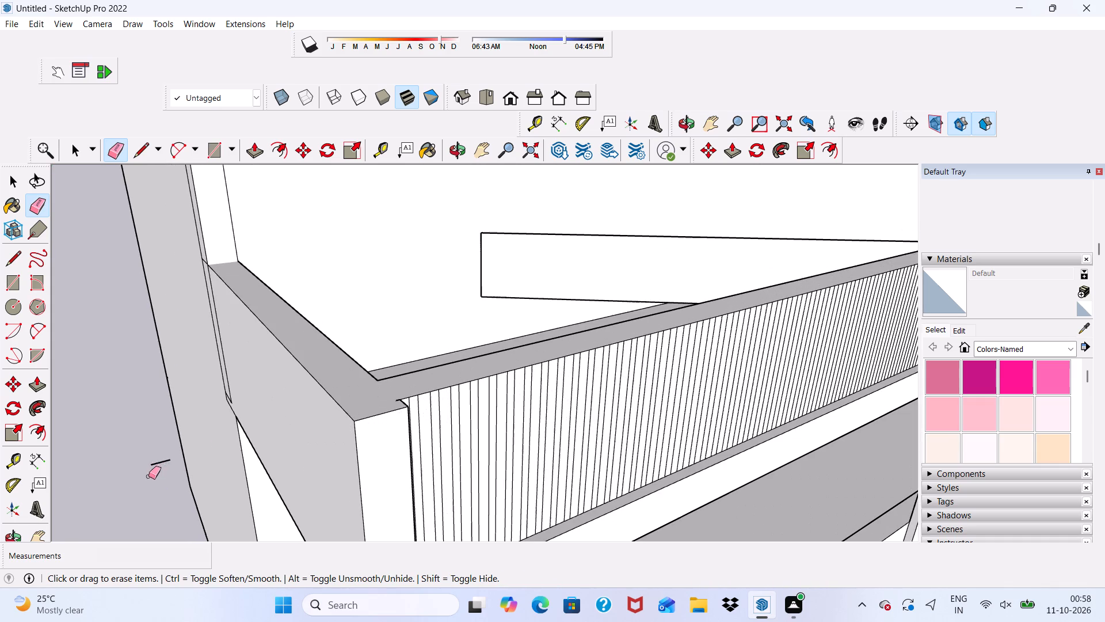
Erase the short stray edge on the wall beside the balcony parapet.
drag(159, 461, 159, 469)
scroll(172, 464, down, 4)
scroll(323, 455, up, 4)
key(space)
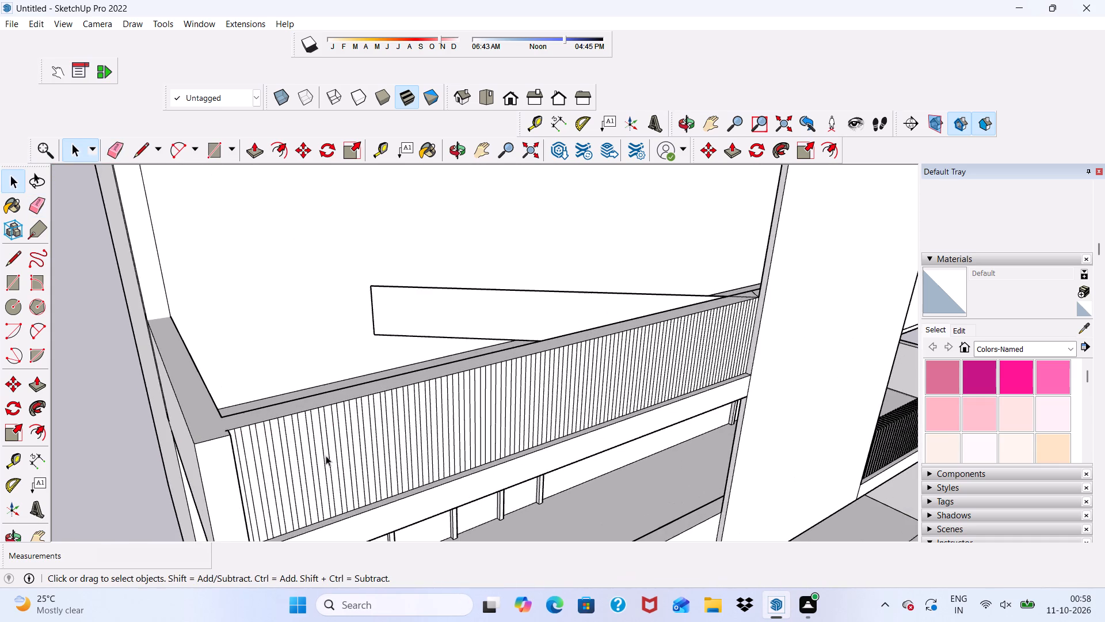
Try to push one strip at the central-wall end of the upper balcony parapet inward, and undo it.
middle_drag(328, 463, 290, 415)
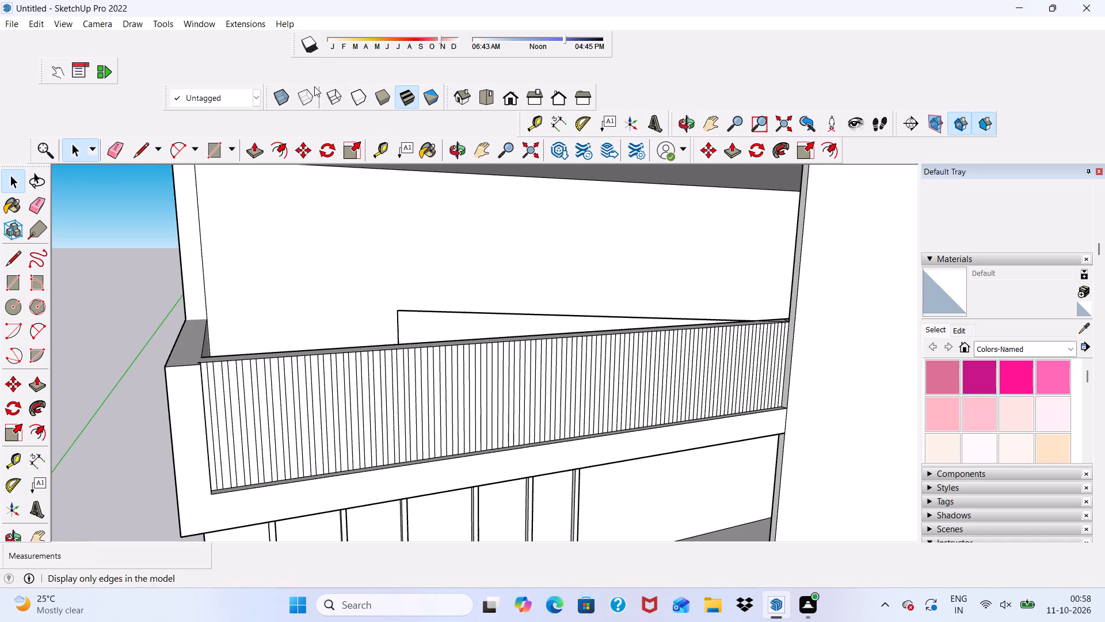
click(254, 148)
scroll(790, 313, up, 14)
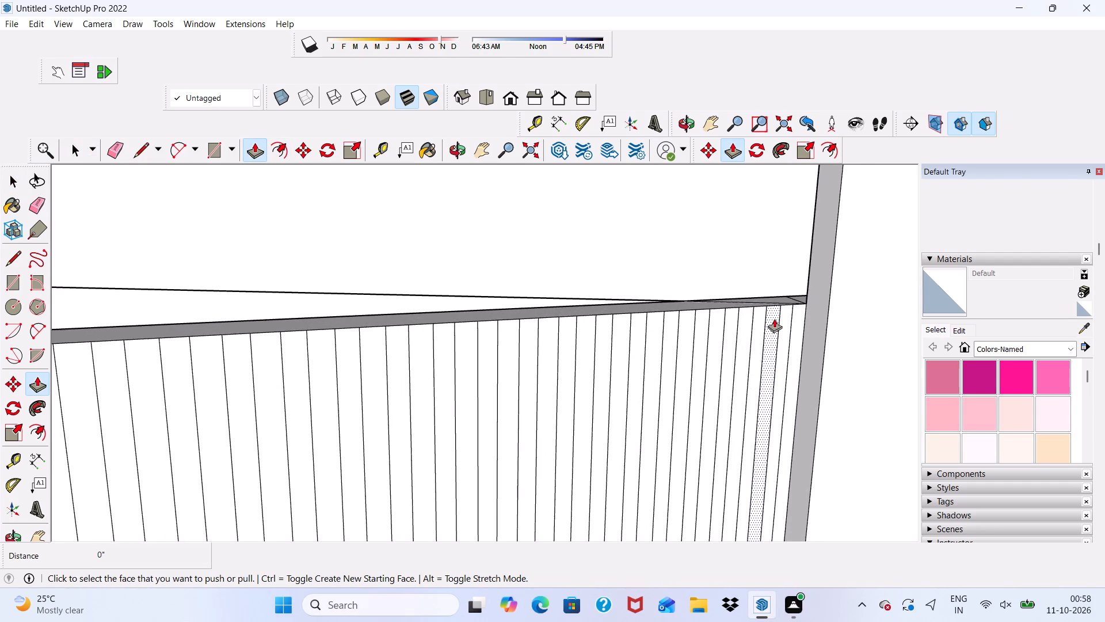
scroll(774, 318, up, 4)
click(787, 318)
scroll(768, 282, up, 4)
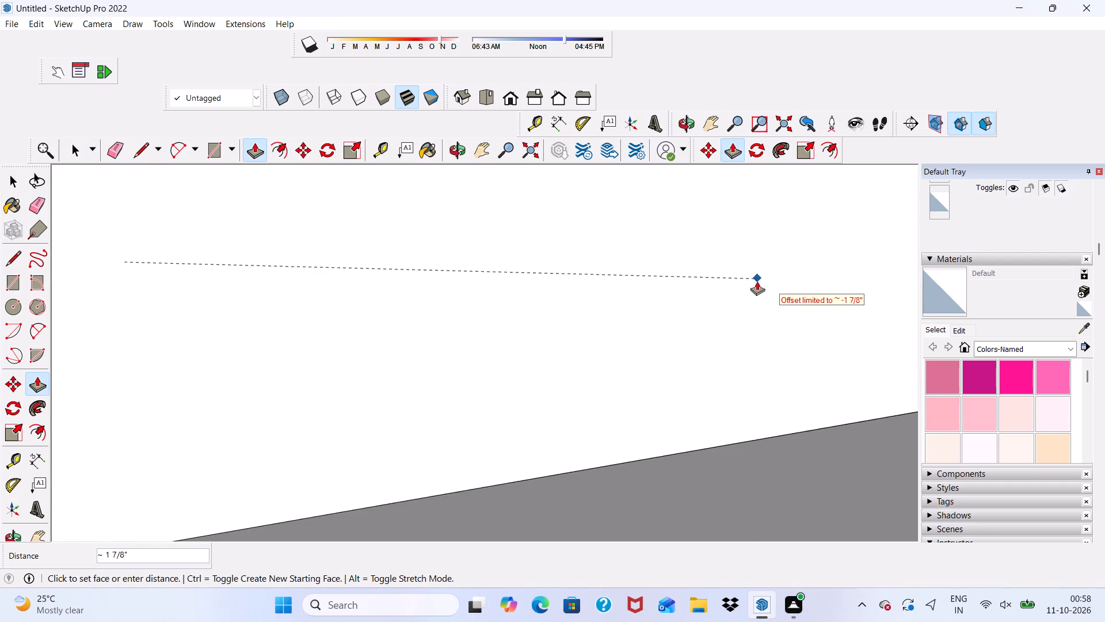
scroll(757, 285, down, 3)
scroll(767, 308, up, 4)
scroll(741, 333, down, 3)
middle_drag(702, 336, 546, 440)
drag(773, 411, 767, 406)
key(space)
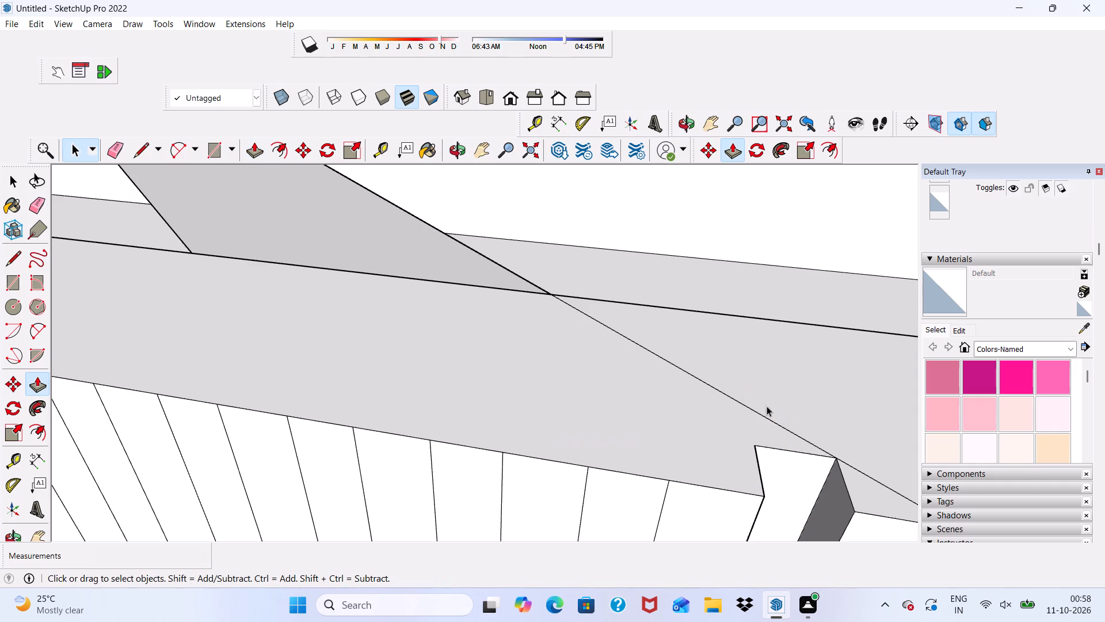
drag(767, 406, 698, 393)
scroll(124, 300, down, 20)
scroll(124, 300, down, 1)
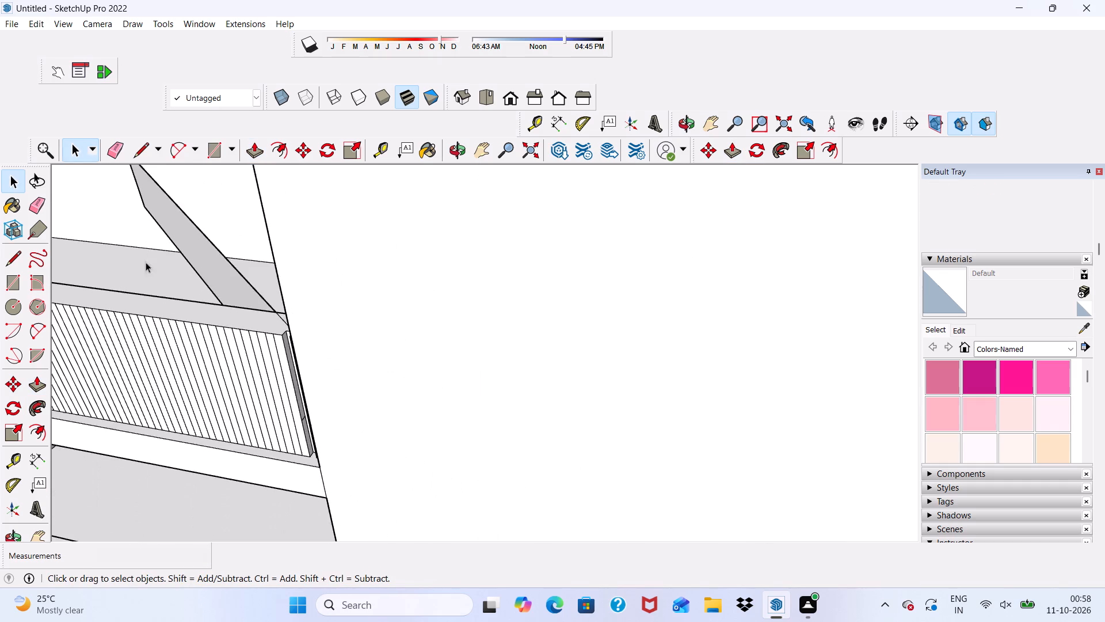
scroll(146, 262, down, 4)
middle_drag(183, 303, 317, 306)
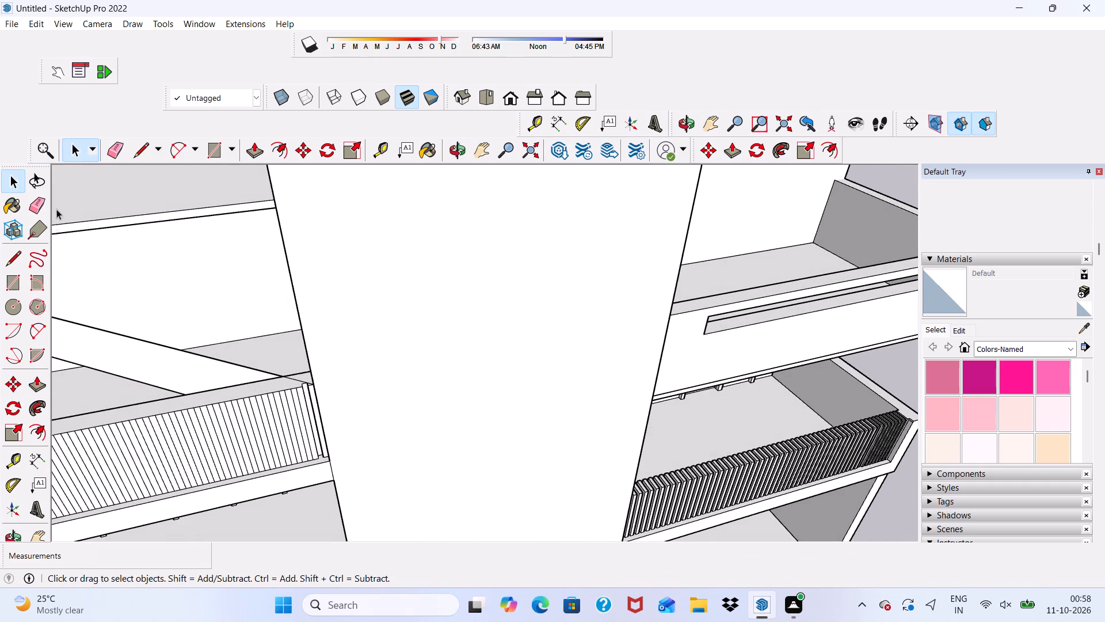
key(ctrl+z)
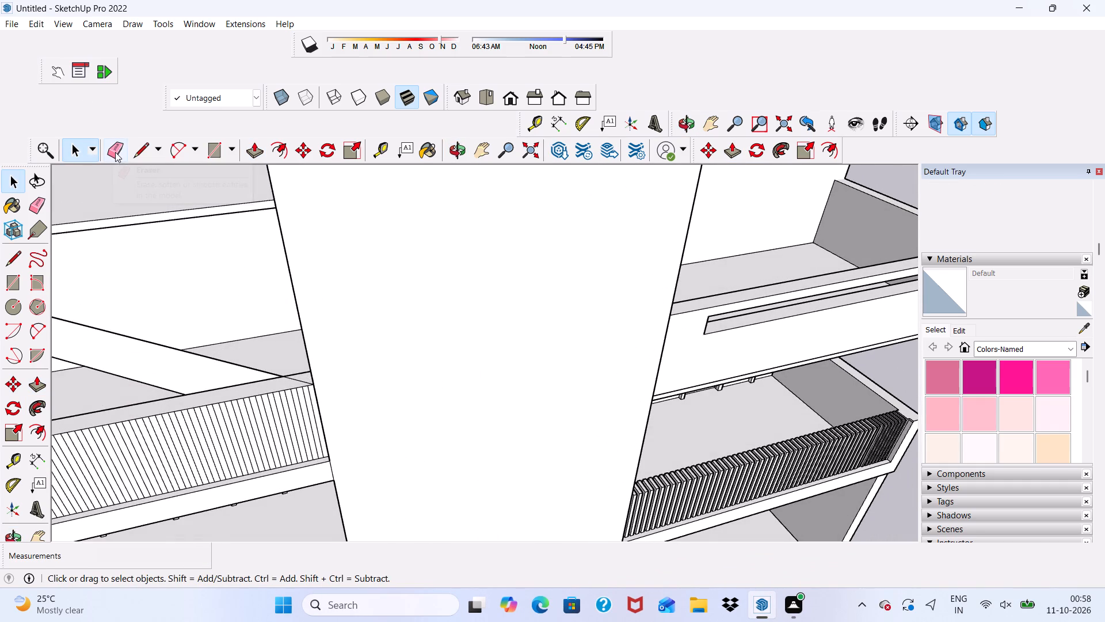
Erase the edges of the stray slanted rectangle behind the ribbed balcony parapet, including its leftover short end edge.
click(117, 150)
click(163, 346)
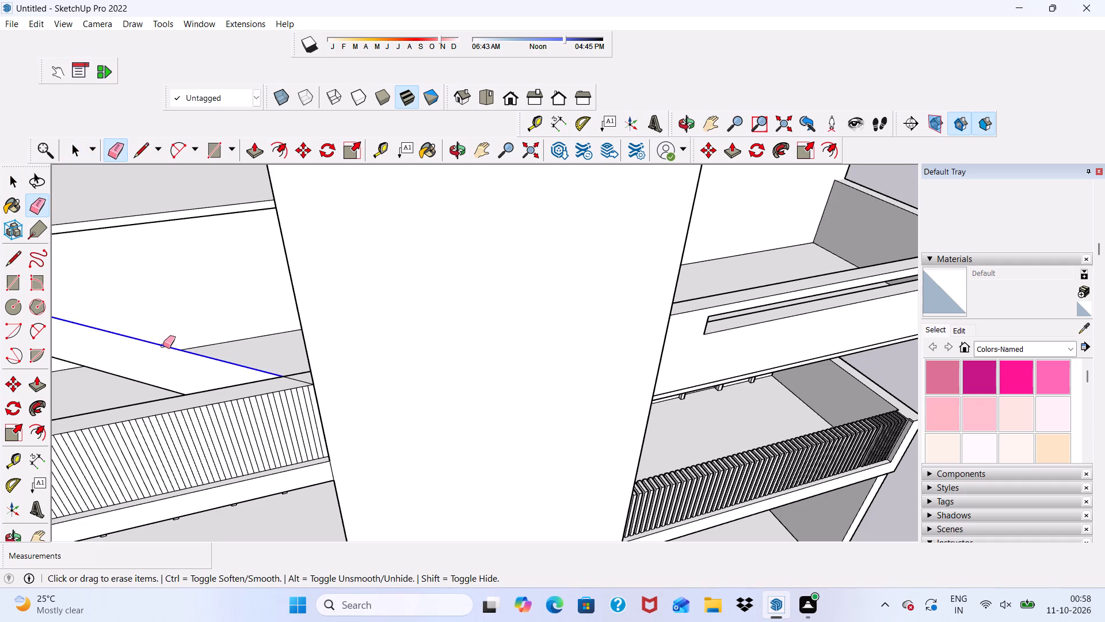
drag(156, 383, 158, 392)
scroll(175, 366, down, 6)
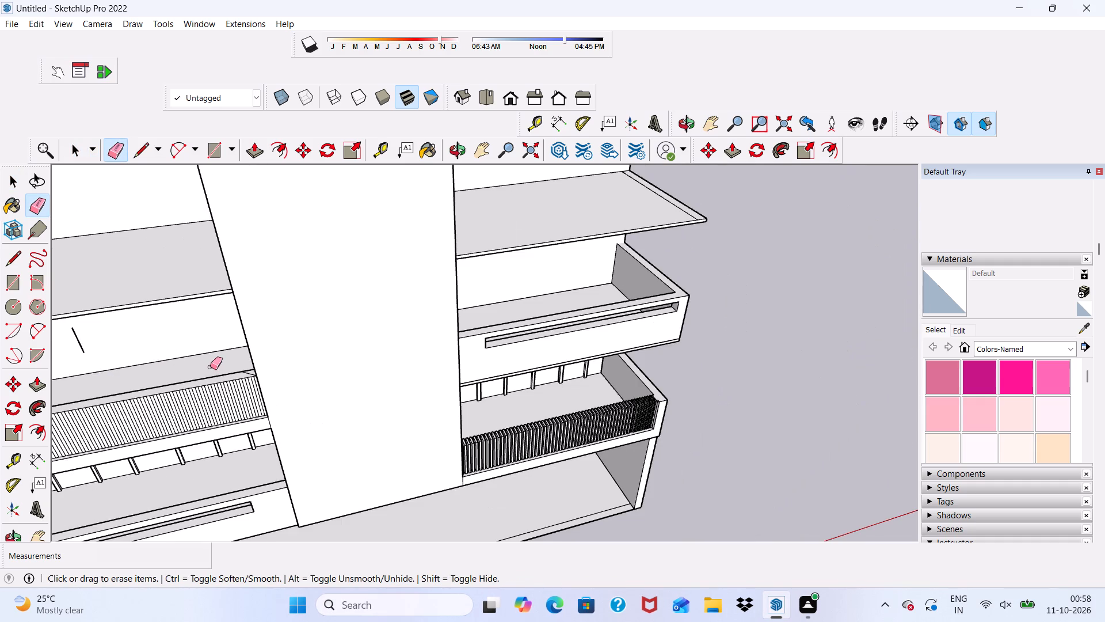
middle_drag(250, 331, 252, 339)
scroll(72, 362, up, 3)
drag(78, 344, 80, 350)
scroll(76, 344, down, 5)
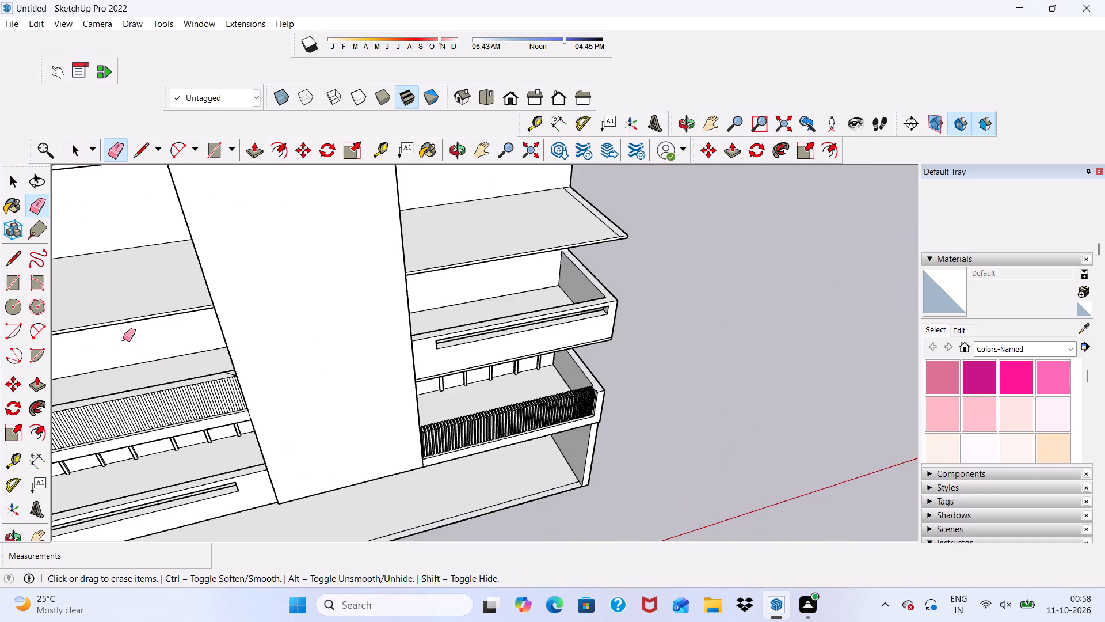
middle_drag(123, 338, 146, 250)
scroll(236, 255, up, 1)
right_click(238, 255)
scroll(236, 279, down, 4)
key(space)
click(757, 281)
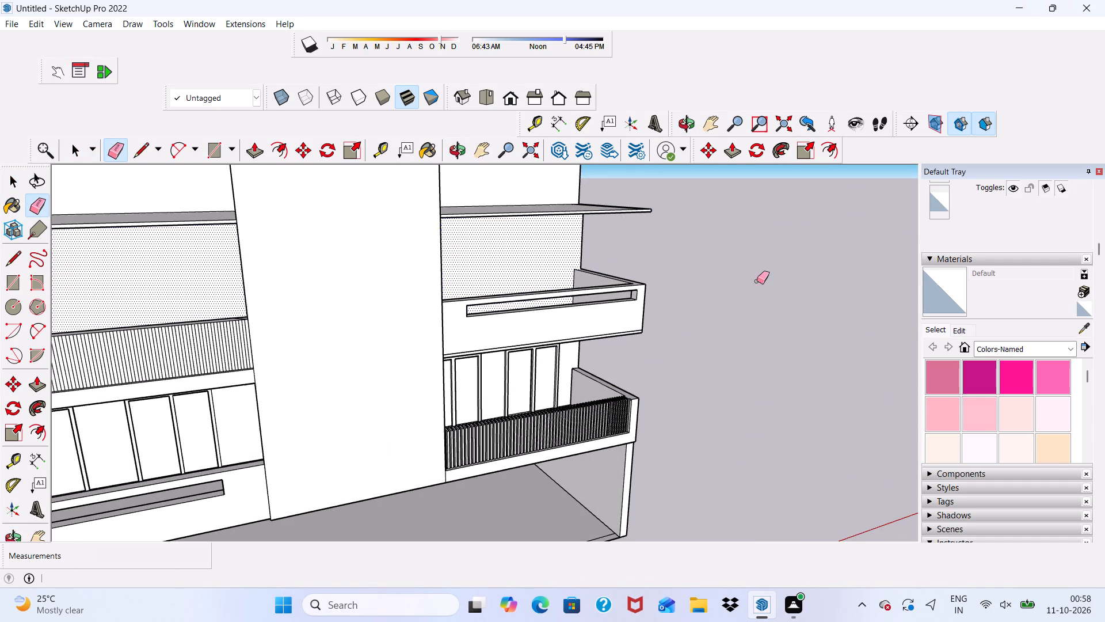
key(space)
click(684, 292)
scroll(677, 346, down, 3)
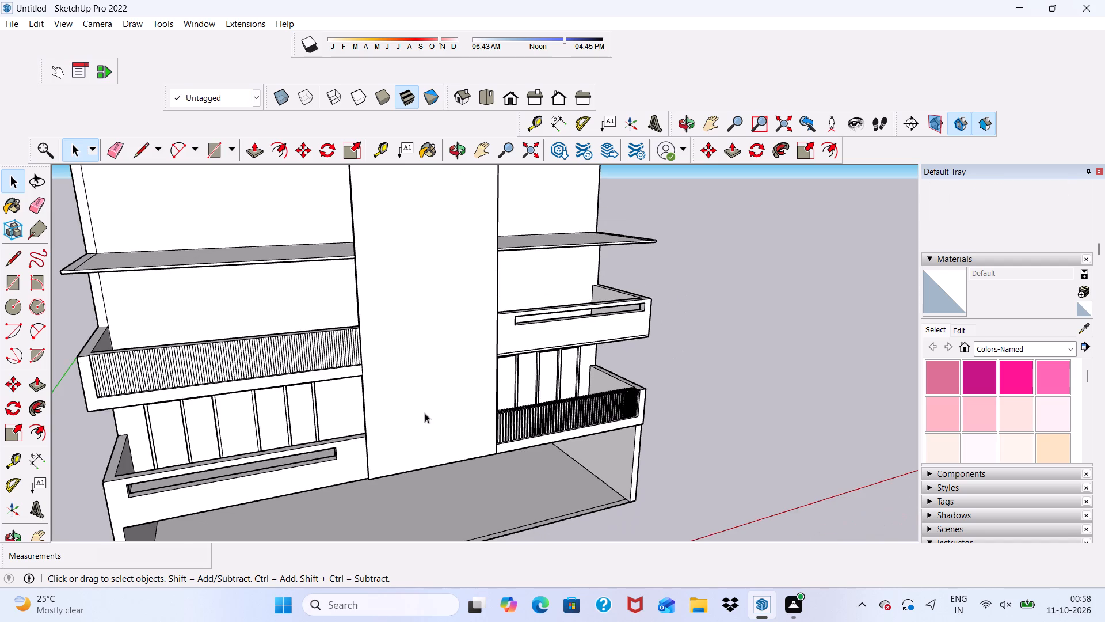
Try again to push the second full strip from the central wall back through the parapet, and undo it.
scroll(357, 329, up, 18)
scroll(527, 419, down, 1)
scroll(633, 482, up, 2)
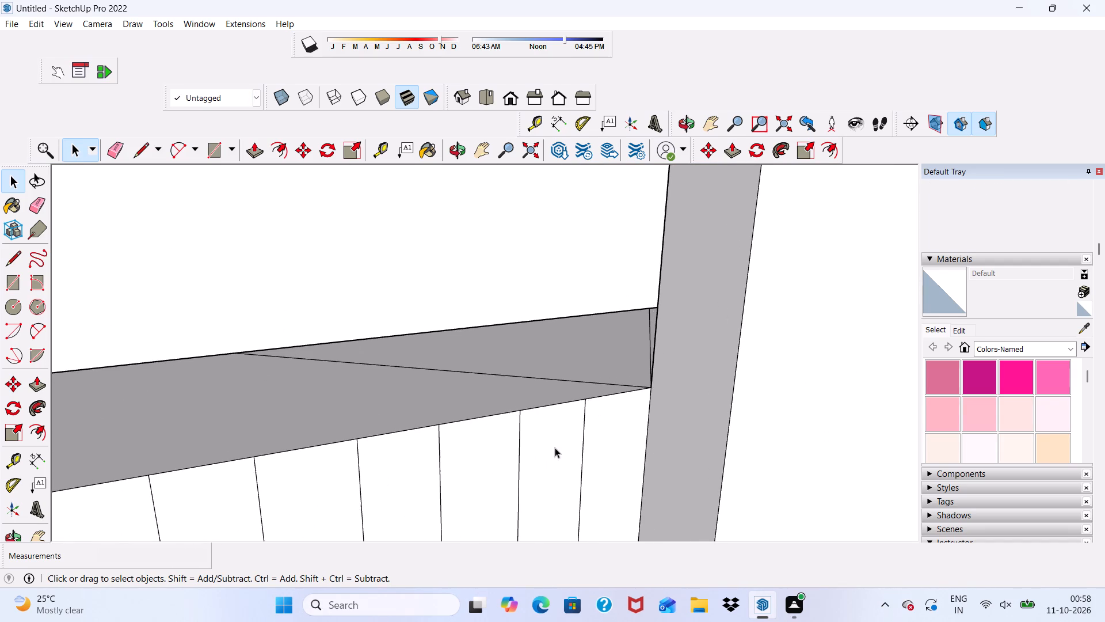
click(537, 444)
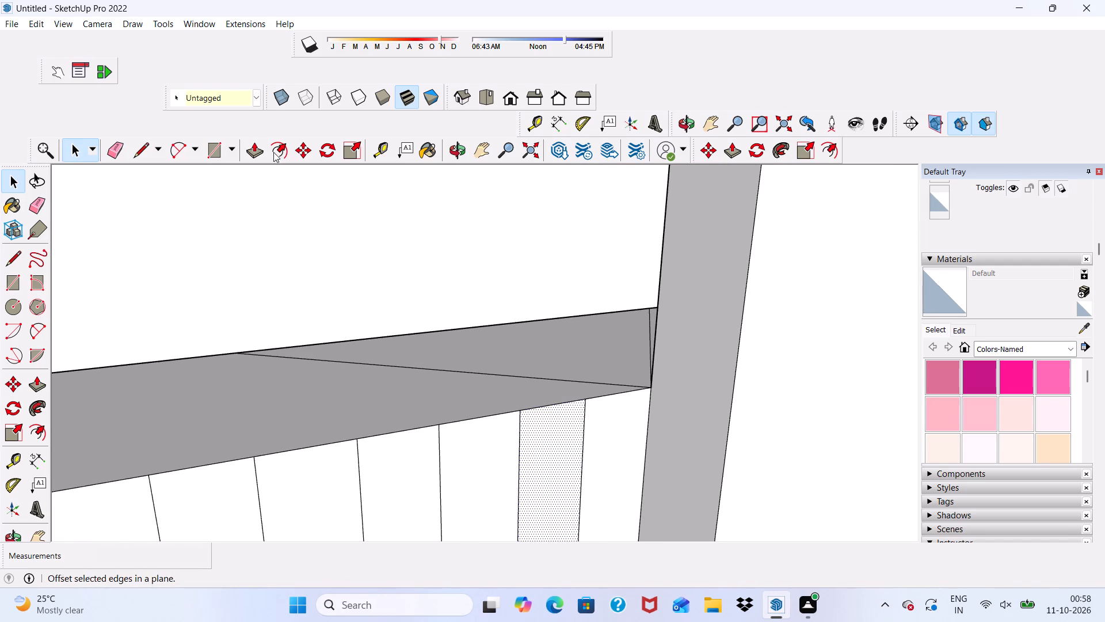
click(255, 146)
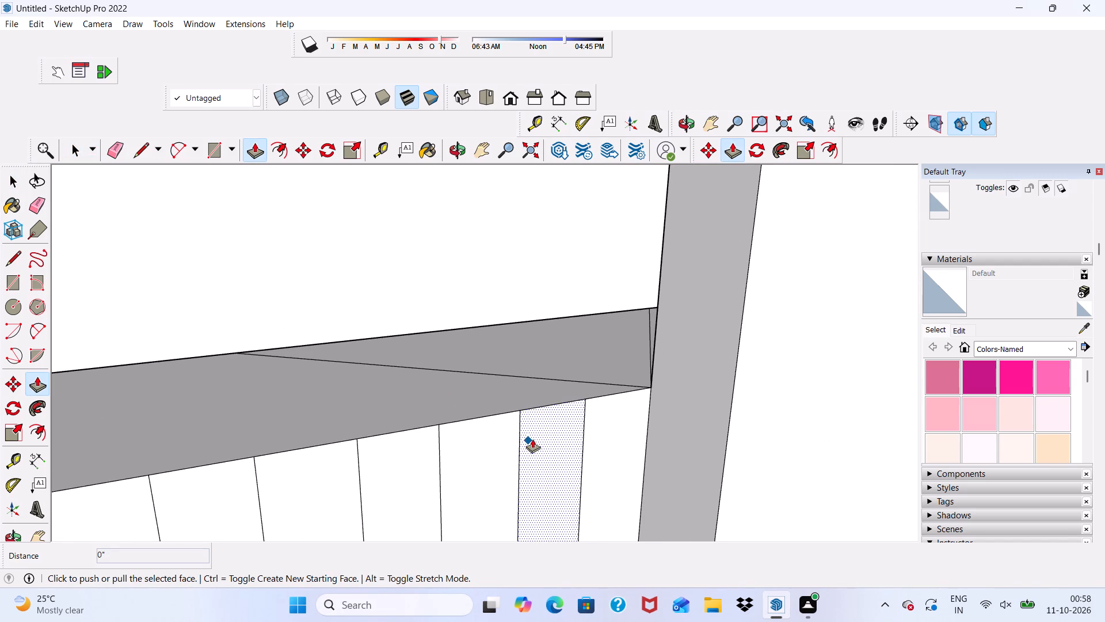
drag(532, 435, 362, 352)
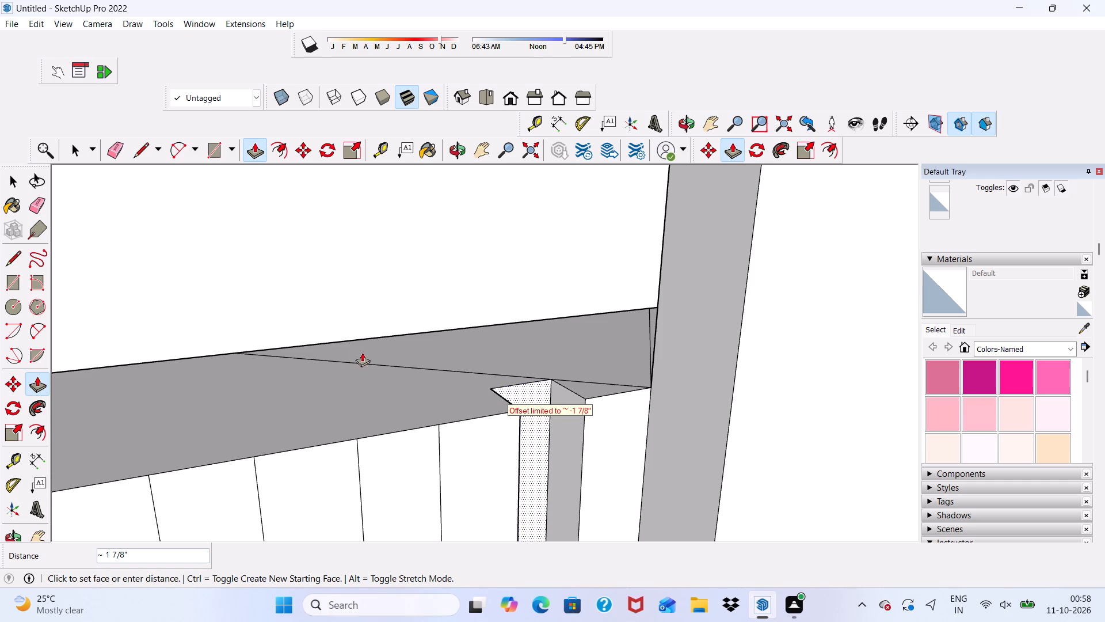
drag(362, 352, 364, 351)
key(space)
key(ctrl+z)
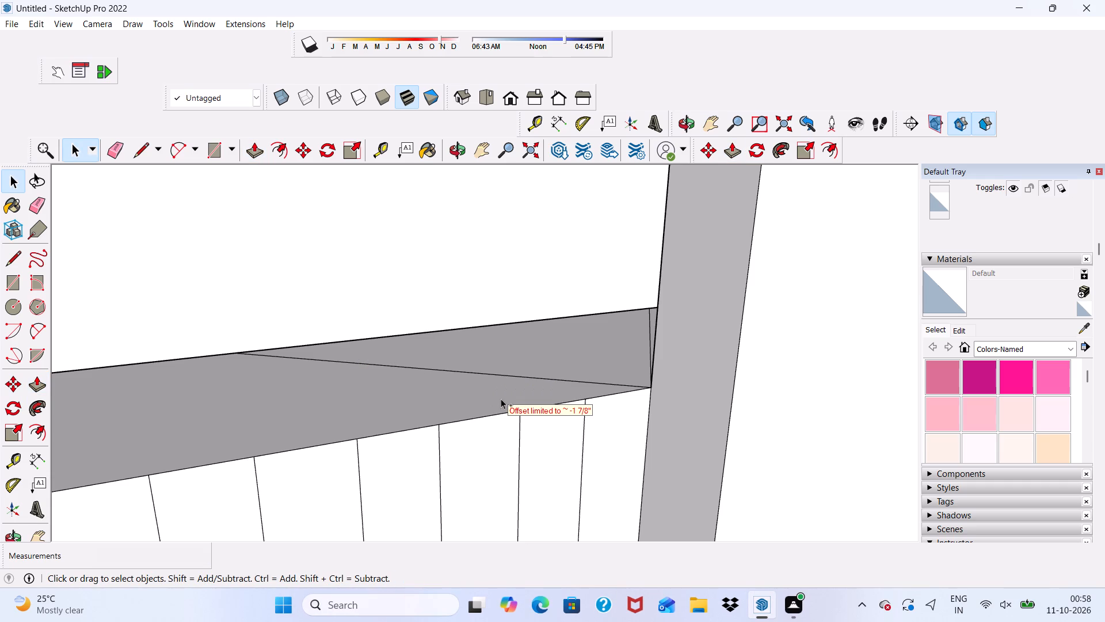
Erase the diagonal edge crossing the parapet's top face near the central wall.
drag(65, 207, 79, 168)
click(116, 145)
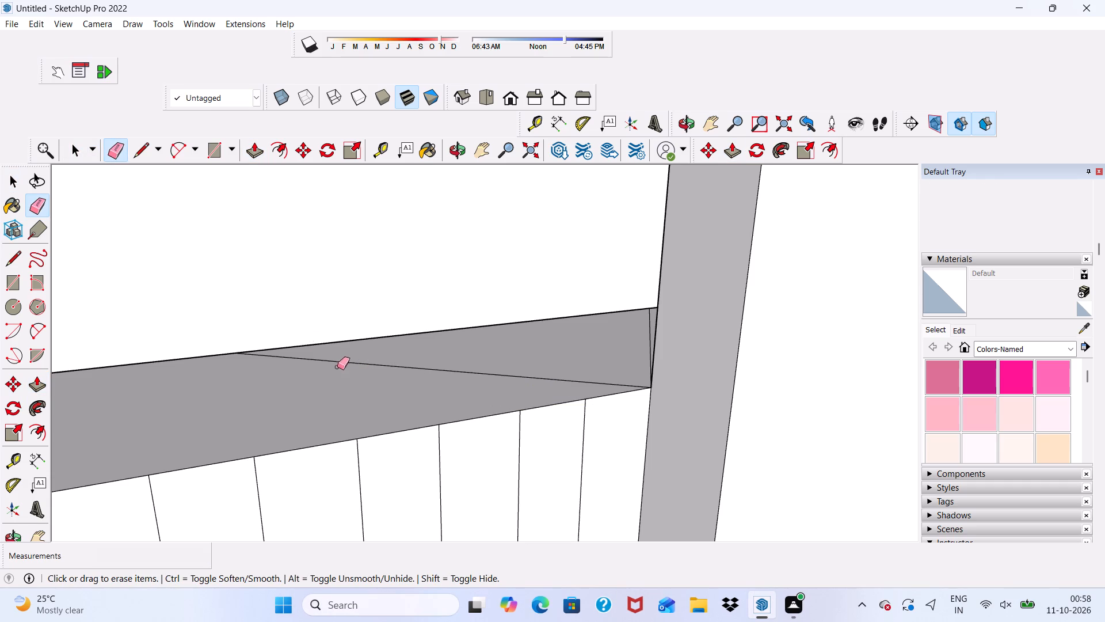
drag(354, 368, 376, 358)
key(space)
Push the first four alternate strips from the central wall 9 inches back through the parapet to open gaps between slats.
click(559, 430)
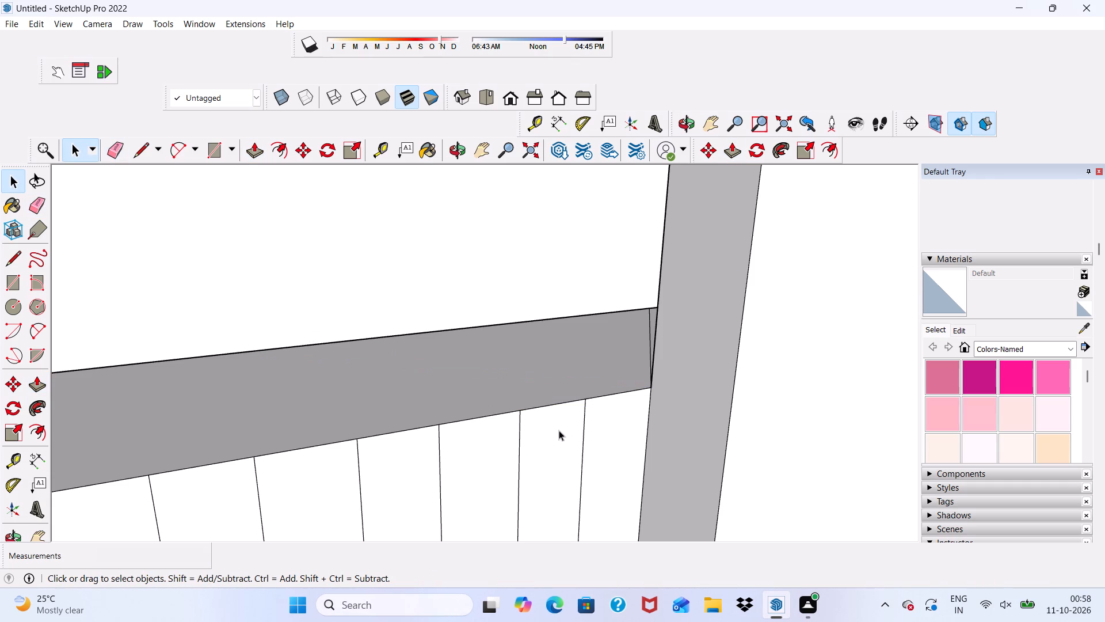
click(243, 151)
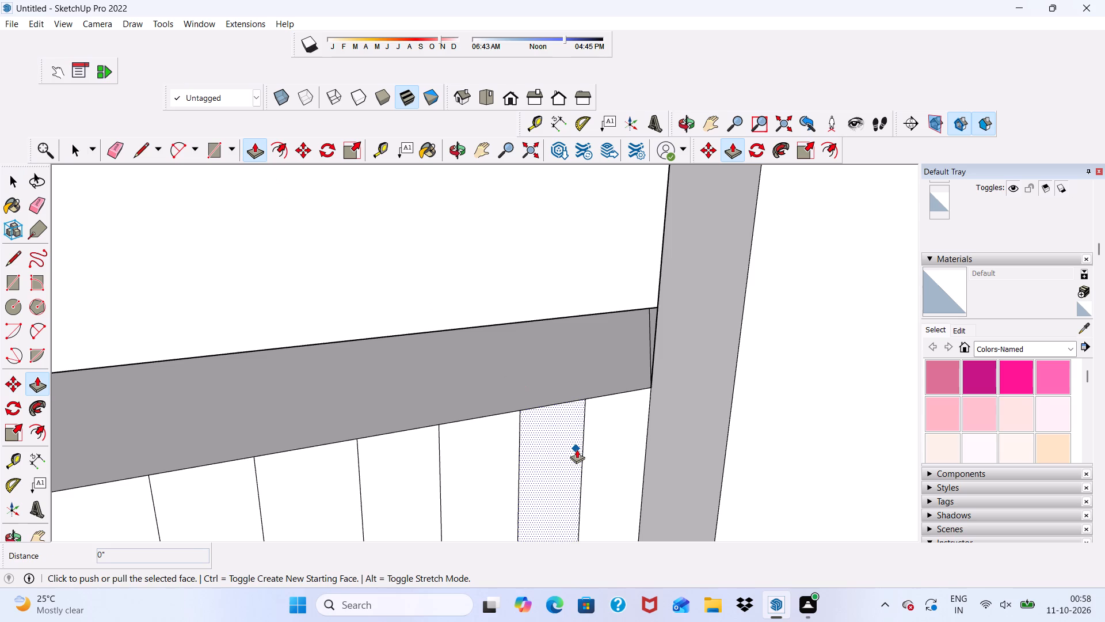
drag(558, 449, 485, 323)
scroll(468, 341, down, 4)
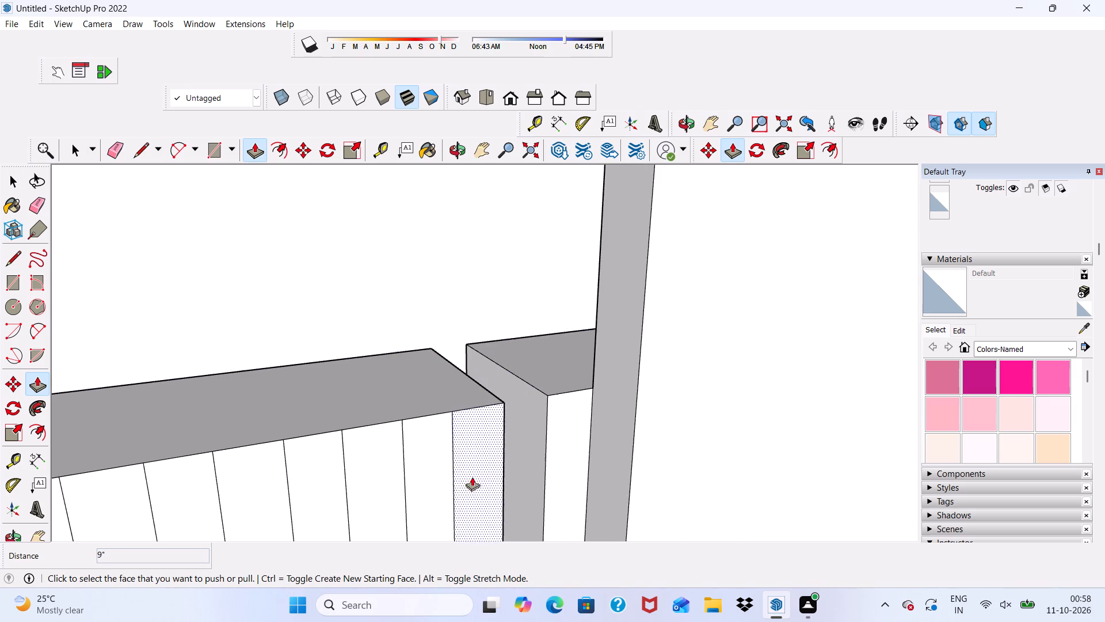
drag(431, 469, 388, 355)
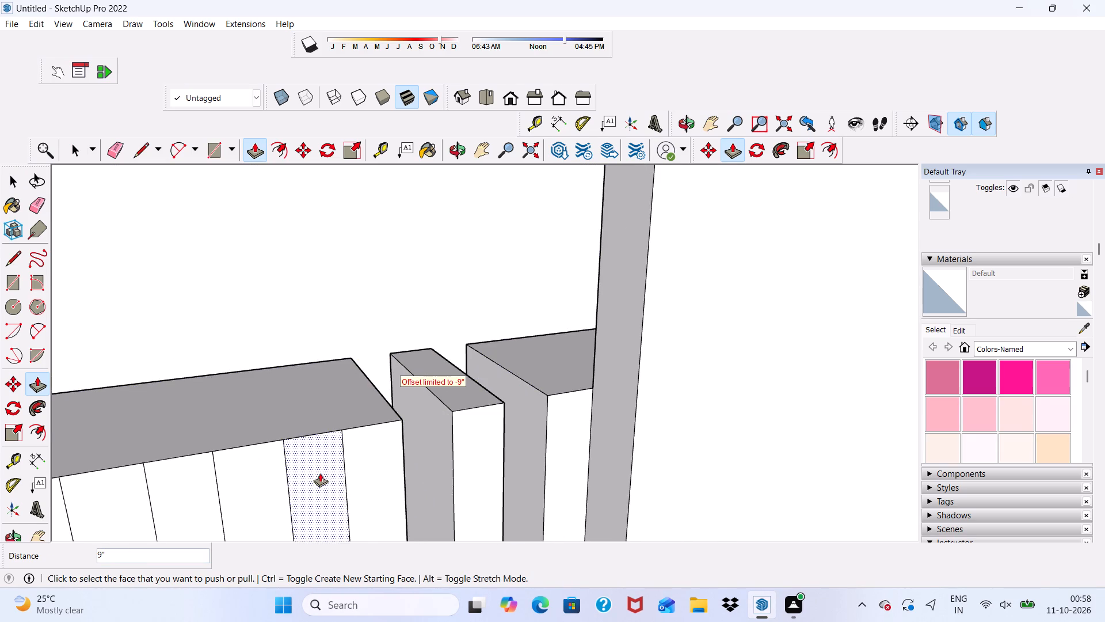
drag(320, 473, 299, 384)
drag(200, 486, 173, 365)
scroll(207, 393, down, 11)
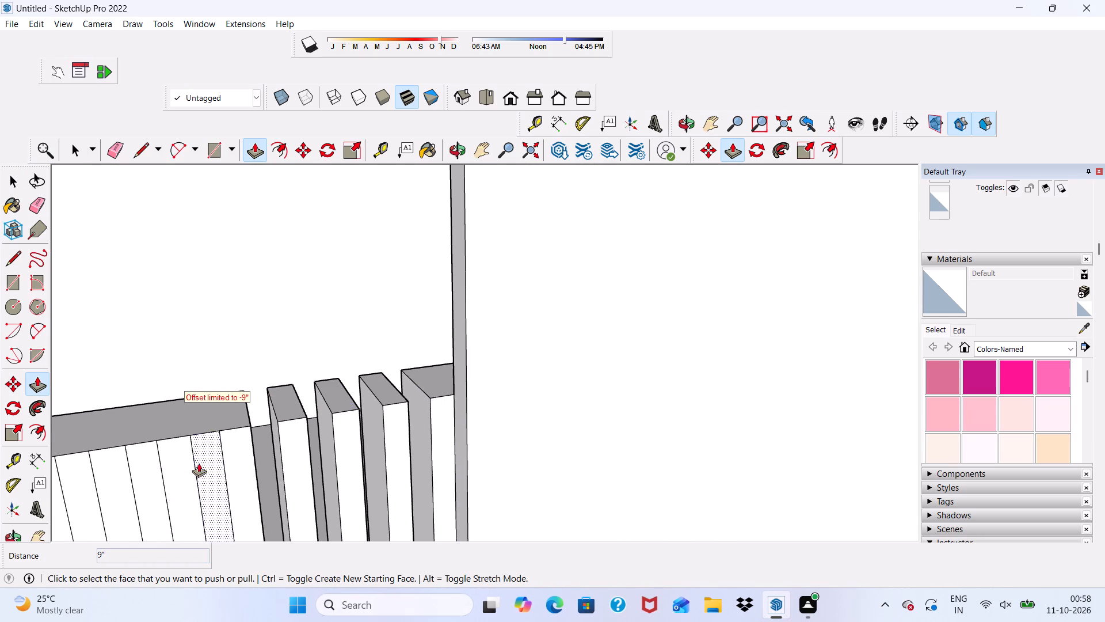
Push the next three alternate parapet strips 9 inches back, continuing the slatted railing away from the central wall.
scroll(197, 453, up, 4)
drag(200, 454, 197, 389)
scroll(199, 405, down, 6)
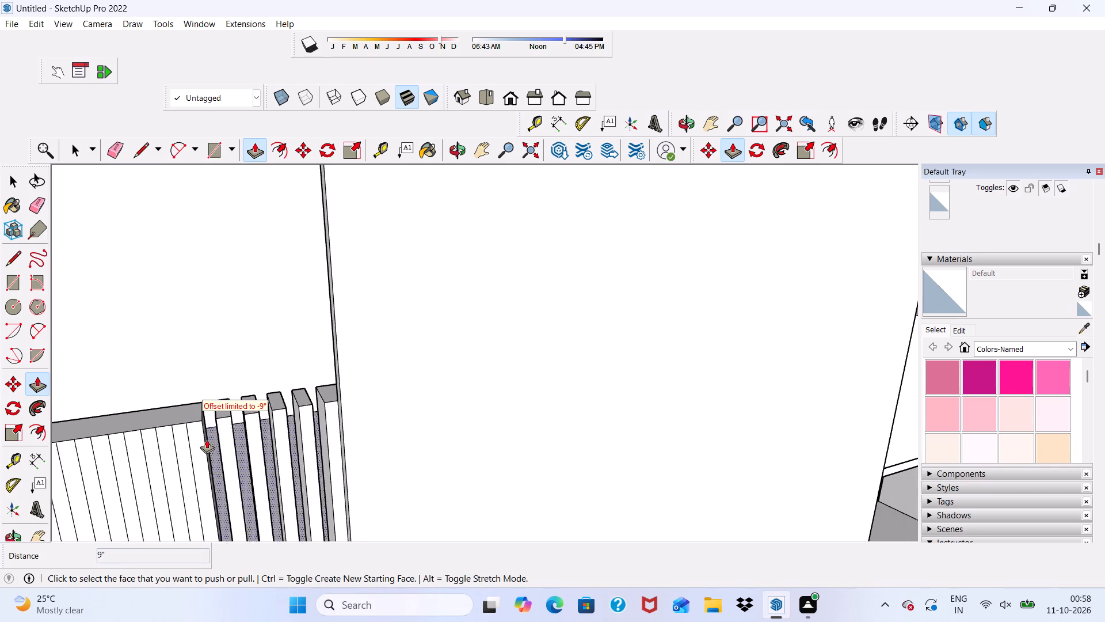
scroll(176, 443, up, 8)
drag(178, 435, 182, 401)
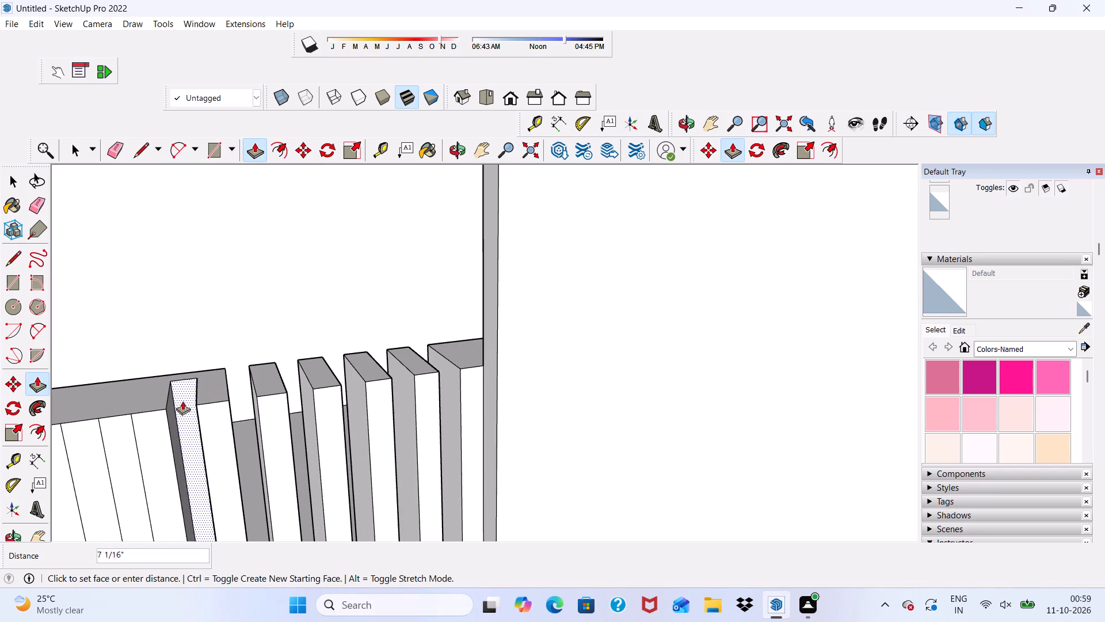
drag(182, 401, 187, 391)
drag(129, 451, 128, 418)
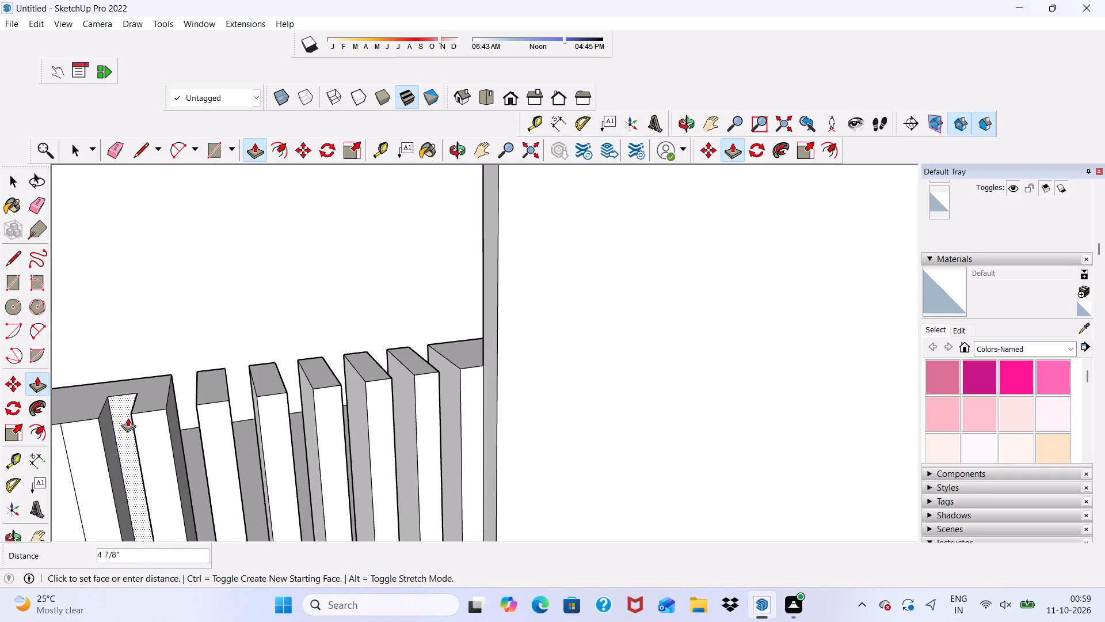
drag(128, 418, 135, 400)
scroll(158, 418, down, 10)
scroll(202, 441, up, 6)
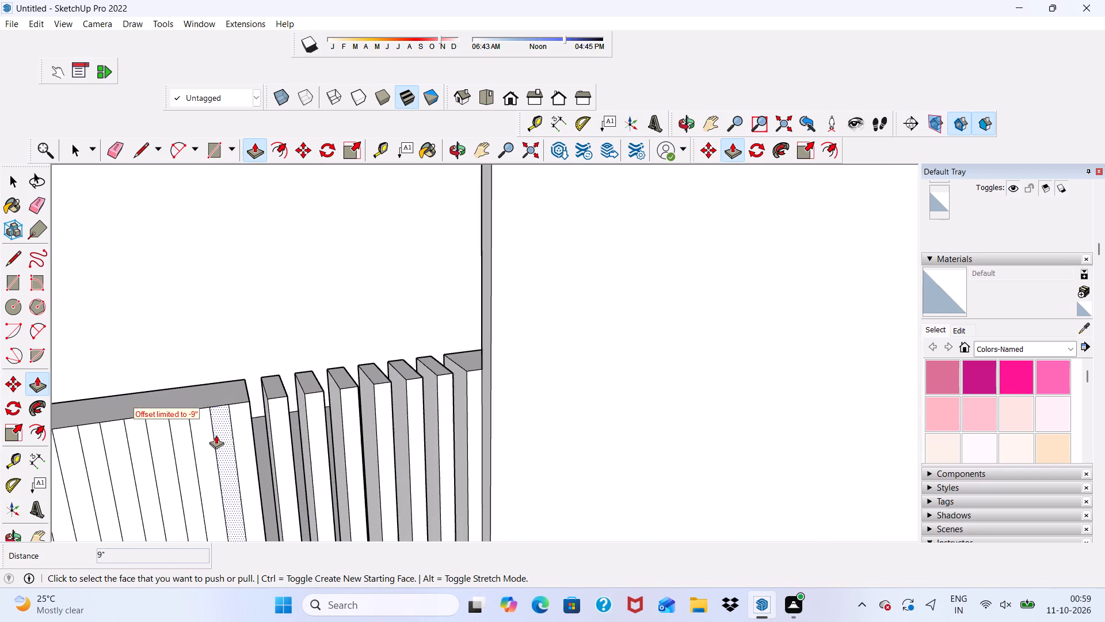
Push three more alternate parapet strips 9 inches back to extend the row of slats.
scroll(216, 435, up, 5)
drag(224, 426, 231, 369)
scroll(169, 447, down, 1)
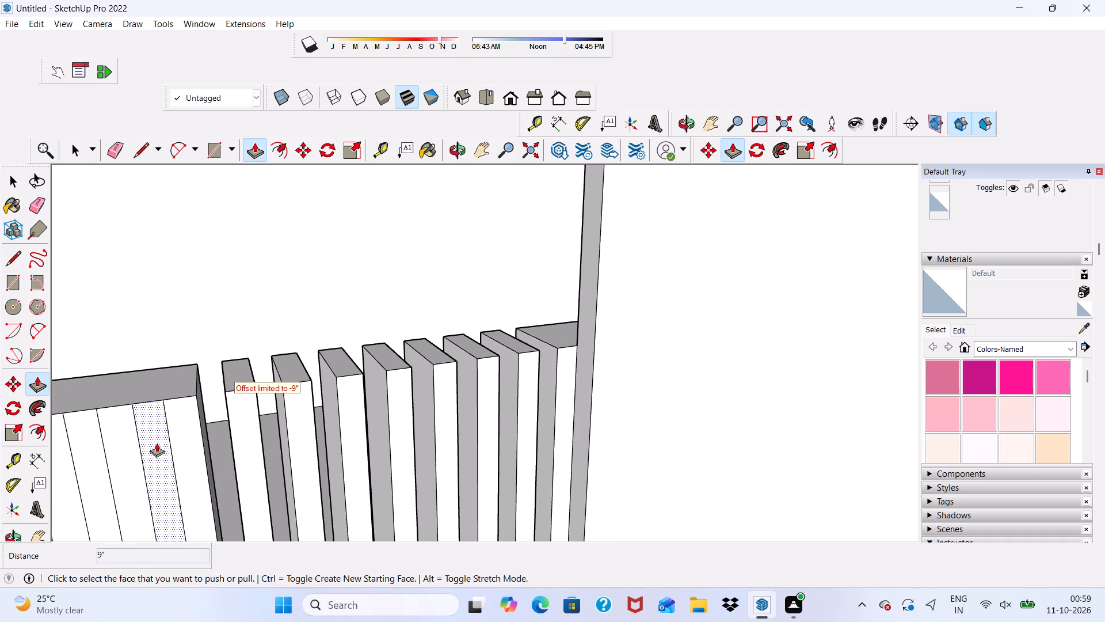
drag(157, 443, 165, 393)
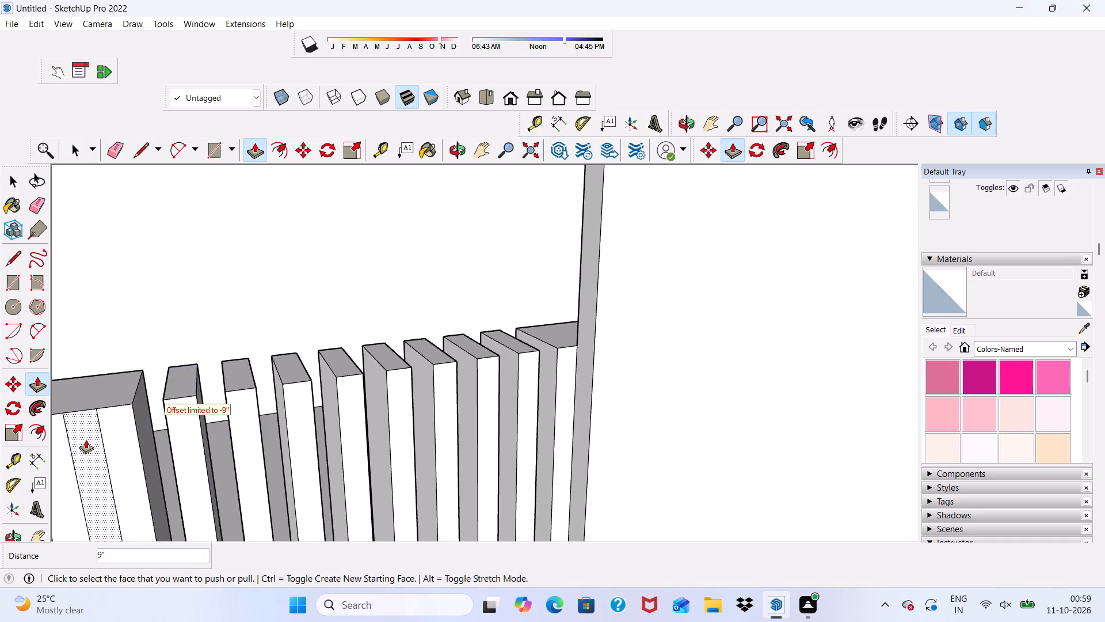
drag(86, 439, 96, 383)
Push the next alternate parapet strip back and clear the thin sliver remaining in its gap with a 1/8 inch push.
scroll(112, 396, down, 17)
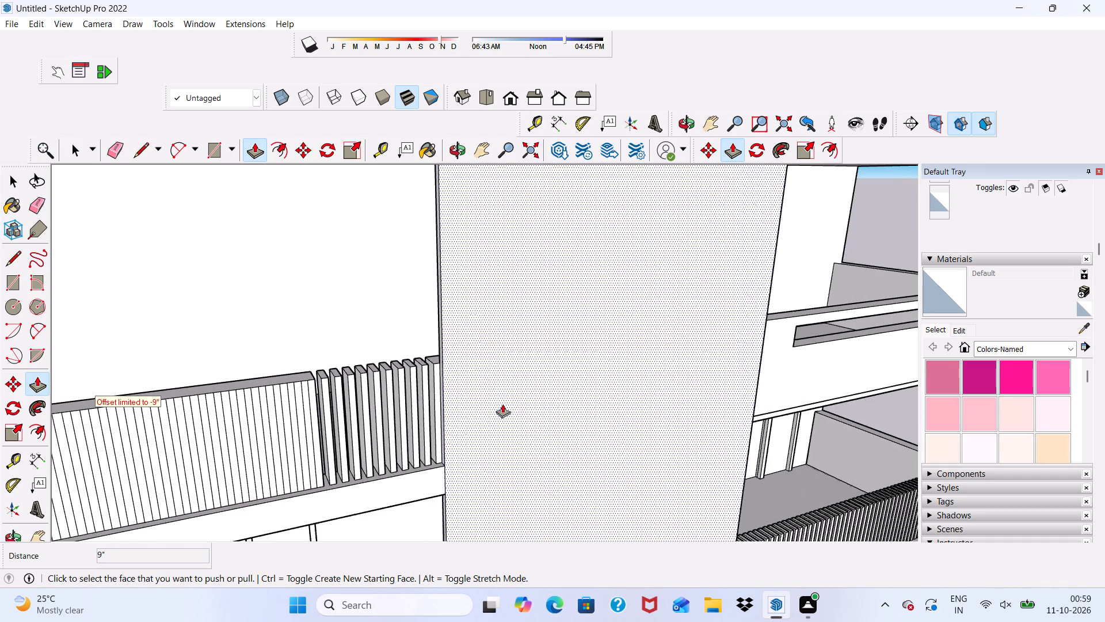
scroll(201, 422, up, 11)
scroll(387, 374, up, 7)
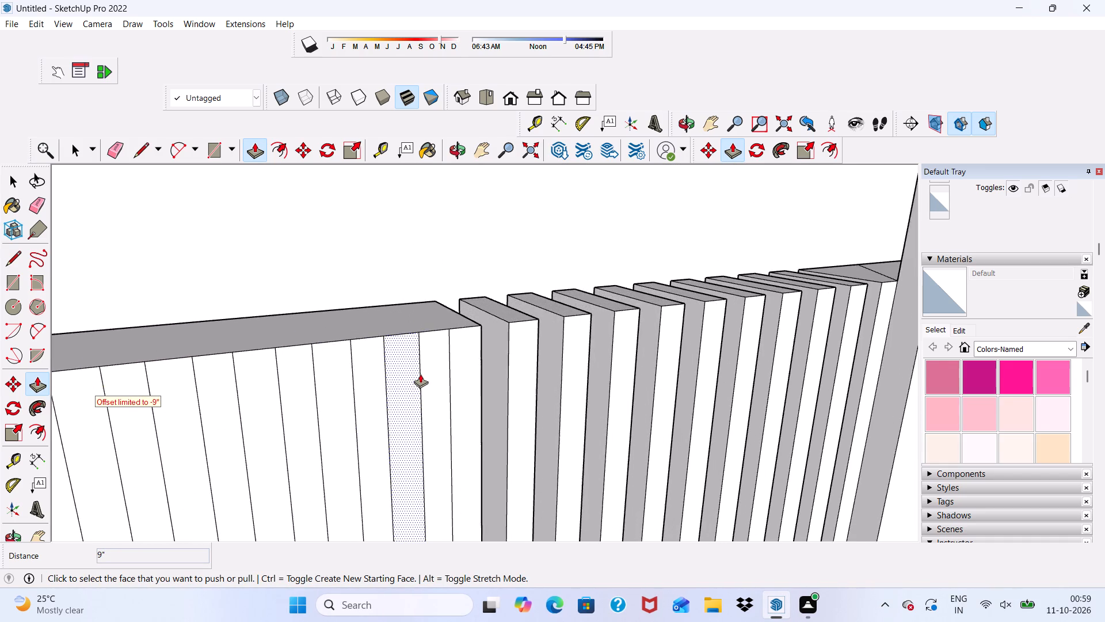
drag(430, 371, 409, 303)
drag(407, 300, 405, 293)
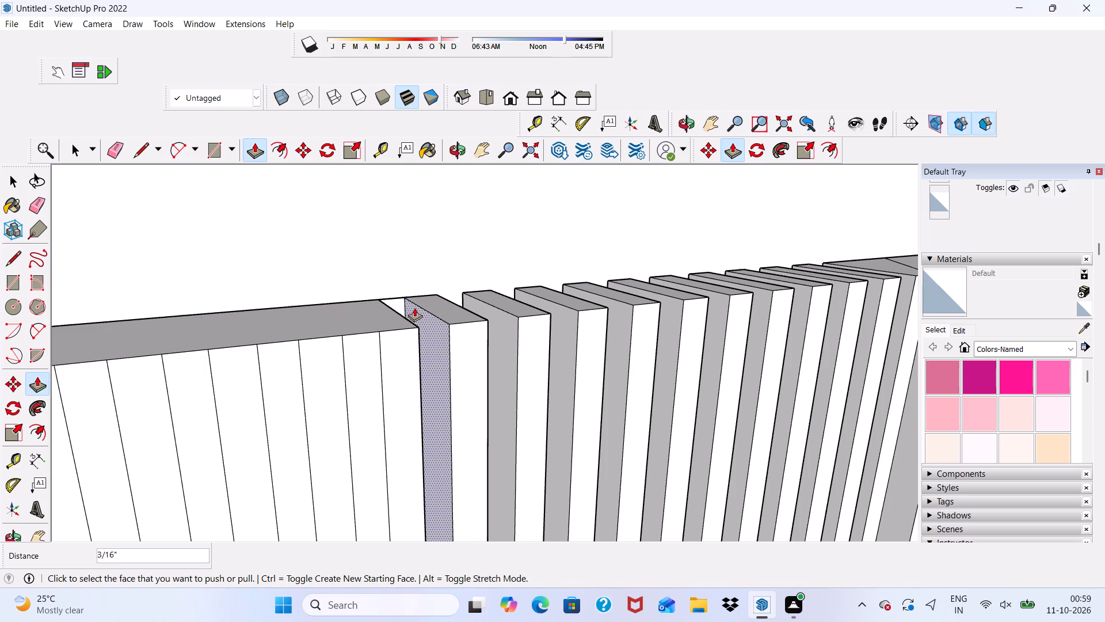
key(ctrl+z)
drag(424, 338, 426, 350)
scroll(426, 350, up, 4)
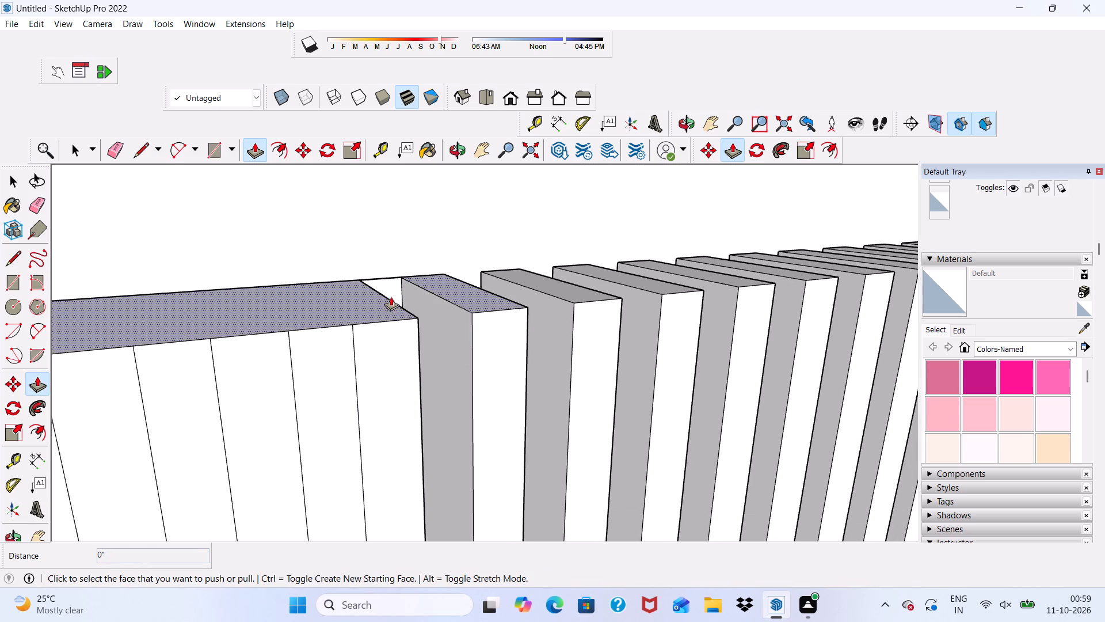
drag(390, 288, 385, 272)
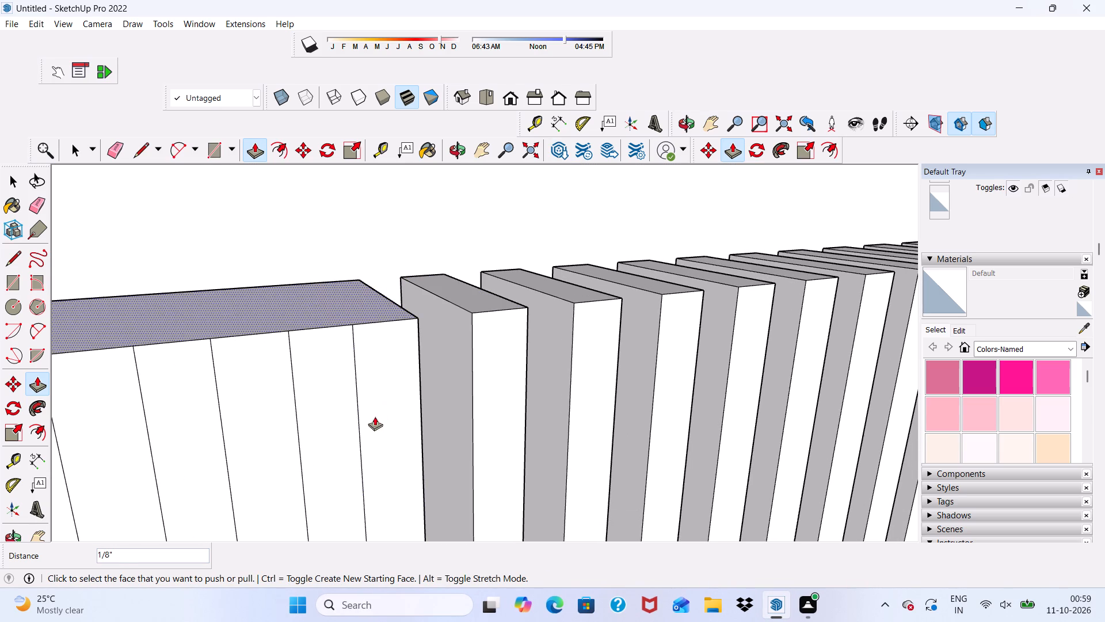
Push the next five alternate strips of the upper balcony parapet 9 inches back to open gaps between slats.
drag(334, 409, 314, 308)
scroll(324, 321, down, 4)
scroll(292, 369, up, 1)
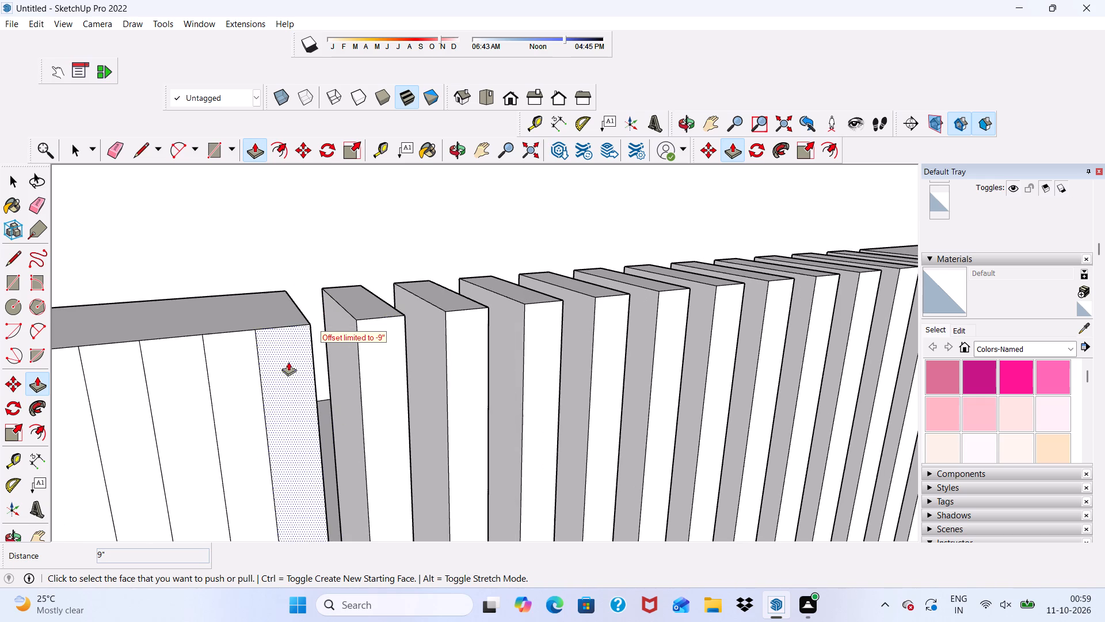
drag(249, 381, 245, 284)
scroll(265, 317, down, 6)
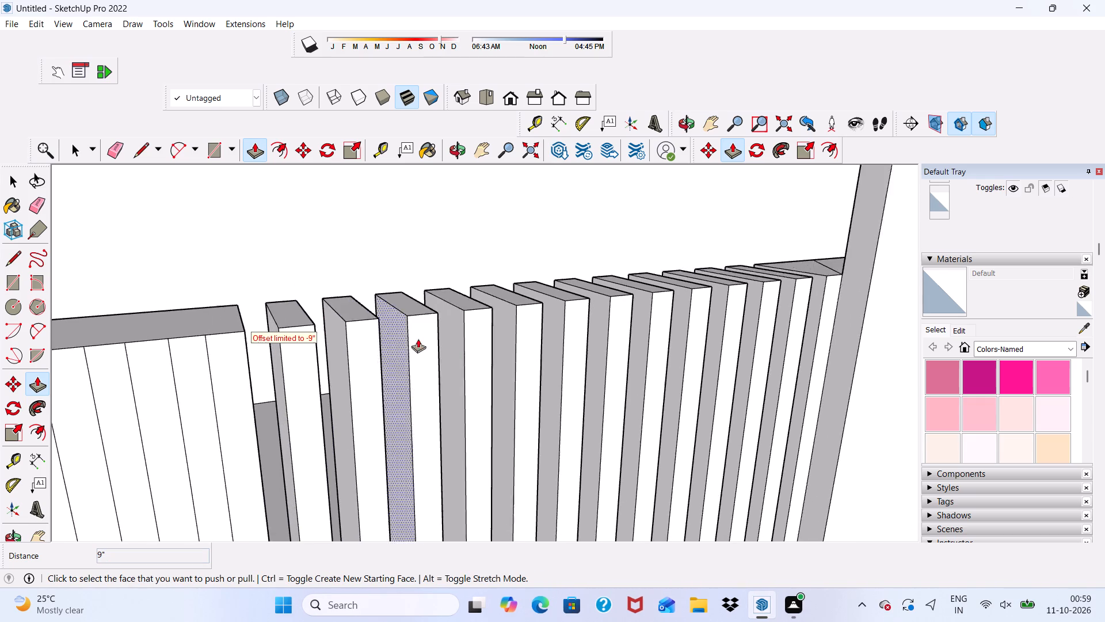
scroll(418, 339, down, 6)
scroll(280, 378, up, 4)
drag(281, 368, 272, 328)
drag(232, 383, 228, 340)
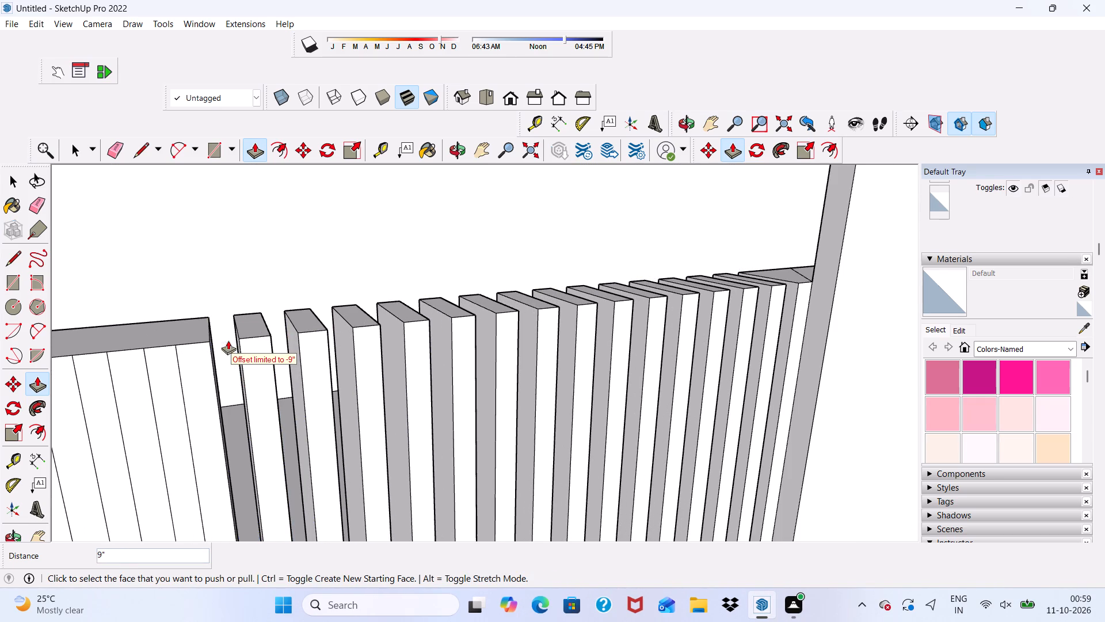
drag(170, 392, 172, 354)
Push five more alternate parapet strips 9 inches back, continuing the slatted row away from the central wall.
scroll(185, 367, down, 7)
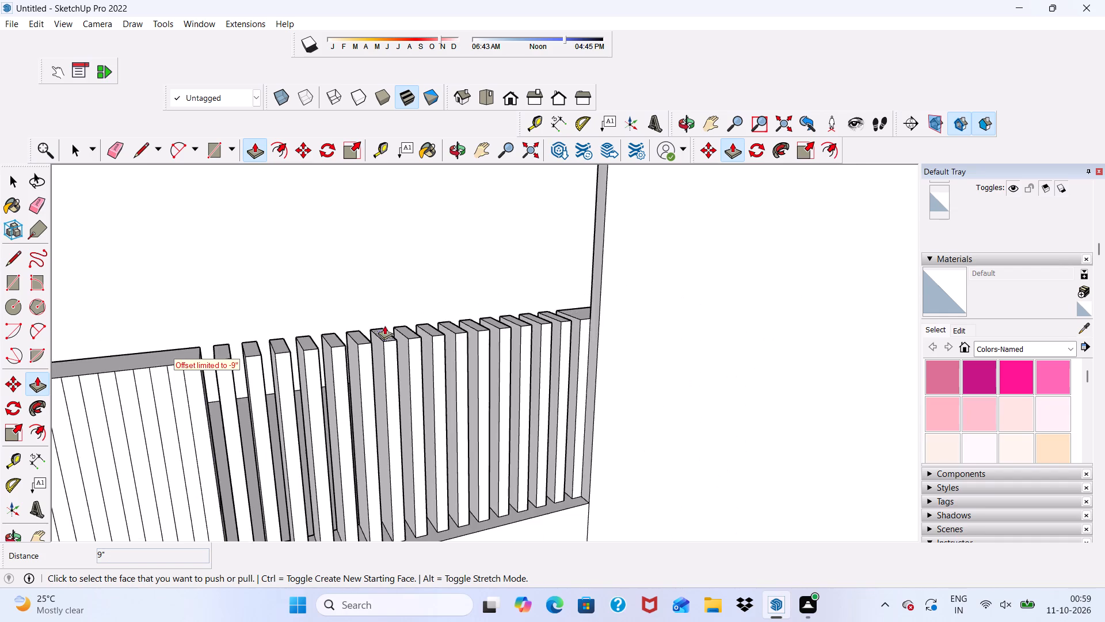
scroll(384, 325, down, 11)
scroll(369, 329, up, 16)
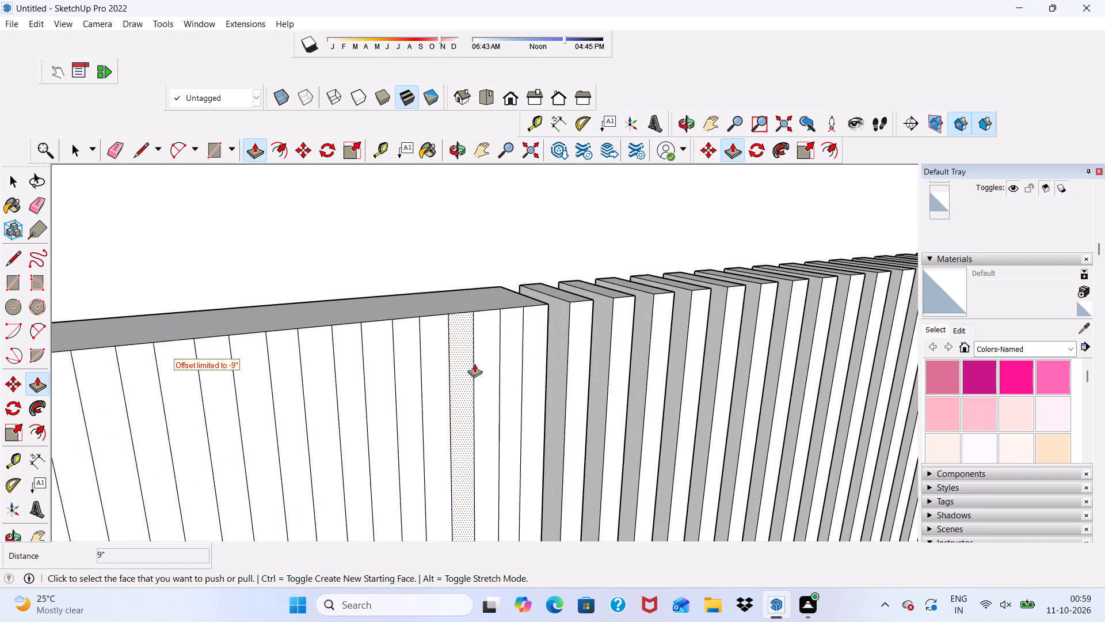
scroll(477, 361, up, 2)
drag(515, 341, 494, 295)
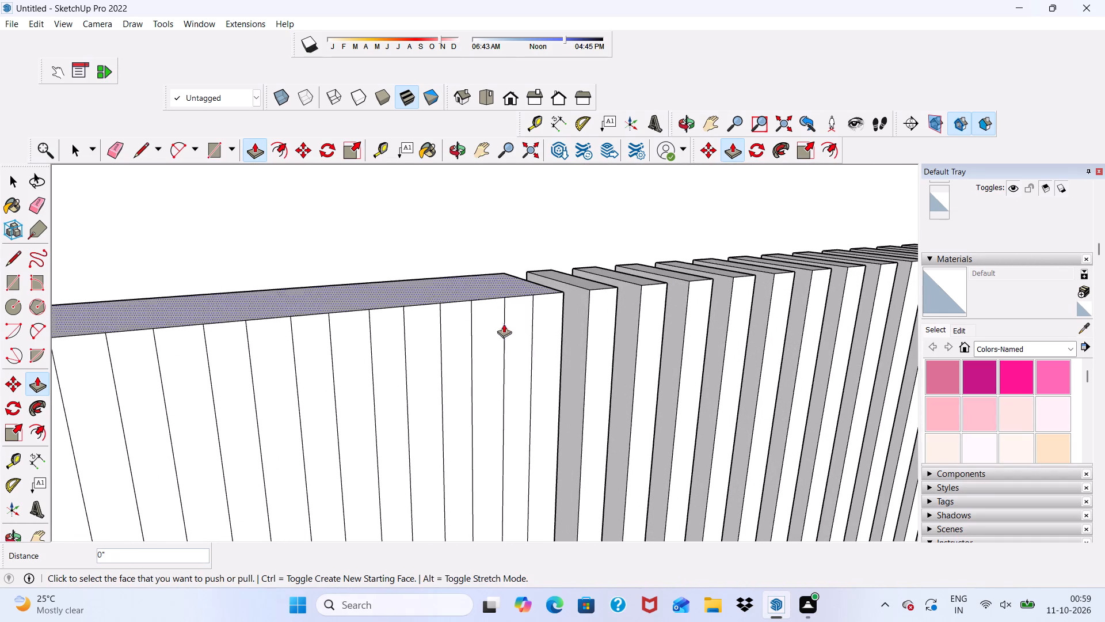
drag(516, 340, 496, 274)
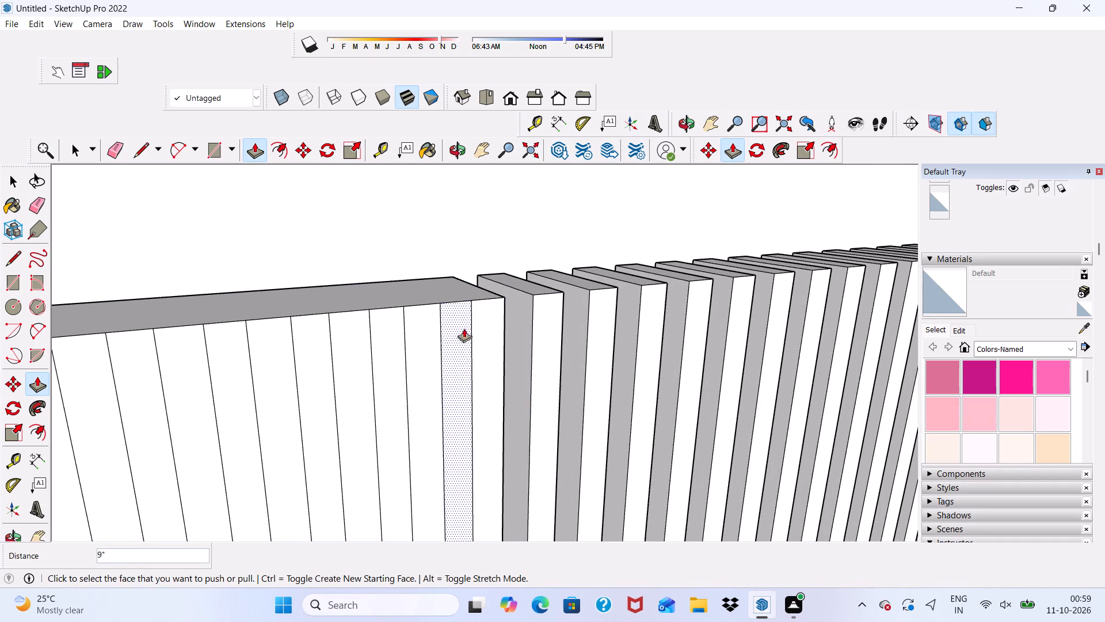
drag(454, 340, 429, 275)
drag(390, 361, 376, 291)
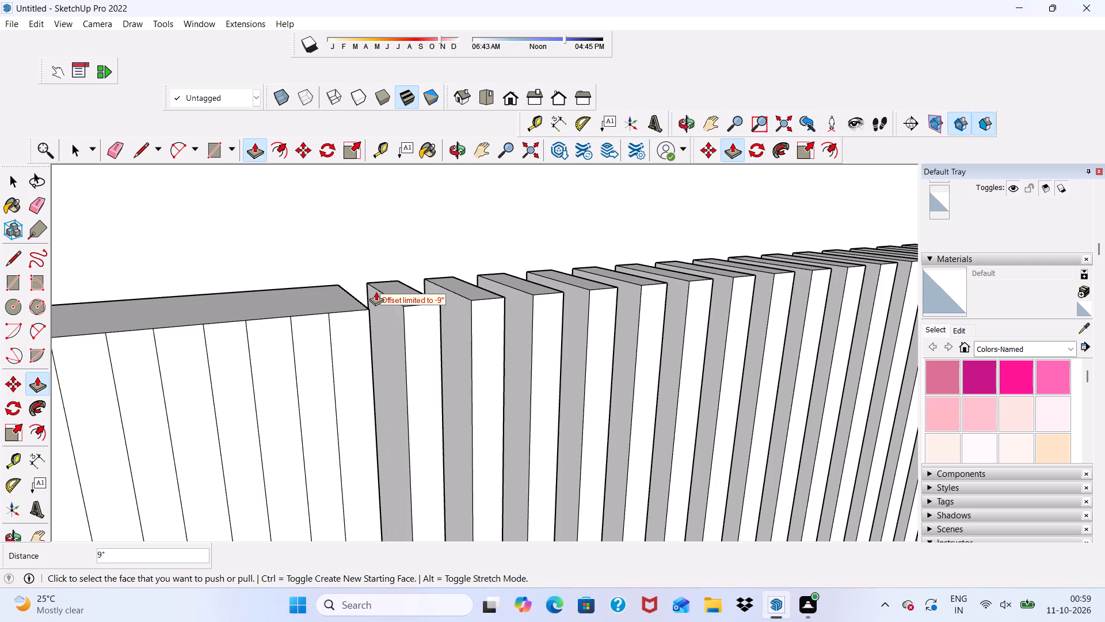
drag(310, 374, 298, 309)
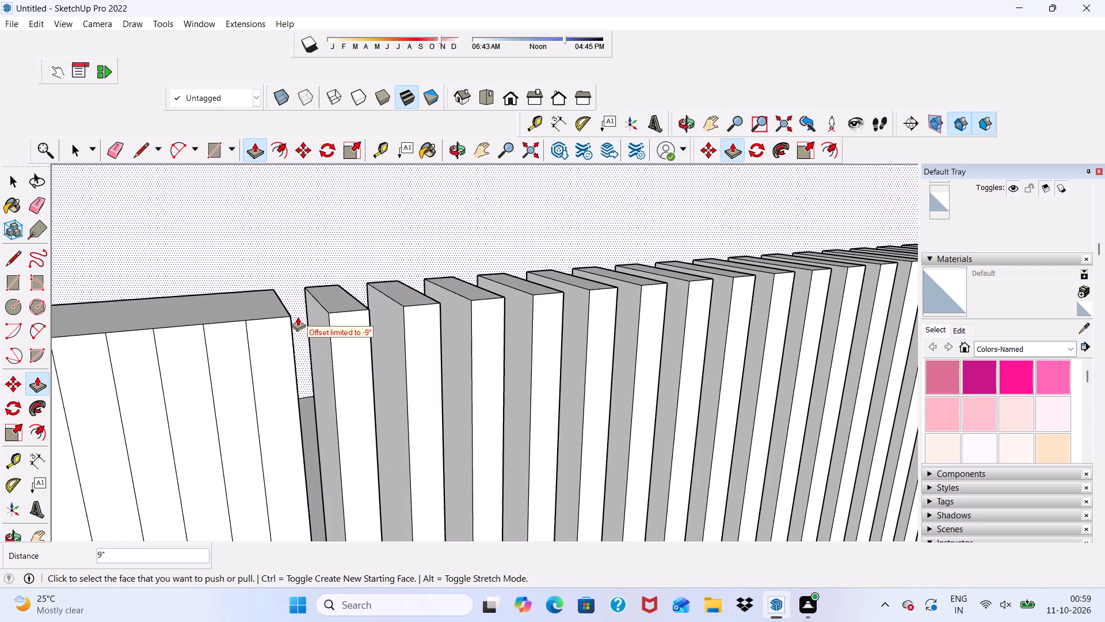
drag(237, 377, 220, 313)
Push the next two alternate parapet strips 9 inches back to extend the slats.
scroll(241, 343, down, 18)
scroll(513, 421, up, 1)
scroll(360, 336, up, 11)
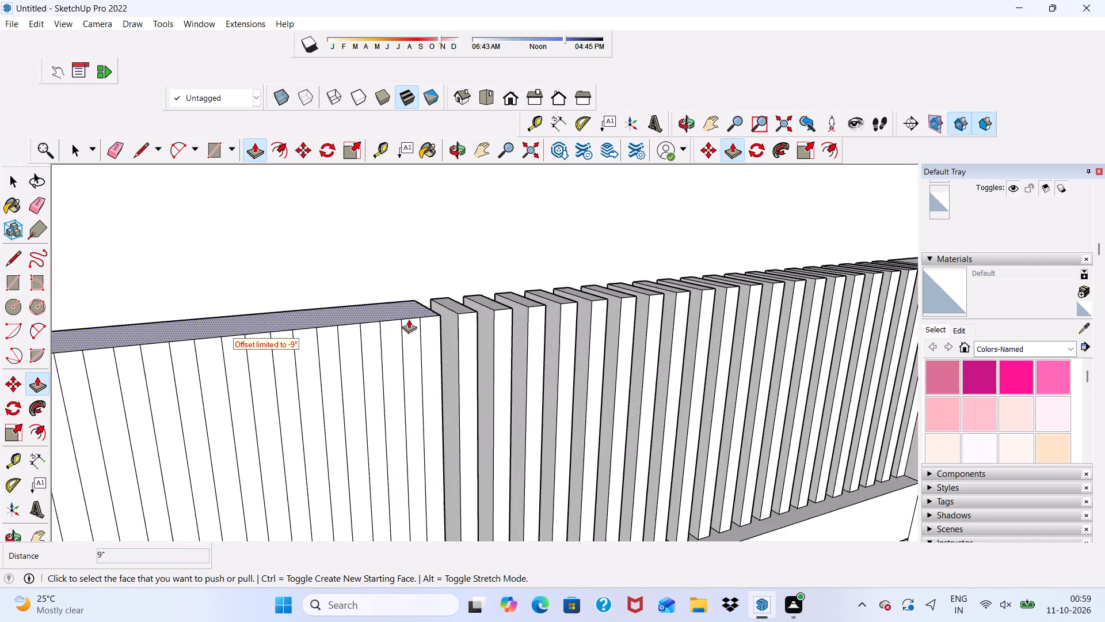
scroll(409, 319, up, 5)
drag(409, 335, 395, 285)
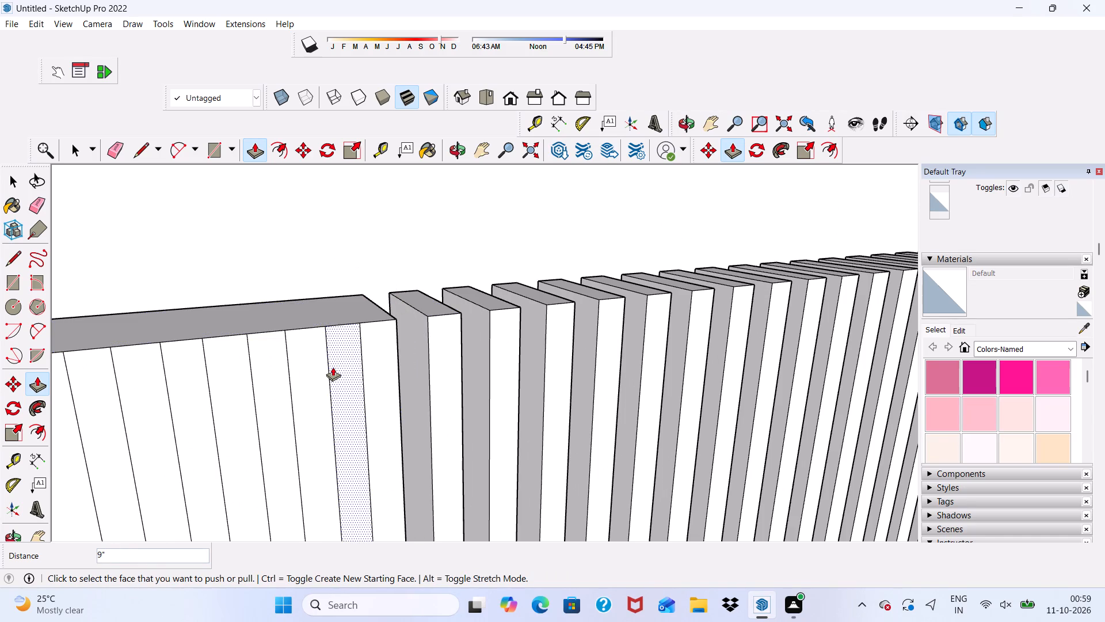
drag(333, 367, 327, 309)
Push the next alternate strip back in stages, including a 2 3/16 inch push, until it clears the parapet's full thickness.
scroll(277, 389, down, 4)
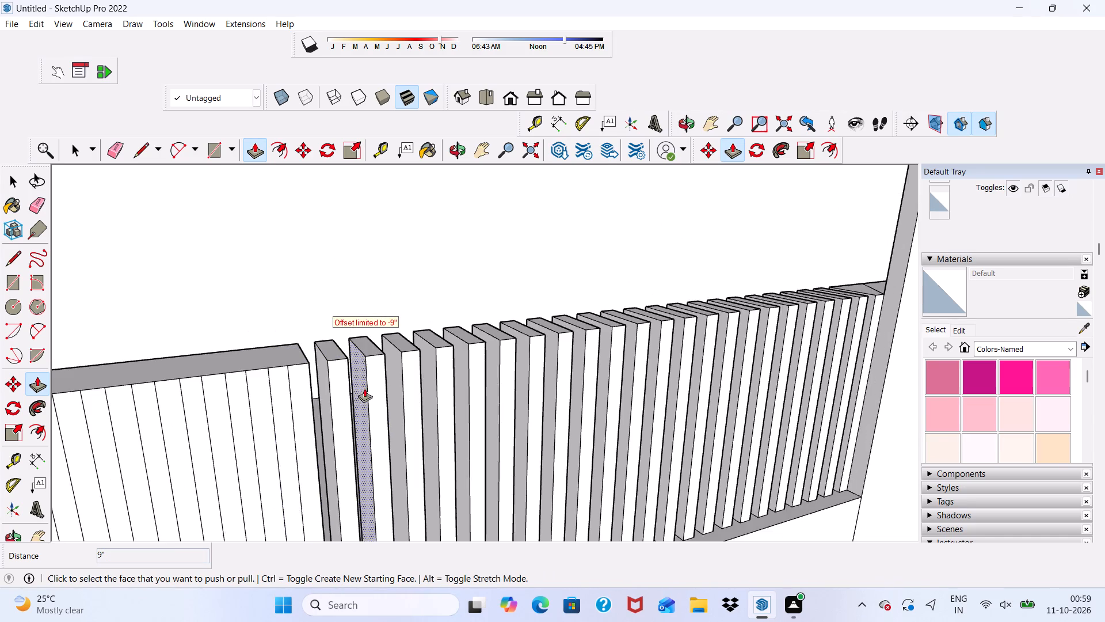
scroll(364, 388, down, 20)
scroll(364, 388, down, 1)
scroll(355, 326, up, 5)
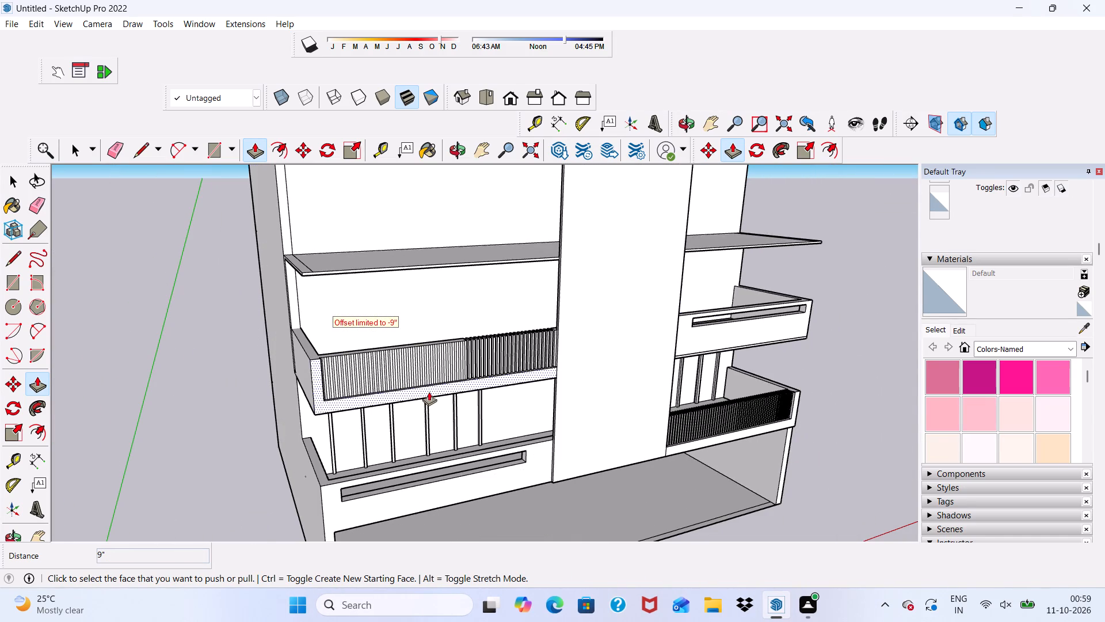
scroll(429, 385, up, 4)
scroll(458, 352, up, 20)
scroll(458, 352, up, 1)
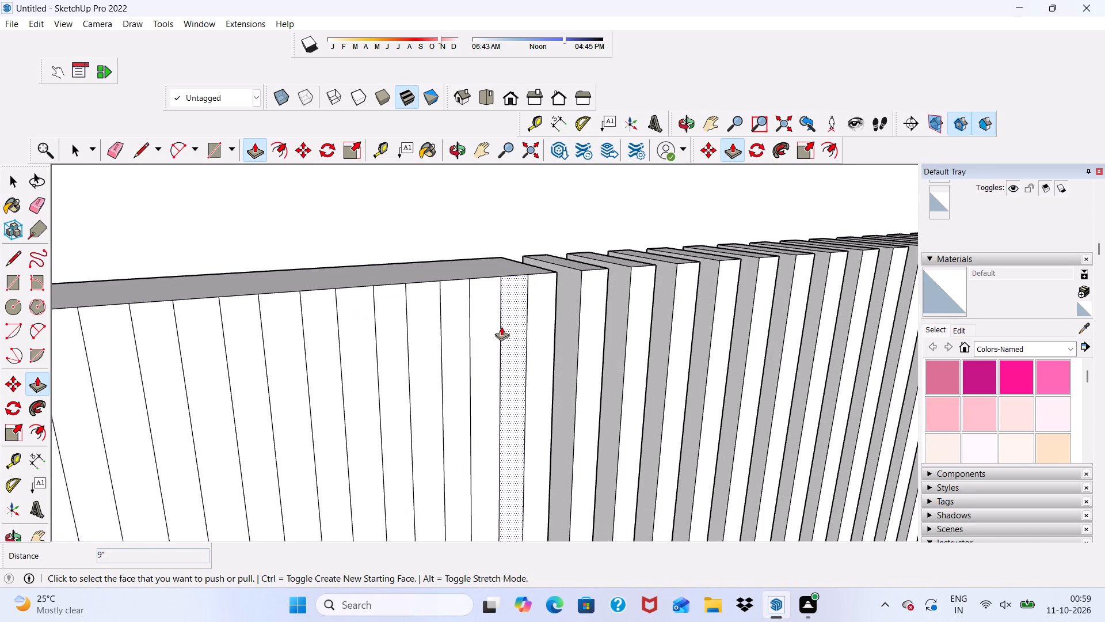
drag(505, 324, 483, 268)
drag(483, 268, 484, 273)
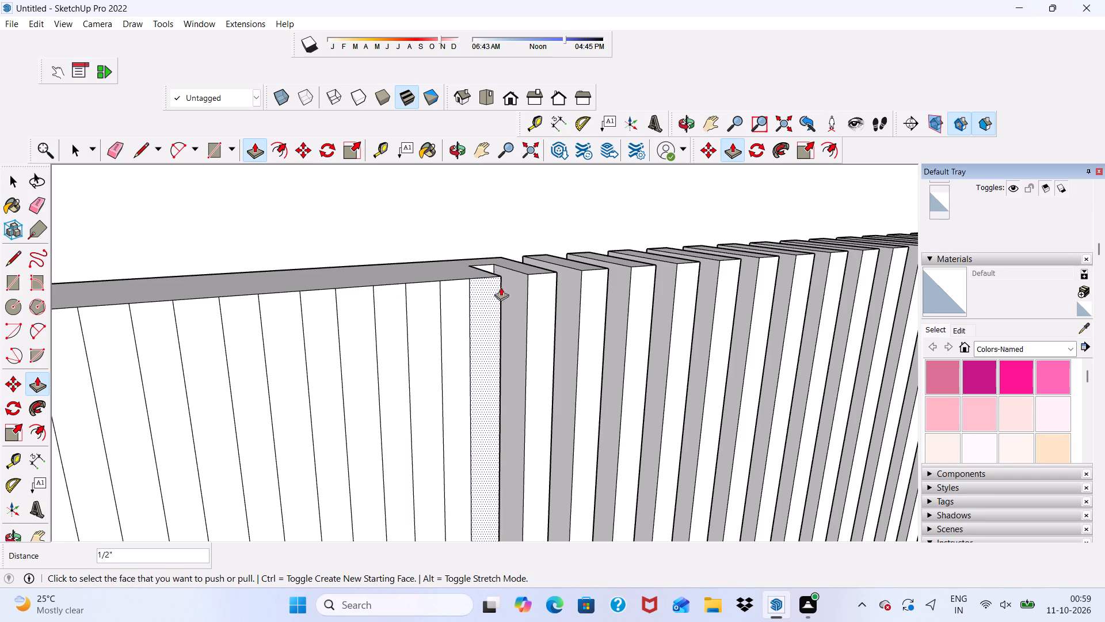
key(ctrl+z)
scroll(507, 318, up, 3)
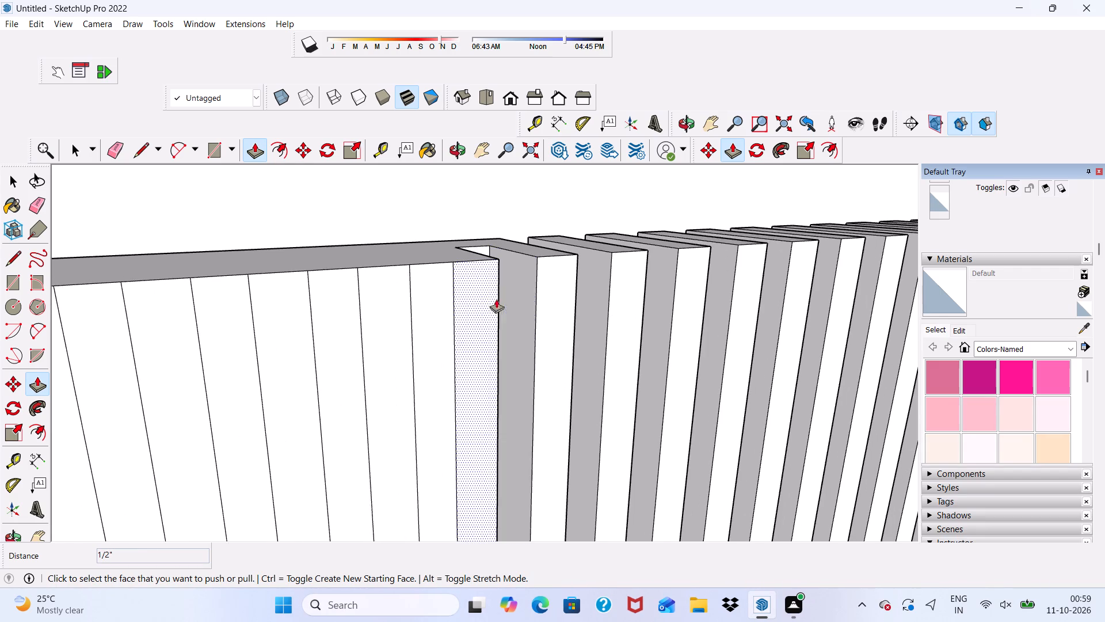
scroll(490, 271, up, 5)
drag(482, 243, 460, 229)
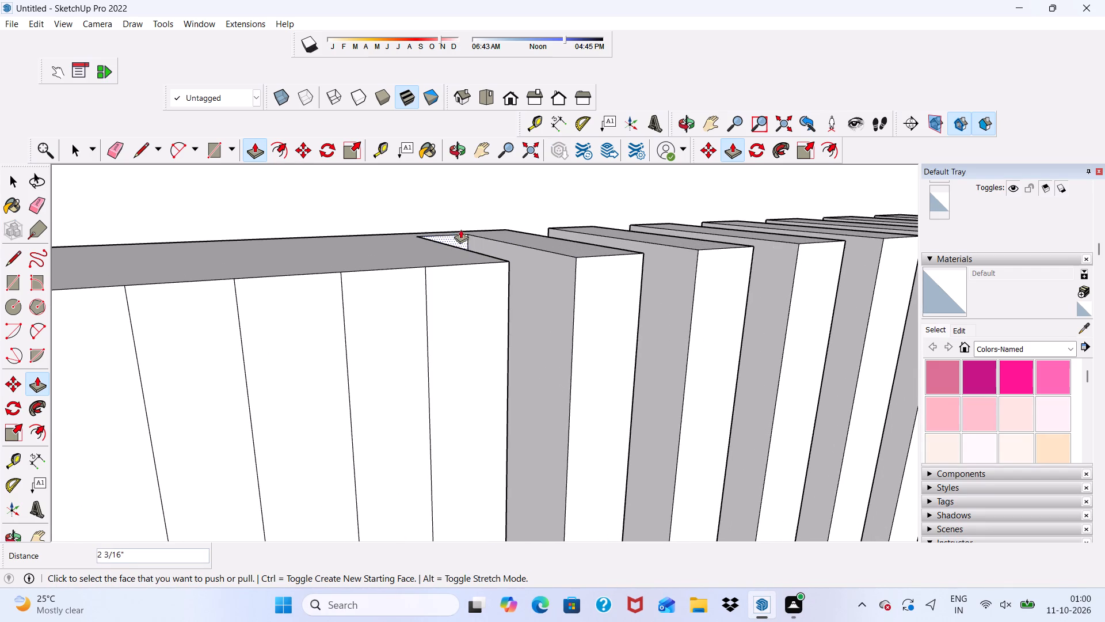
scroll(482, 282, down, 1)
middle_drag(466, 255, 395, 330)
scroll(395, 330, down, 1)
scroll(411, 291, up, 1)
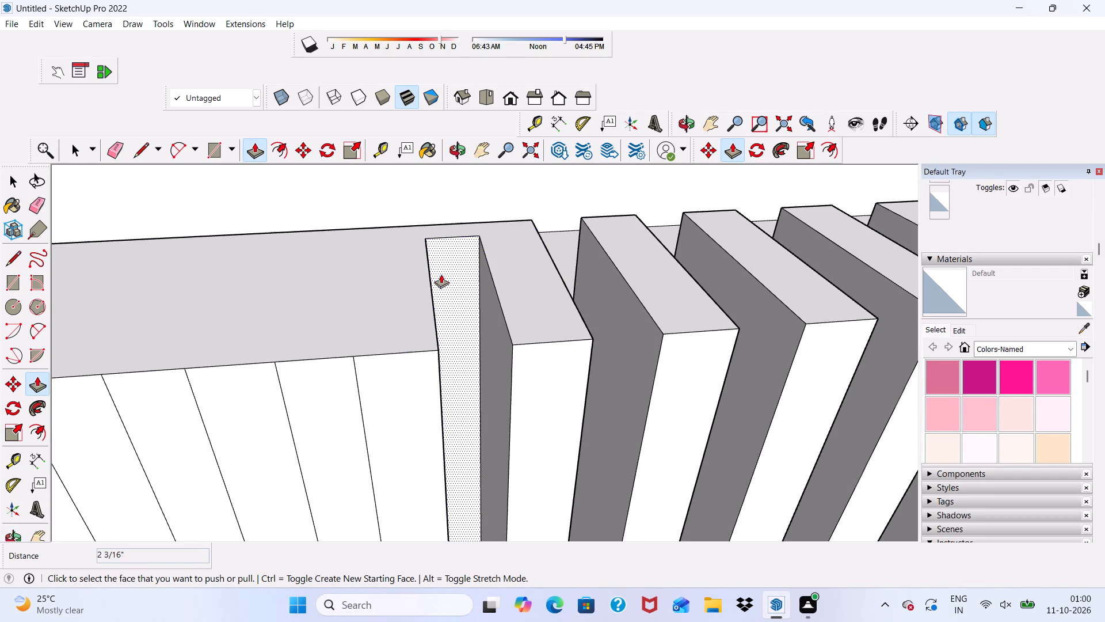
drag(441, 274, 441, 218)
Push the following two alternate parapet strips 9 inches back.
drag(319, 411, 337, 268)
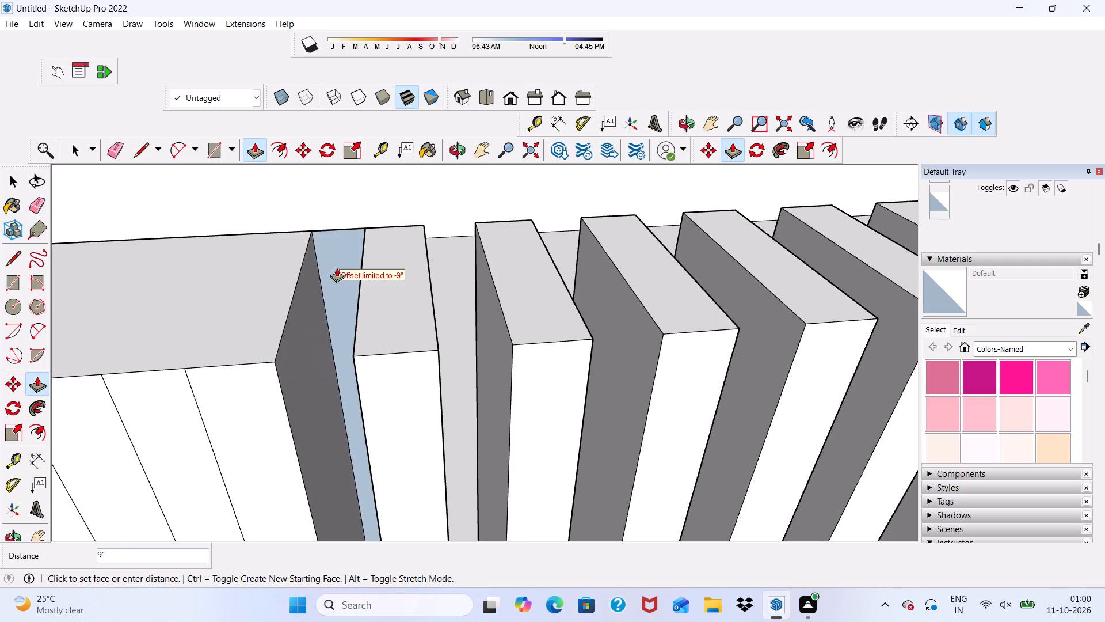
drag(337, 268, 338, 264)
drag(180, 435, 204, 354)
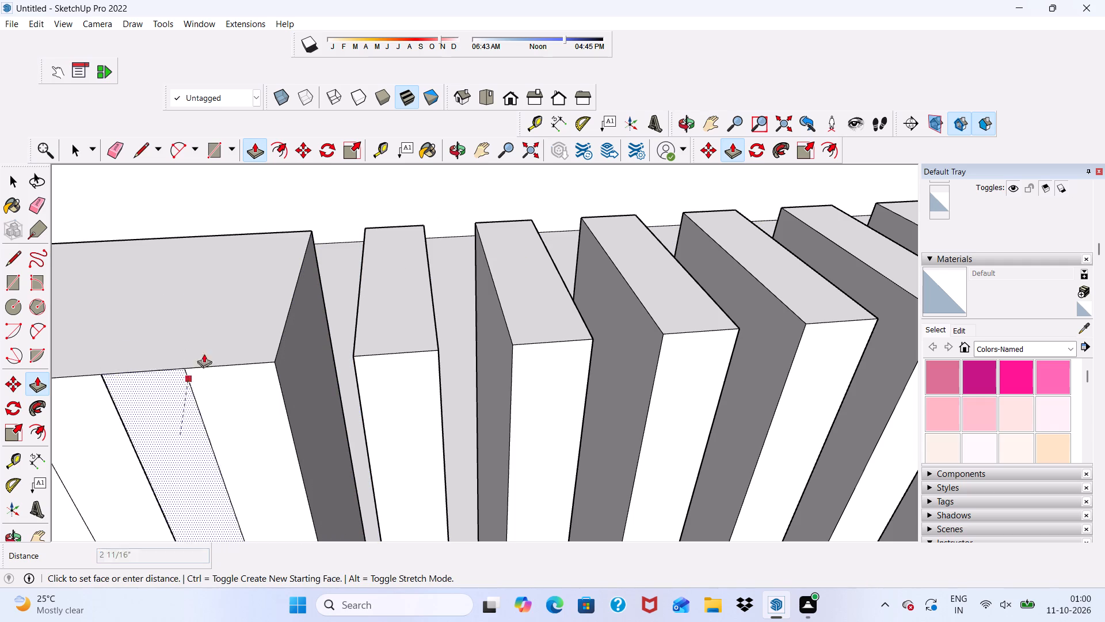
drag(204, 354, 256, 259)
Push three more alternate strips 9 inches back from the edge of the solid part of the upper parapet.
scroll(308, 300, down, 19)
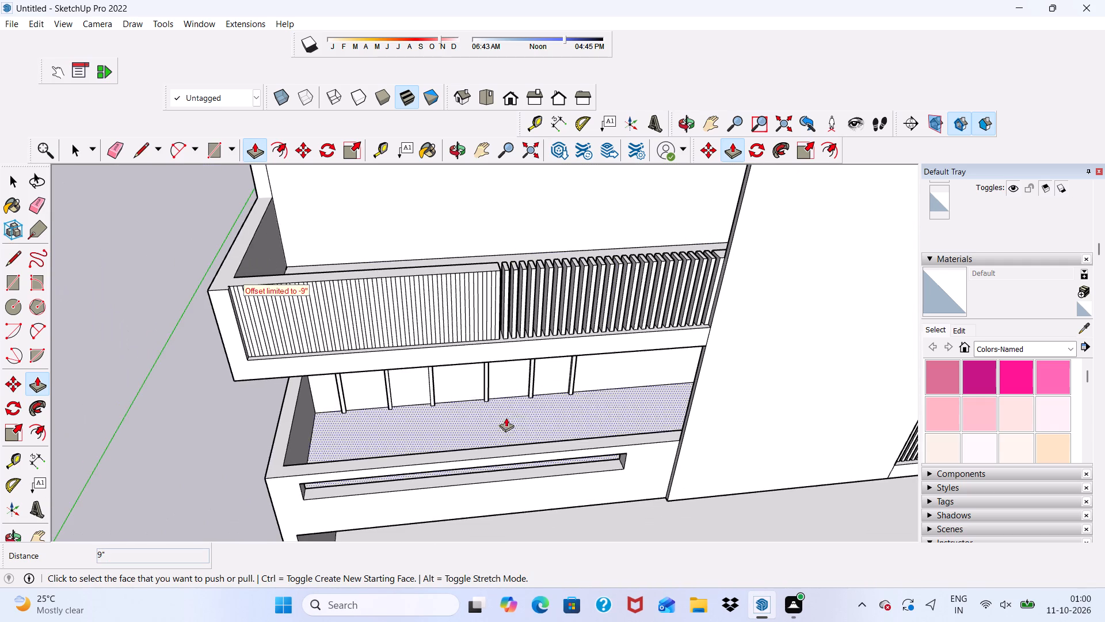
scroll(406, 268, up, 6)
scroll(553, 273, up, 1)
scroll(645, 295, up, 4)
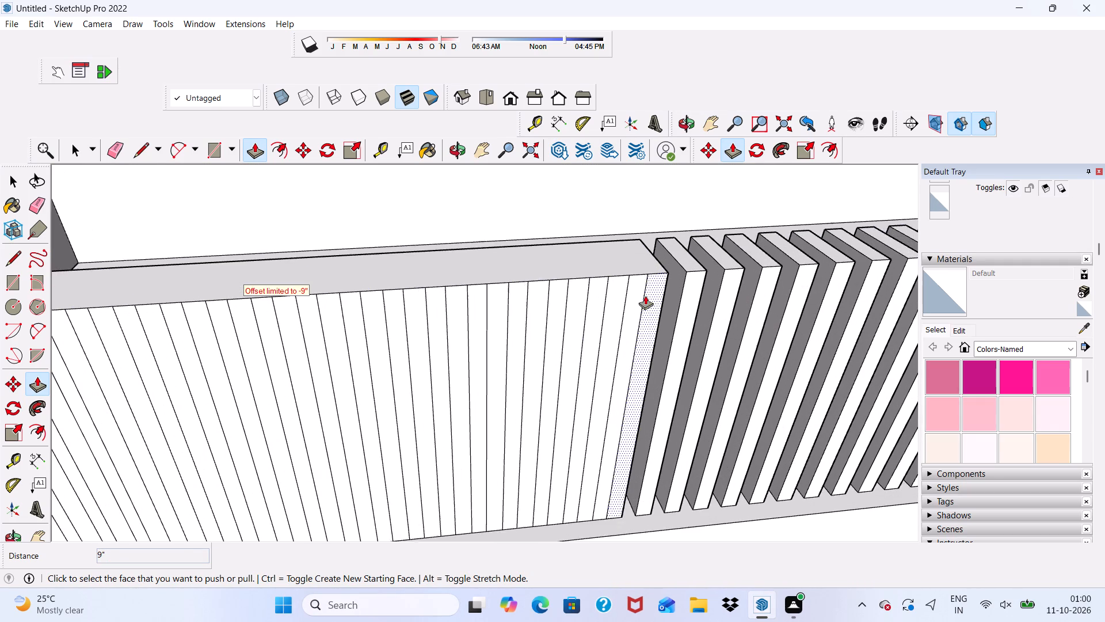
scroll(633, 295, up, 2)
drag(631, 295, 595, 229)
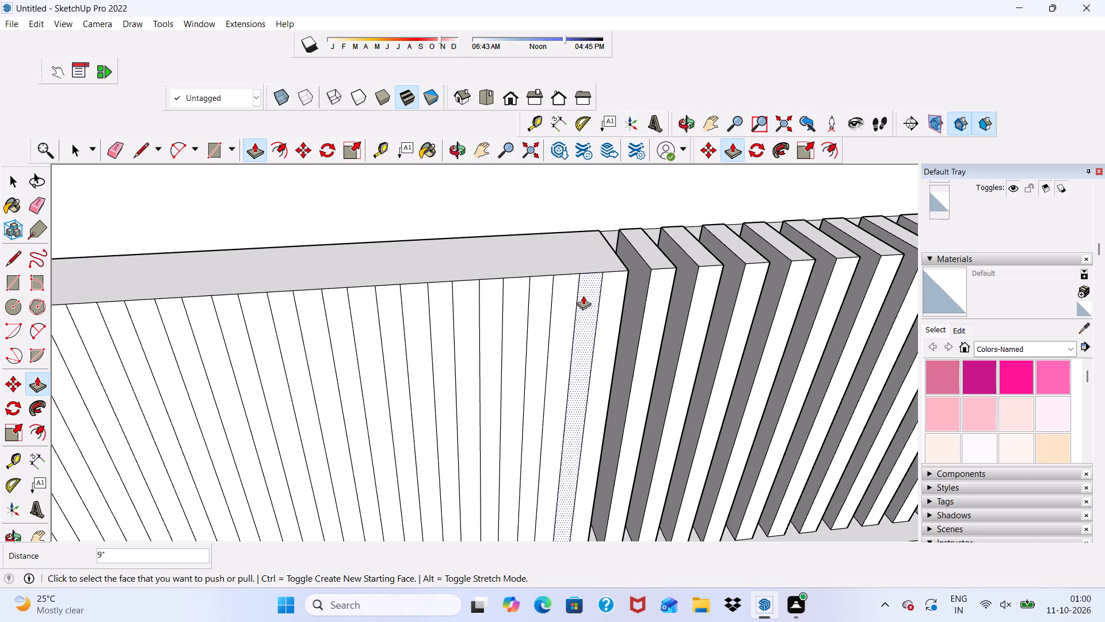
drag(584, 295, 565, 242)
drag(535, 299, 535, 296)
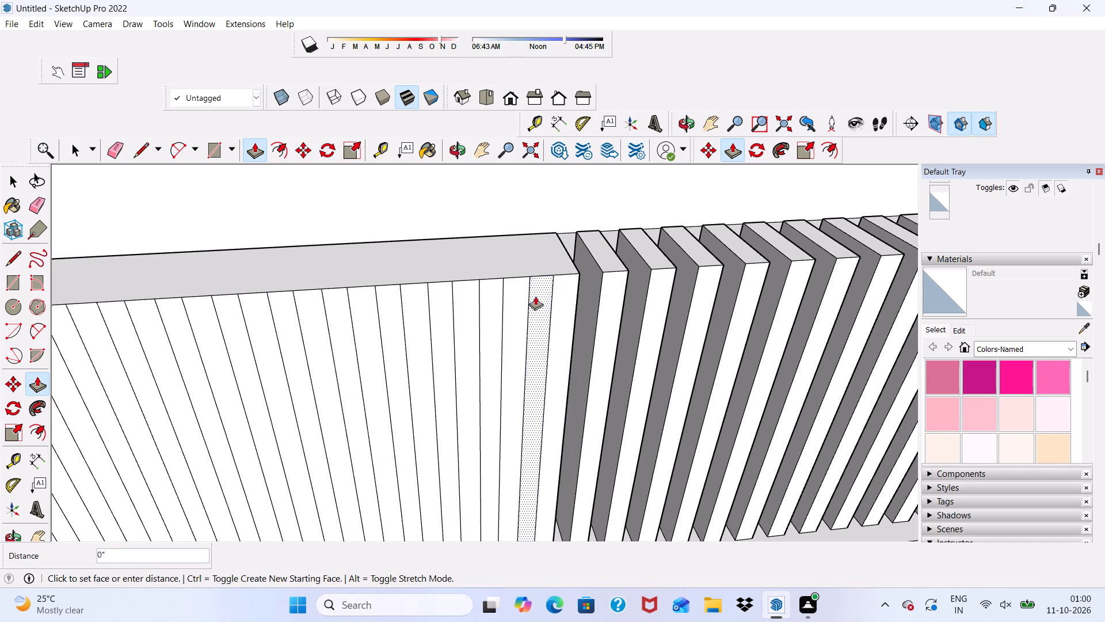
drag(535, 296, 516, 238)
Push the next five alternate parapet strips 9 inches back to continue the slatted railing toward the balcony's outer corner.
drag(489, 316, 483, 274)
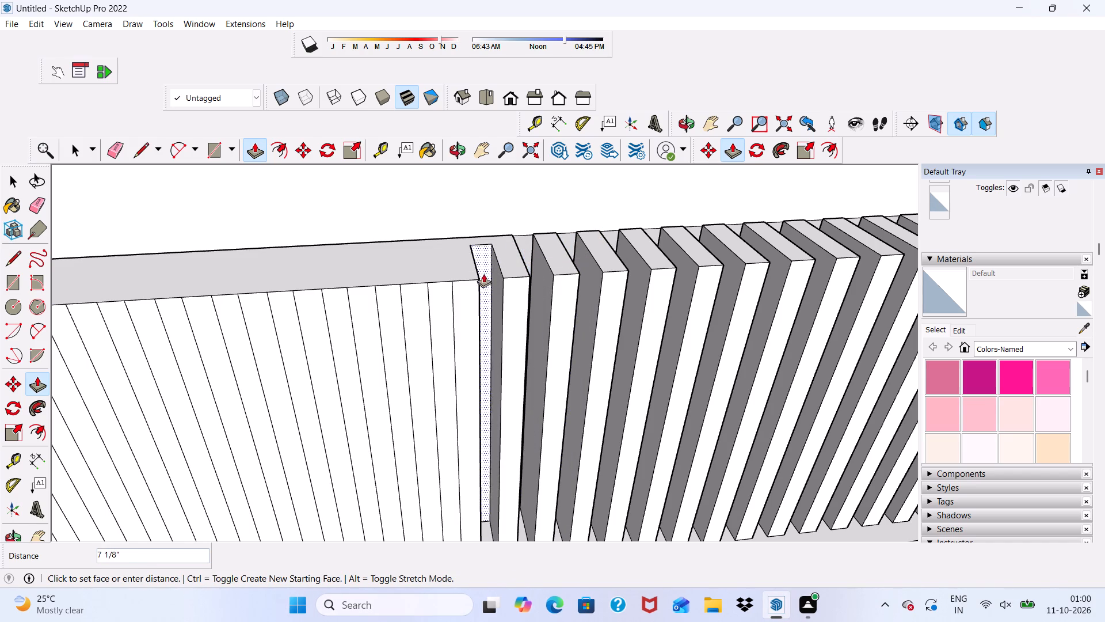
drag(483, 274, 482, 265)
drag(445, 317, 440, 258)
drag(399, 335, 391, 283)
drag(342, 343, 341, 255)
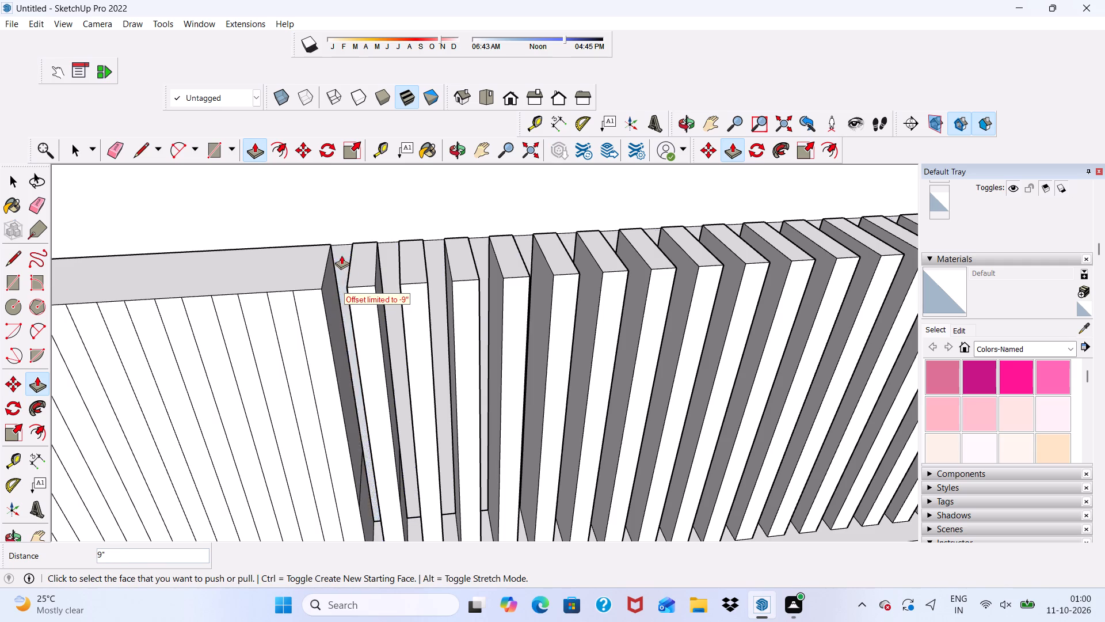
drag(298, 356, 318, 279)
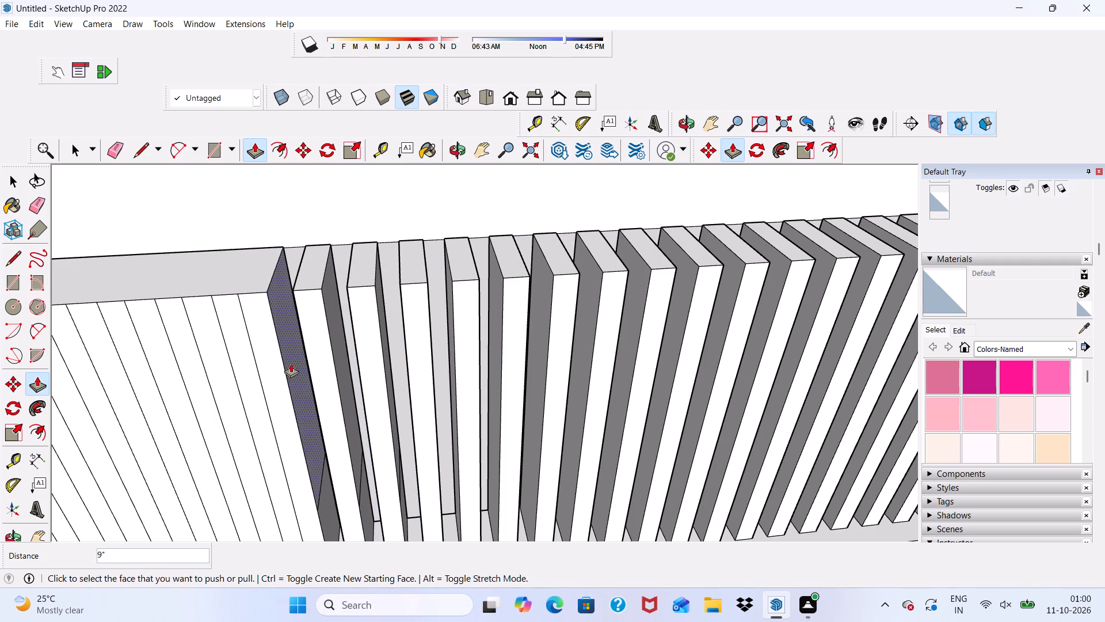
Push two more alternate parapet strips 9 inches back beside the last open gap.
scroll(45, 382, down, 1)
scroll(147, 249, down, 5)
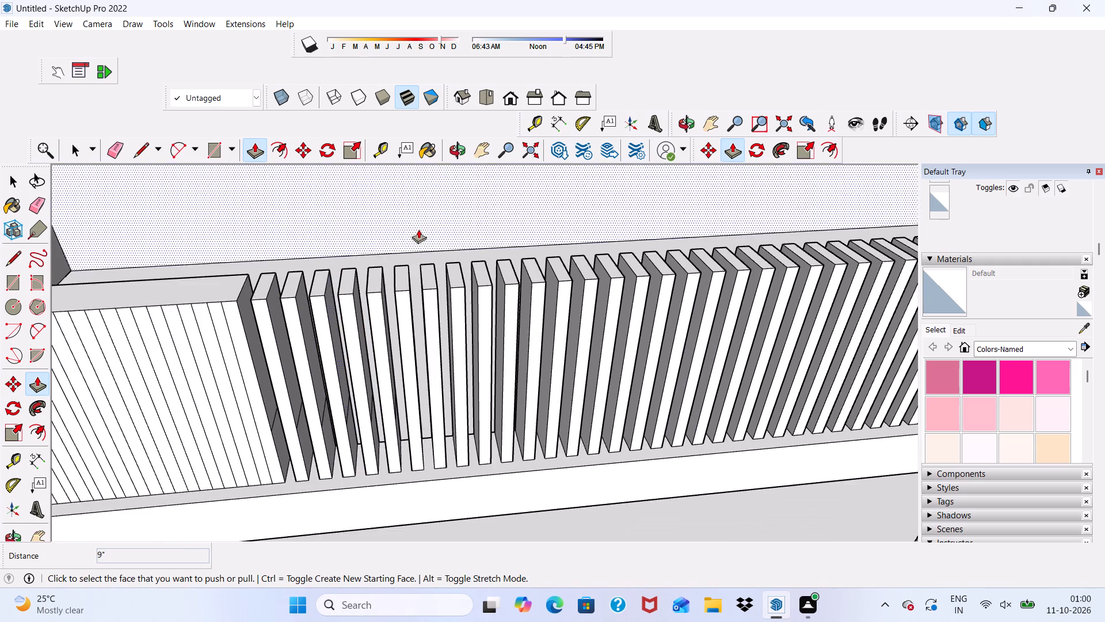
scroll(418, 229, down, 5)
scroll(270, 333, up, 5)
scroll(330, 250, up, 5)
scroll(387, 261, up, 4)
drag(390, 263, 383, 202)
drag(317, 268, 329, 211)
Push three more alternate parapet strips 9 inches back, finishing the first one in several short pushes.
drag(251, 270, 261, 226)
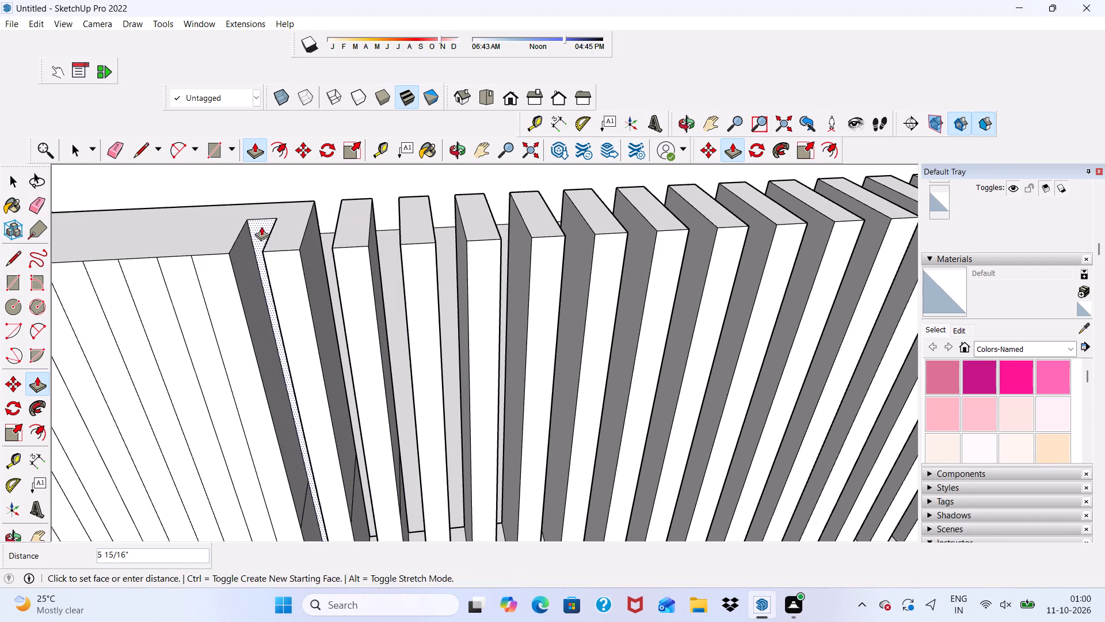
drag(261, 226, 261, 228)
drag(263, 222, 267, 212)
click(267, 212)
drag(264, 215, 271, 196)
drag(262, 222, 275, 201)
drag(182, 286, 240, 188)
drag(113, 303, 162, 213)
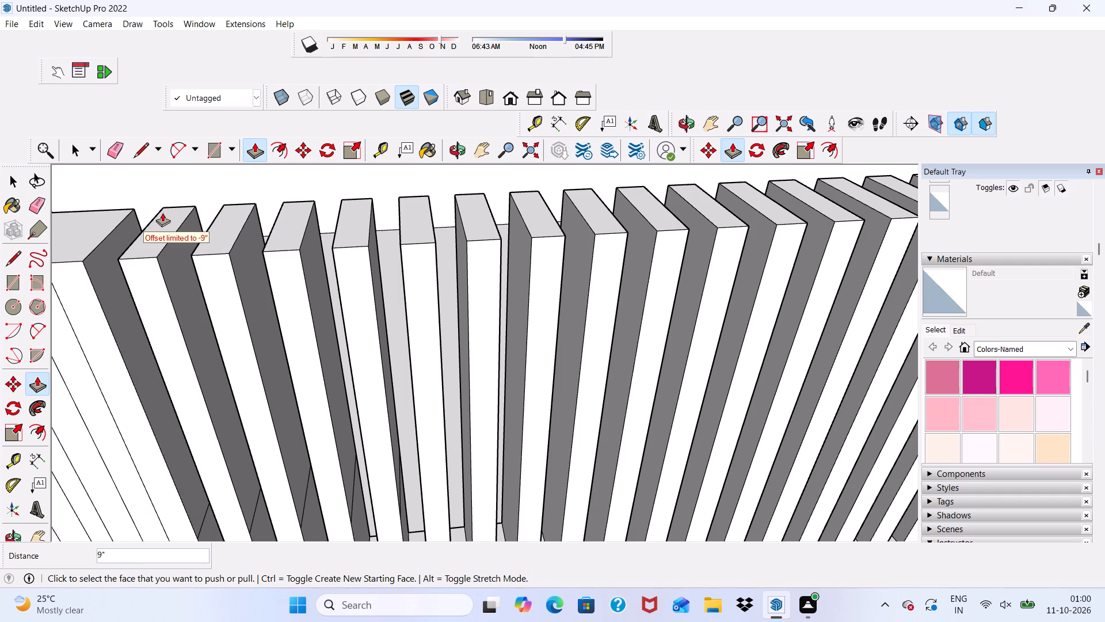
Push the next alternate parapet strip 9 inches back at the end of the slatted row.
scroll(165, 219, down, 6)
scroll(348, 210, down, 10)
scroll(366, 227, up, 7)
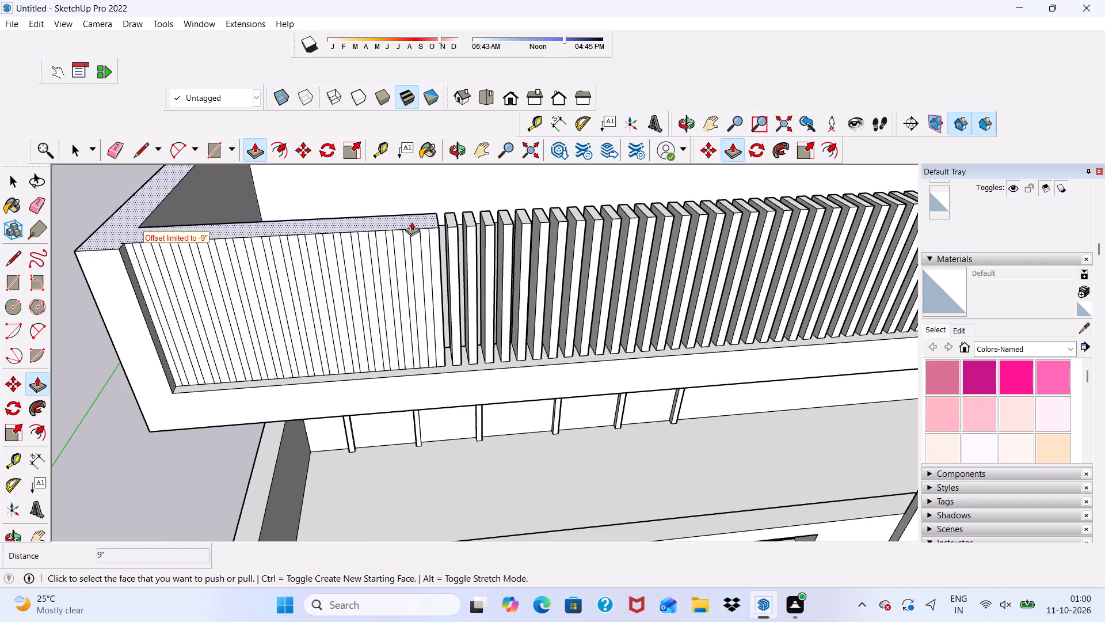
scroll(411, 222, up, 9)
drag(430, 245, 426, 198)
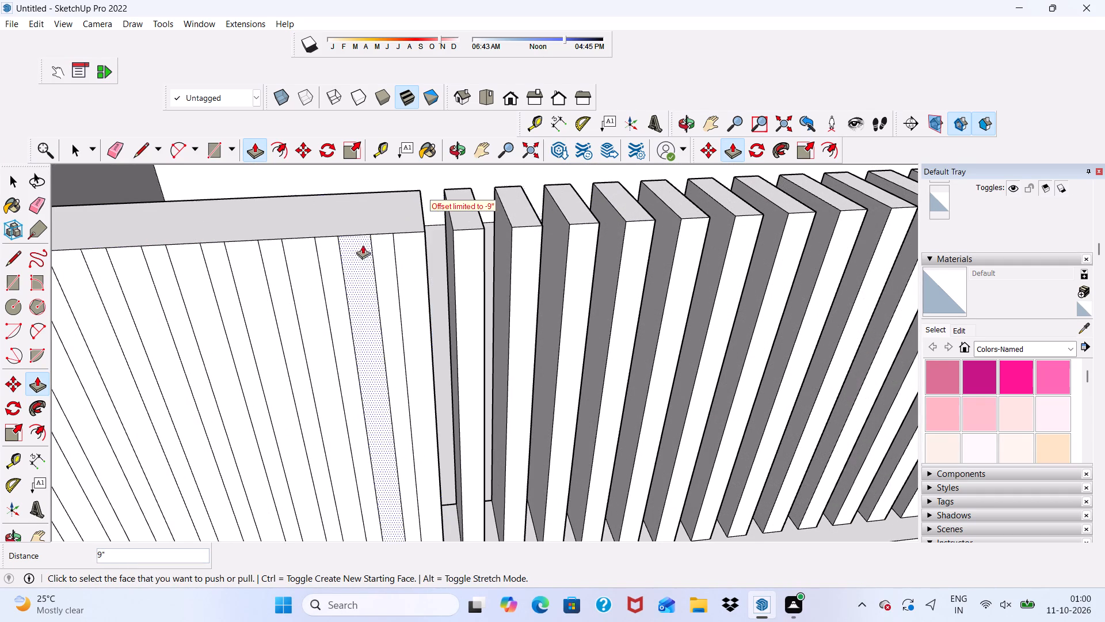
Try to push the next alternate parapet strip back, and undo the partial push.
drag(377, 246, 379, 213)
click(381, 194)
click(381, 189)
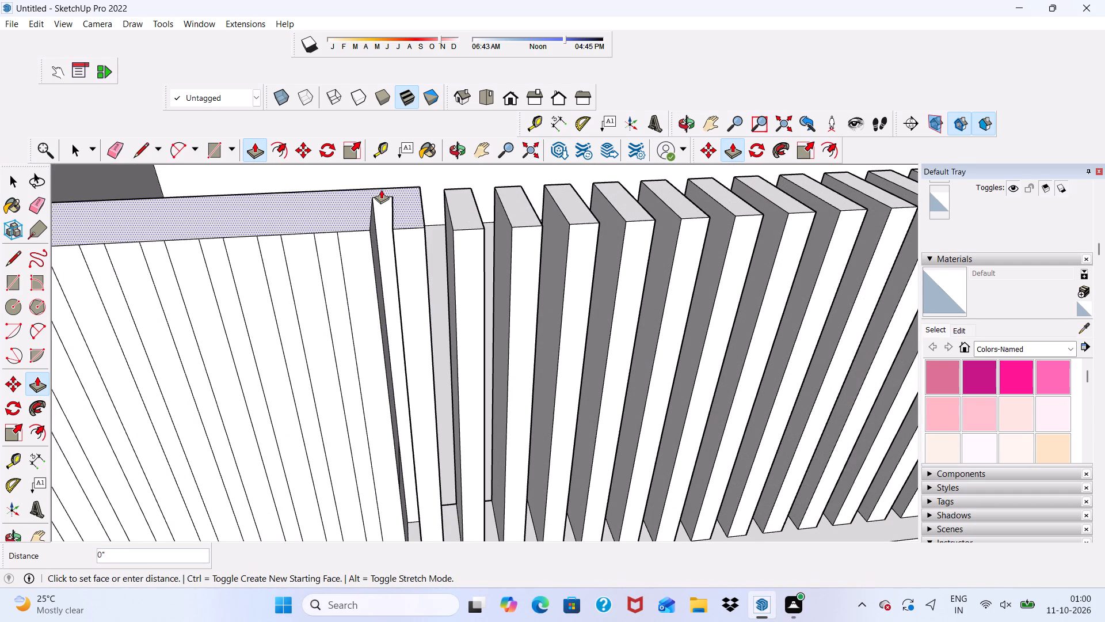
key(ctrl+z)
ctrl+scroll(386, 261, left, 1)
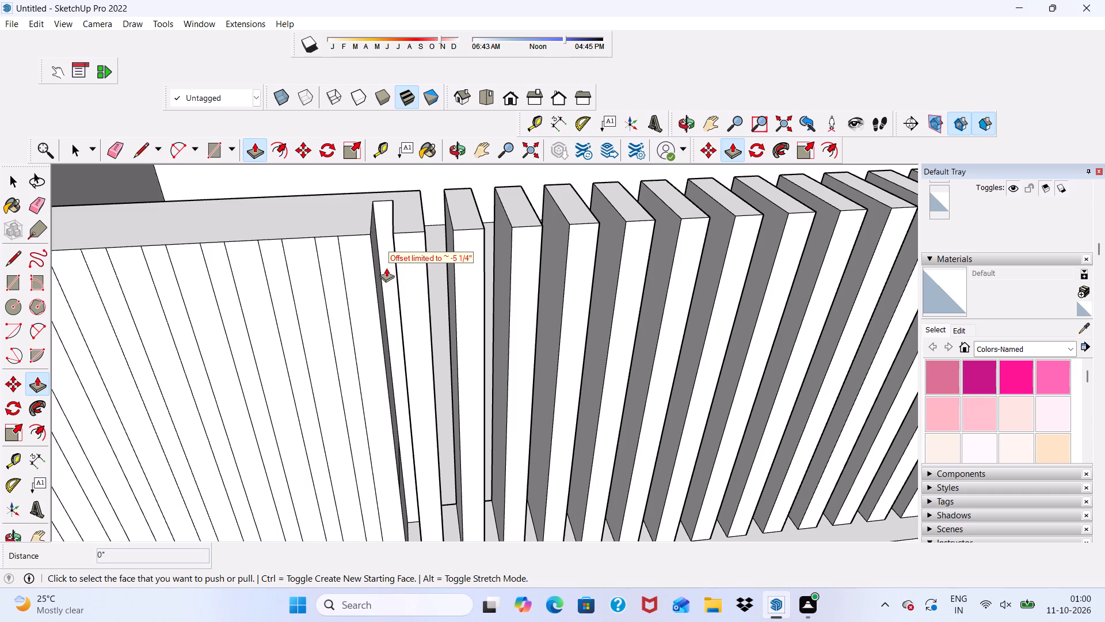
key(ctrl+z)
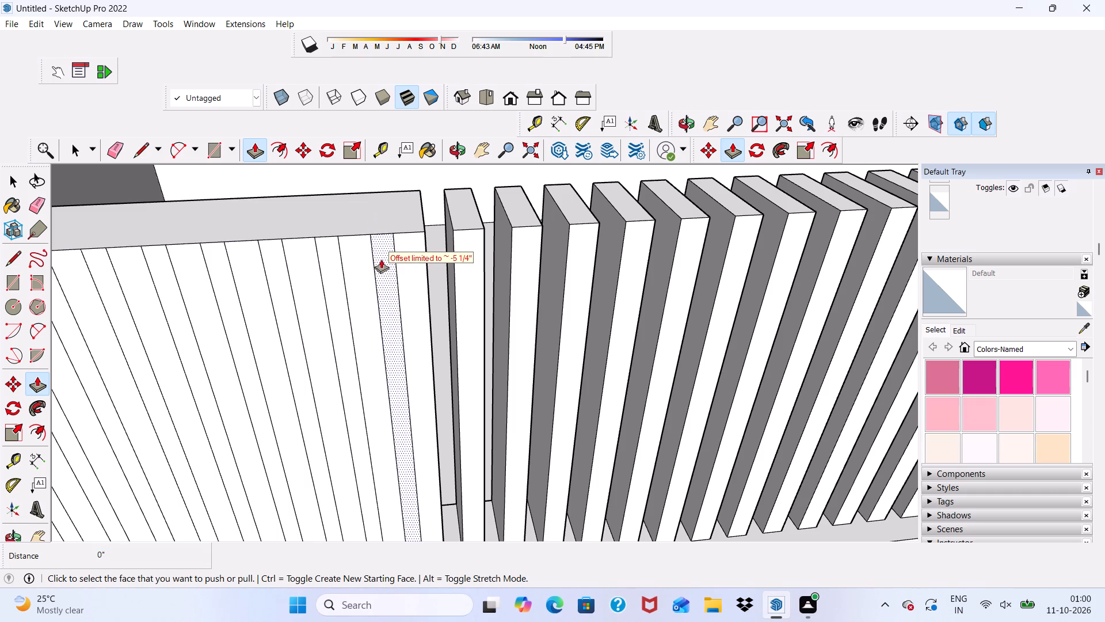
Push the next alternate parapet strip 9 inches back beside the last open gap.
drag(382, 259, 374, 191)
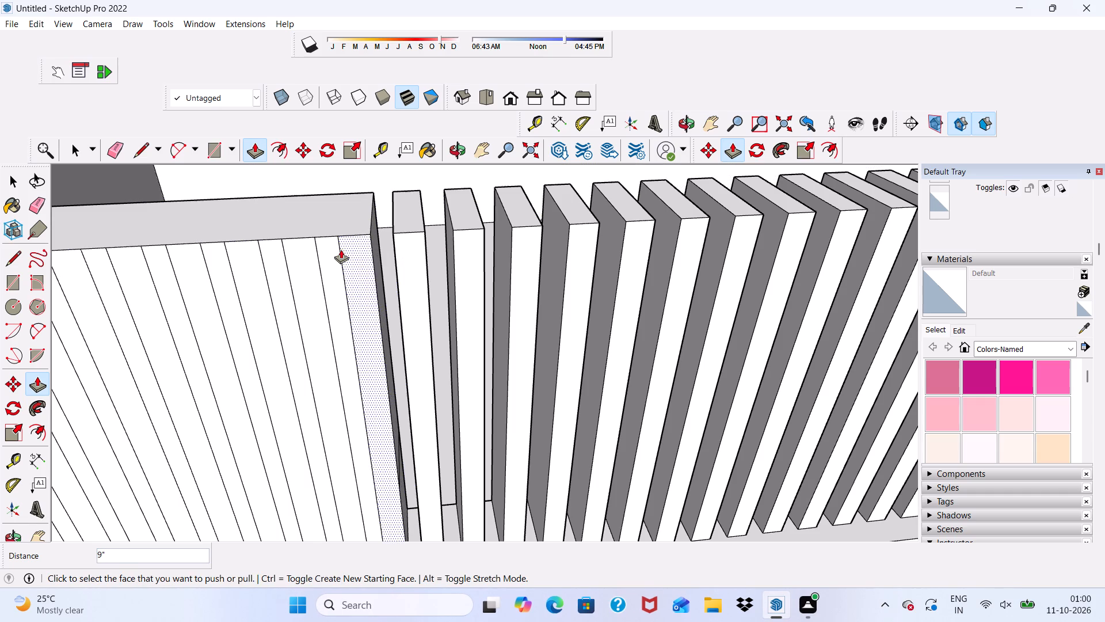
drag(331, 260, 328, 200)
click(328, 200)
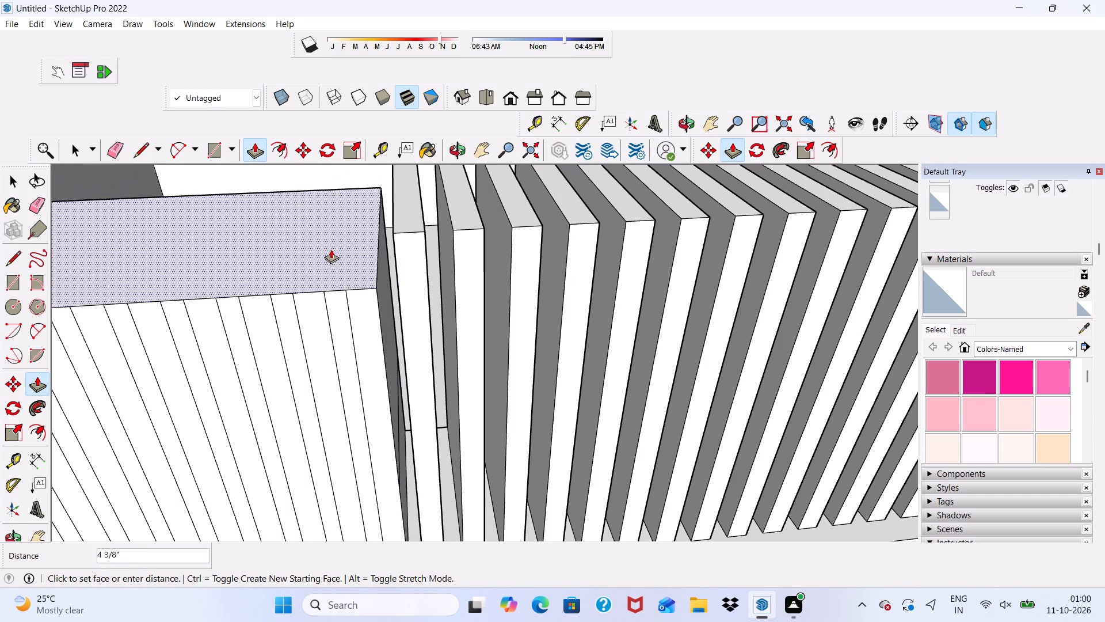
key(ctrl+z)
Push three more alternate parapet strips 9 inches back, continuing towards the outer corner.
drag(333, 276, 332, 200)
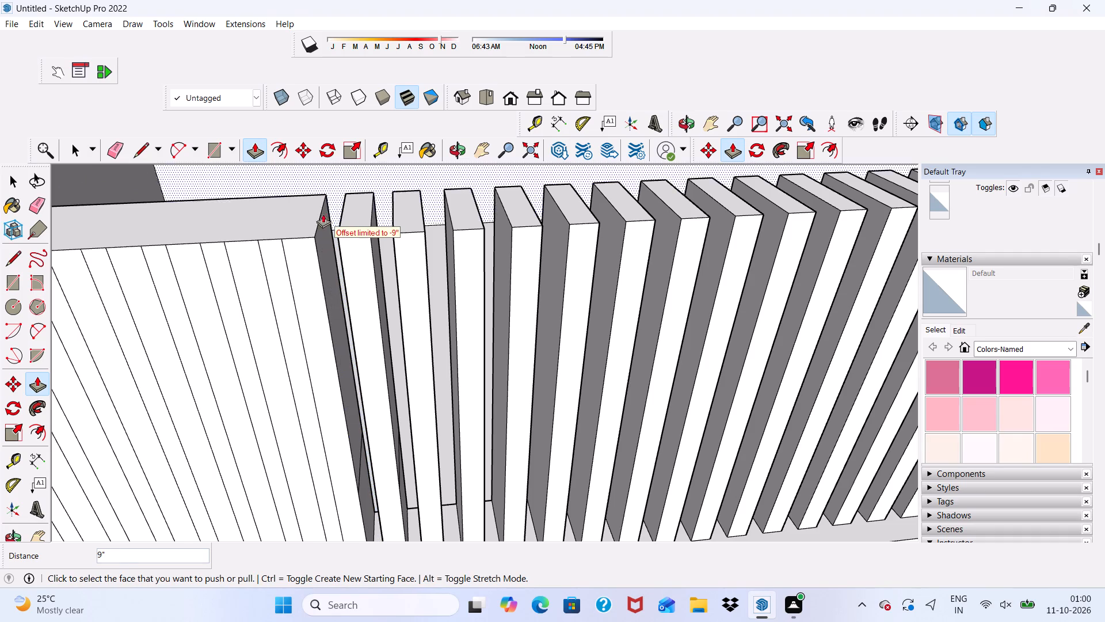
drag(276, 274, 284, 209)
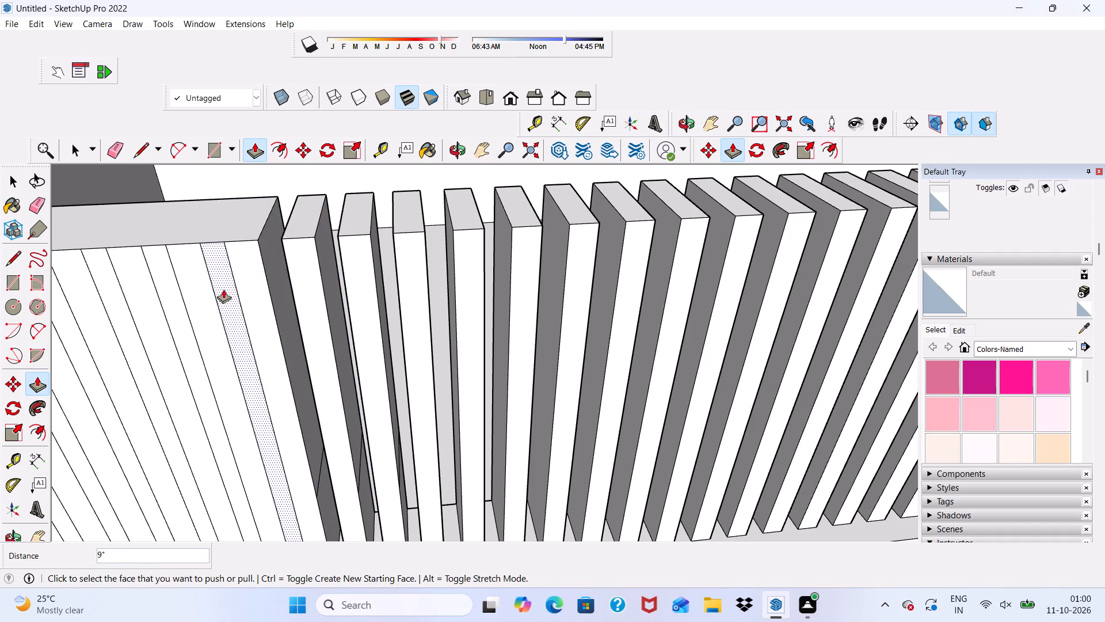
drag(227, 287, 245, 202)
Push five more alternate parapet strips 9 inches back at the end of the slatted row.
scroll(287, 267, down, 3)
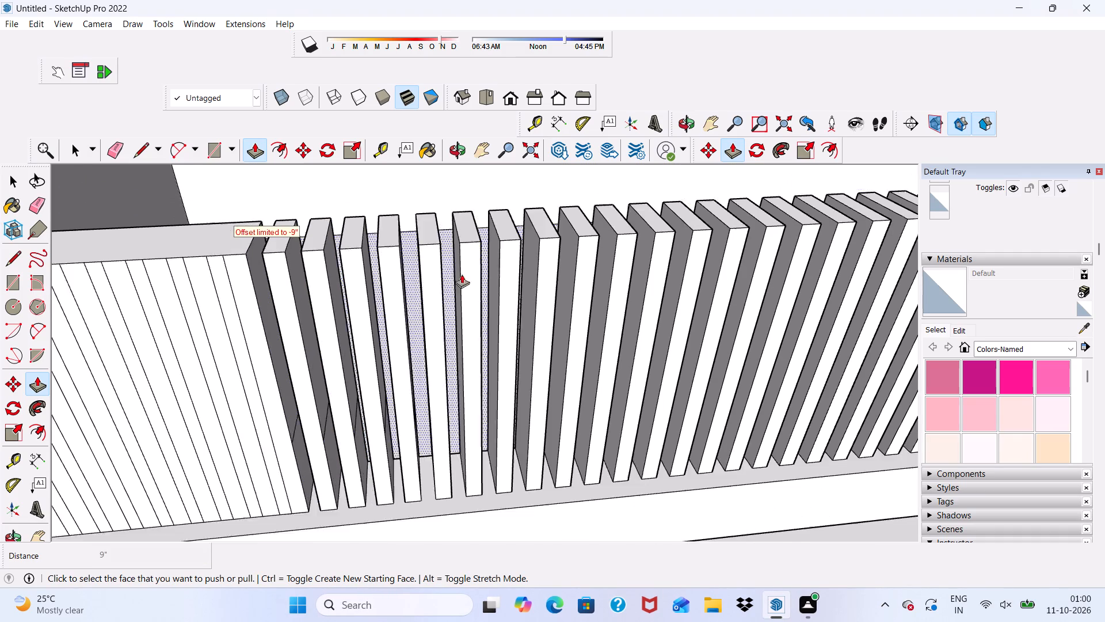
scroll(462, 274, down, 9)
scroll(369, 460, down, 1)
scroll(325, 291, up, 6)
scroll(369, 270, down, 1)
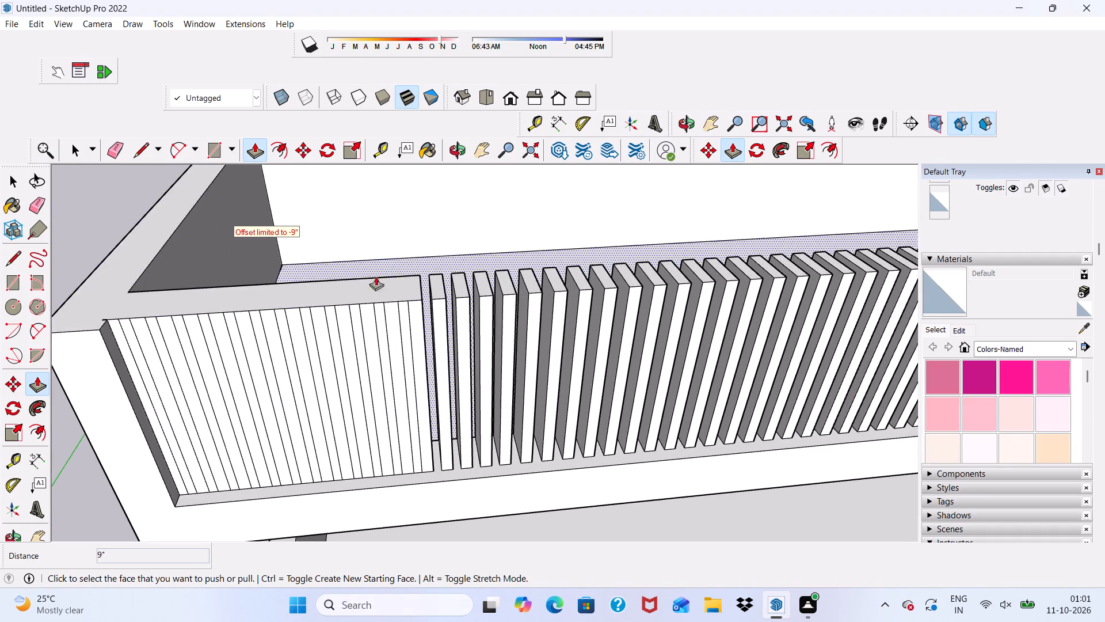
scroll(416, 363, up, 9)
drag(400, 314, 391, 199)
drag(321, 276, 334, 189)
drag(262, 279, 280, 203)
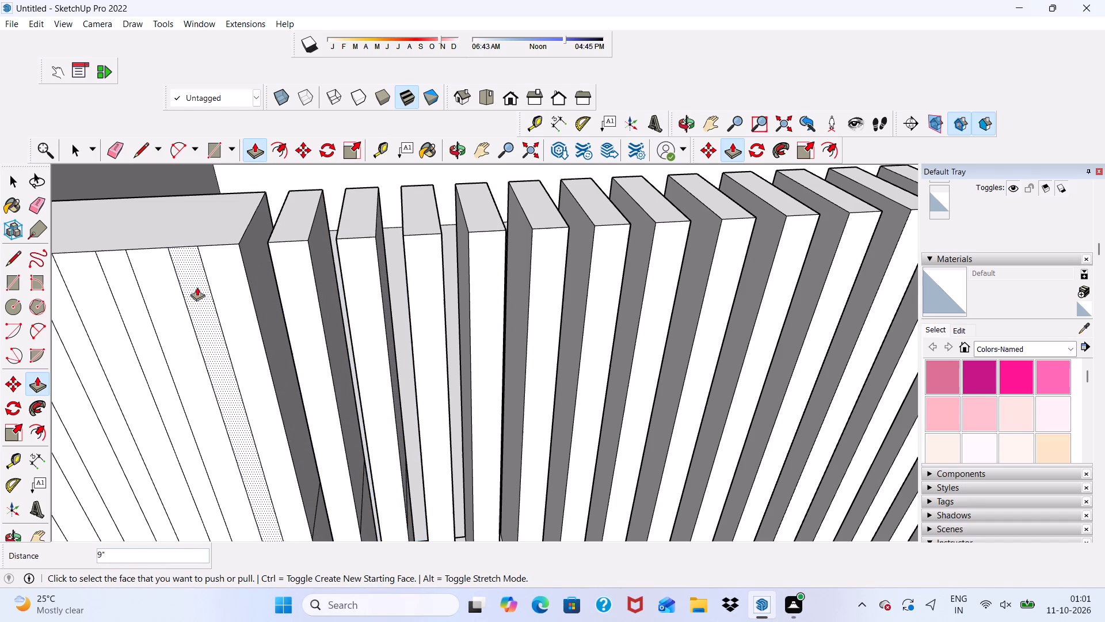
drag(197, 288, 233, 196)
drag(127, 304, 144, 233)
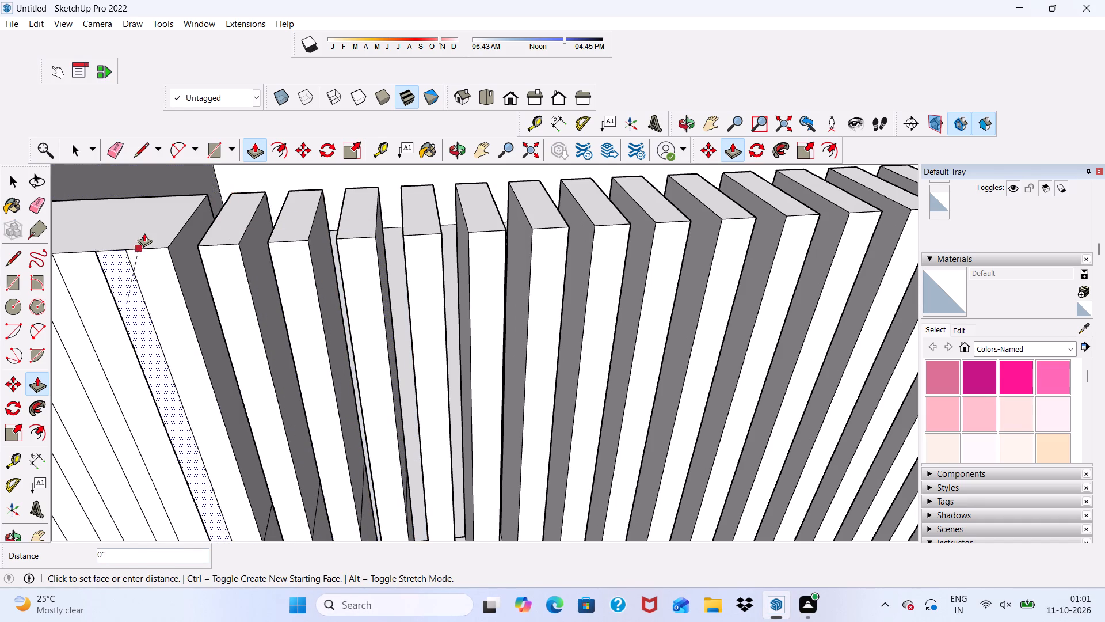
drag(144, 233, 165, 203)
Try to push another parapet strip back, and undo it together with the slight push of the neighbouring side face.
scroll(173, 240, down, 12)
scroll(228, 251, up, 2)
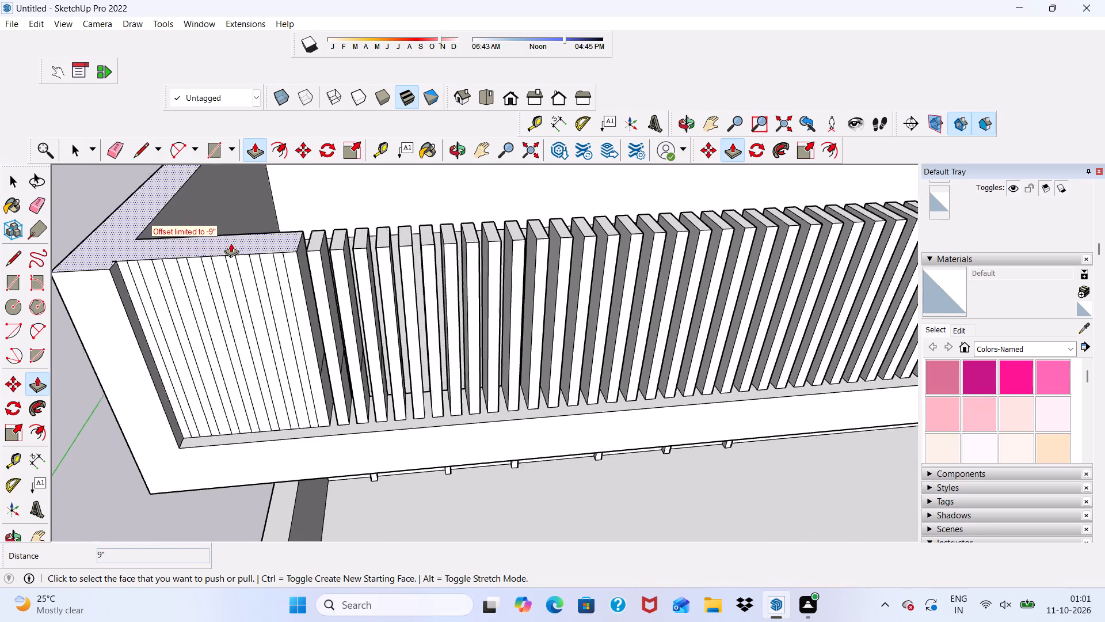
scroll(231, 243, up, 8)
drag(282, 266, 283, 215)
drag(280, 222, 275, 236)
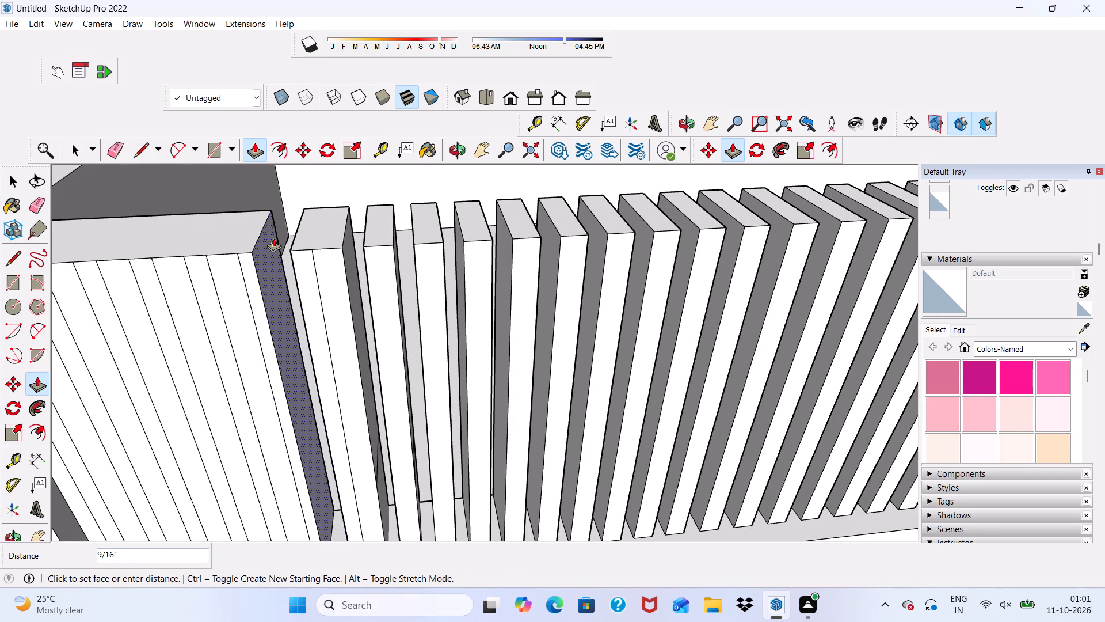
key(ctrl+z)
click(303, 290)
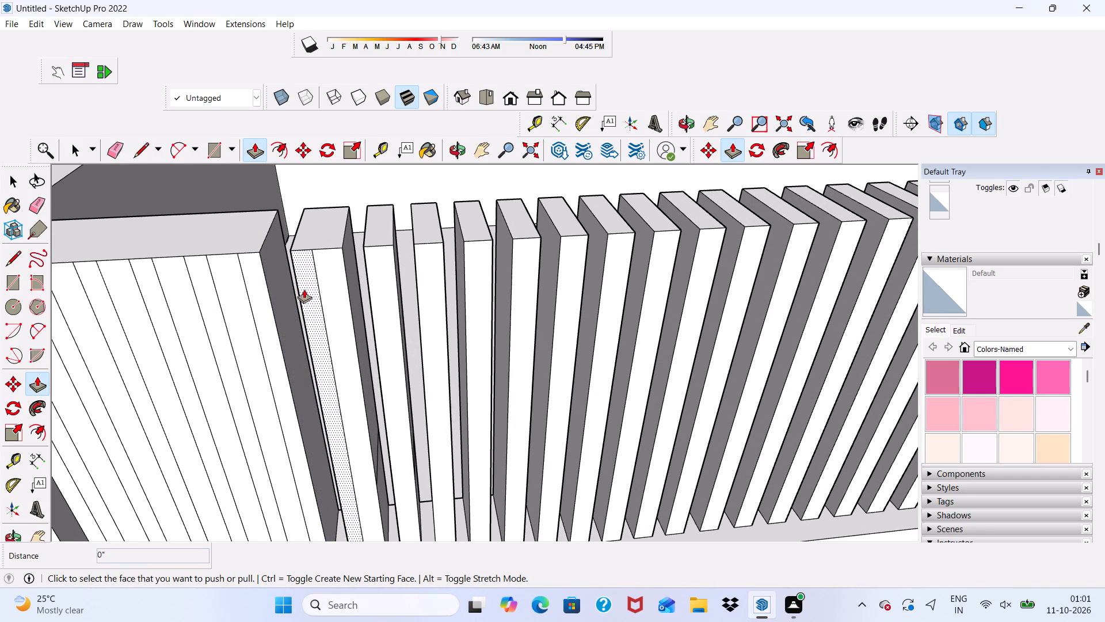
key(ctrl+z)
Push four more alternate parapet strips 9 inches back, finishing the first and the last in two pushes each.
click(309, 295)
scroll(309, 295, up, 1)
drag(308, 295, 307, 216)
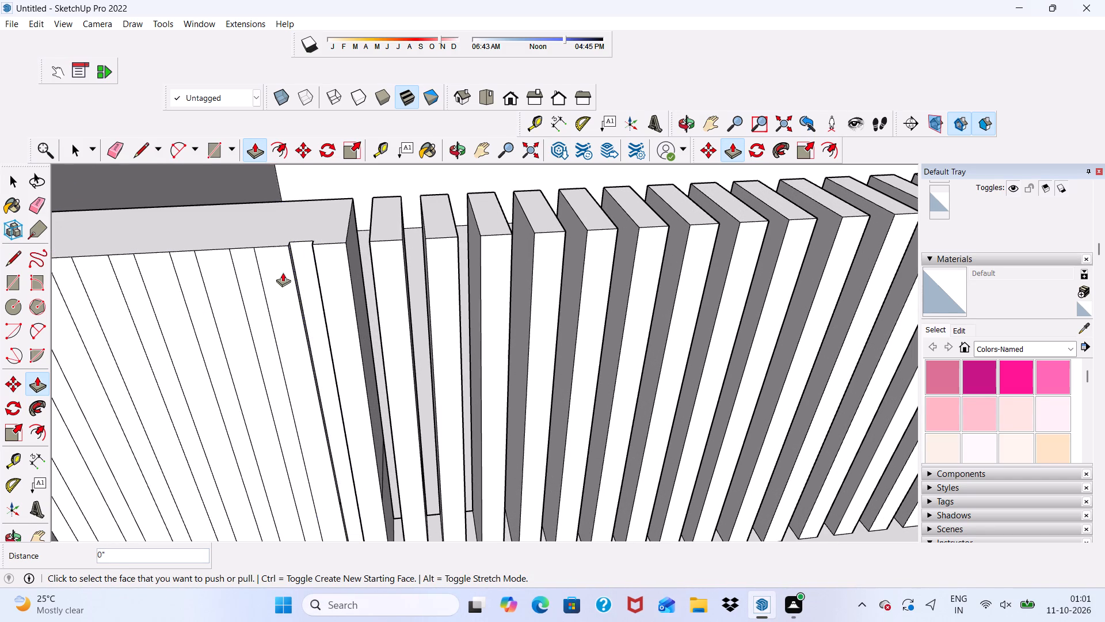
drag(306, 280, 310, 211)
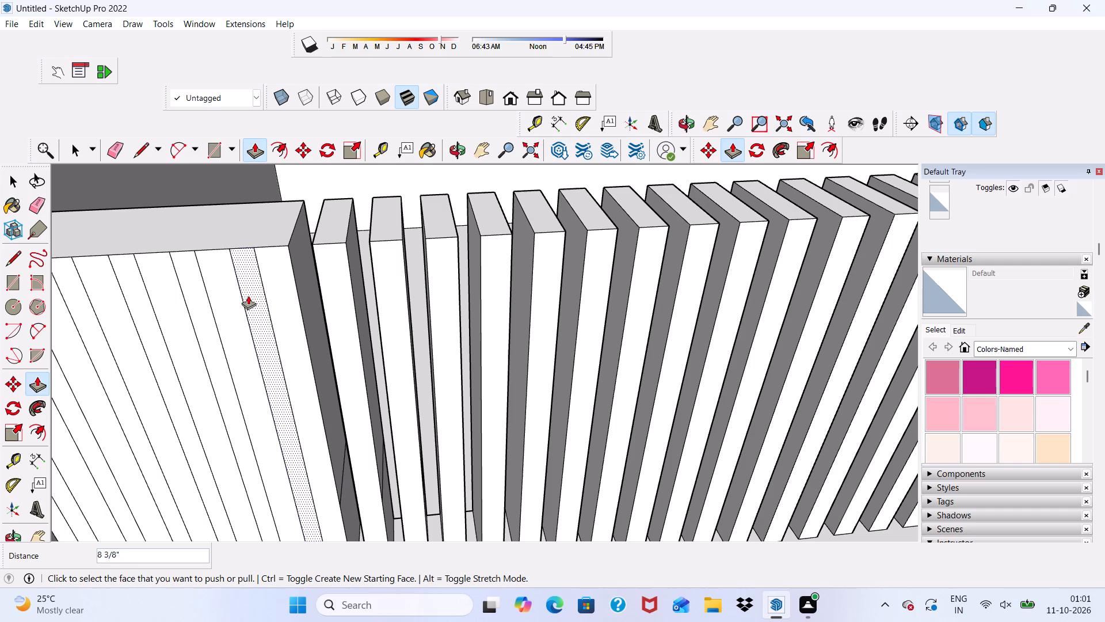
drag(253, 290, 261, 230)
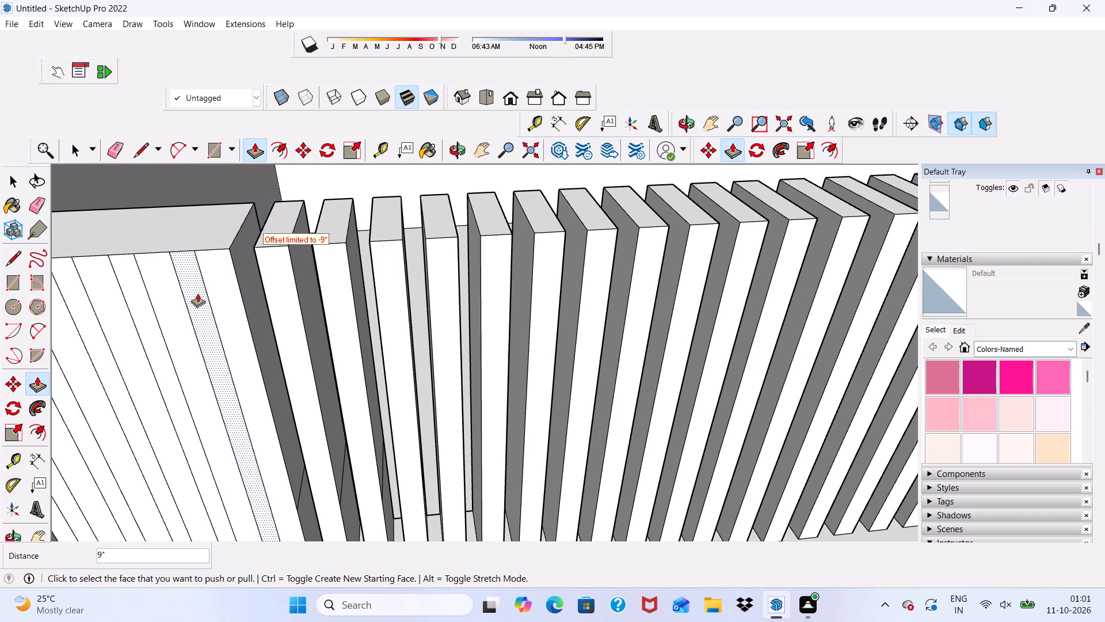
drag(197, 293, 243, 221)
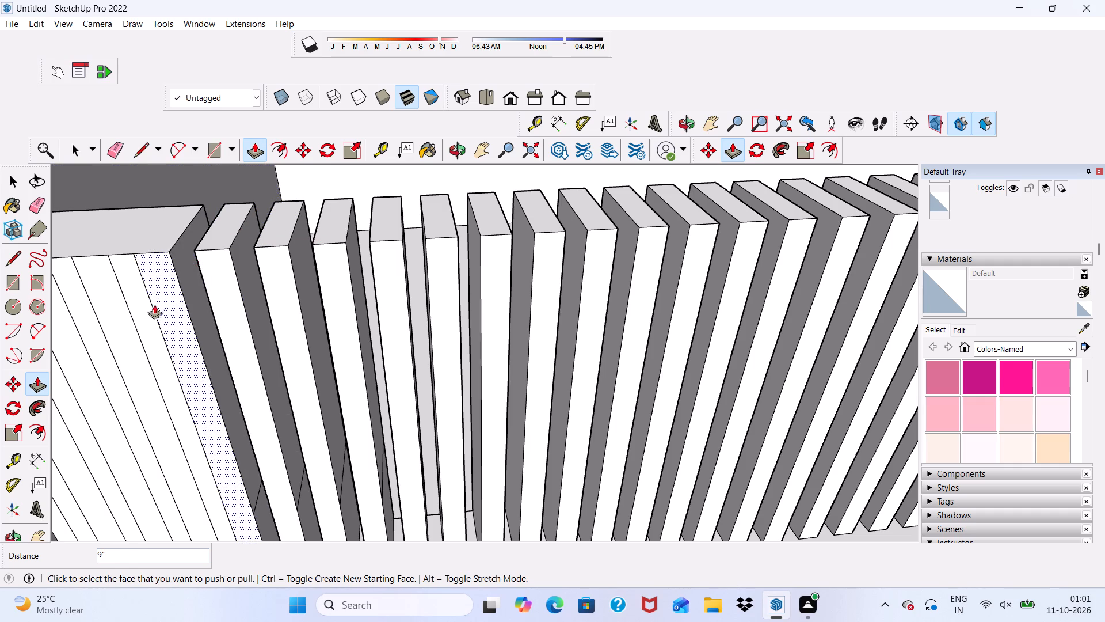
drag(139, 313, 192, 225)
scroll(117, 263, up, 5)
drag(124, 233, 170, 186)
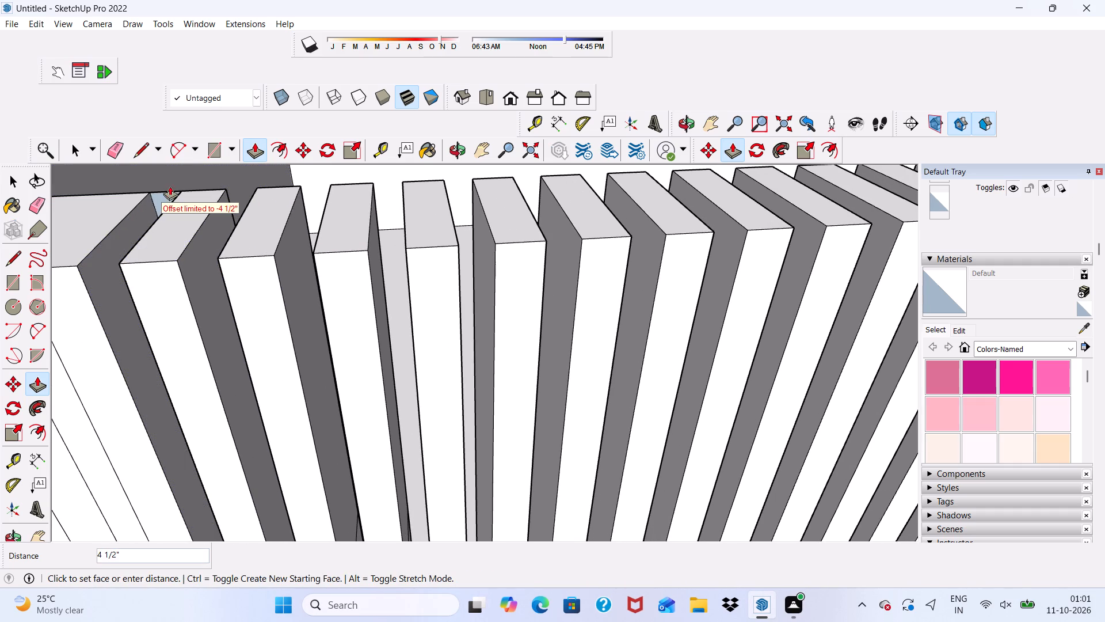
drag(170, 186, 172, 184)
Push the last three alternate parapet strips 9 inches back up to the outer corner.
scroll(185, 203, down, 13)
scroll(287, 211, up, 6)
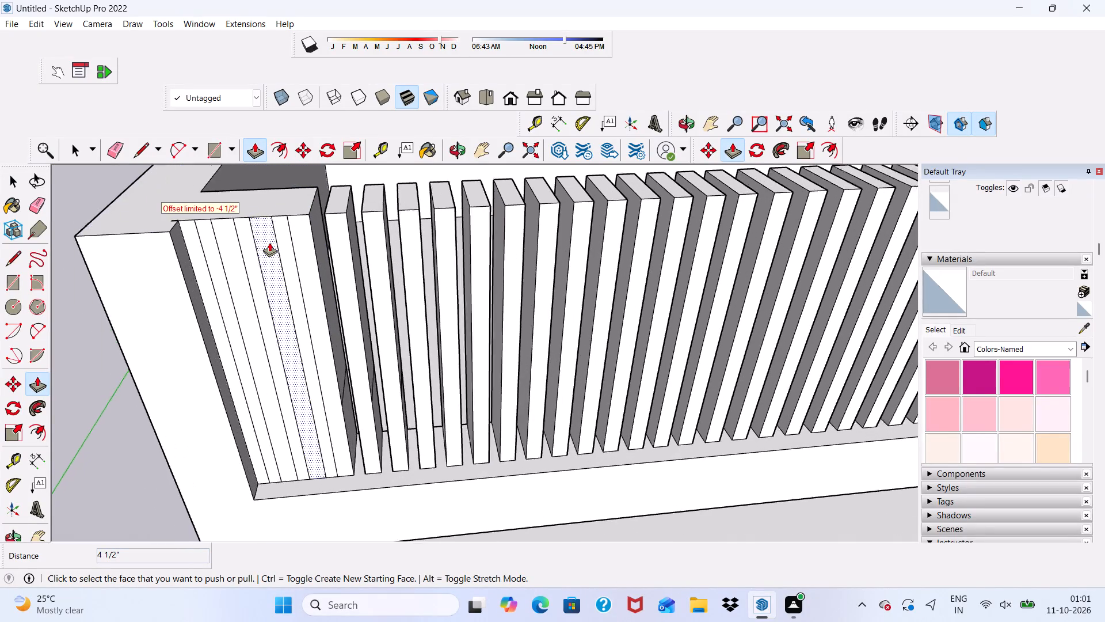
scroll(269, 242, up, 2)
drag(287, 239, 302, 175)
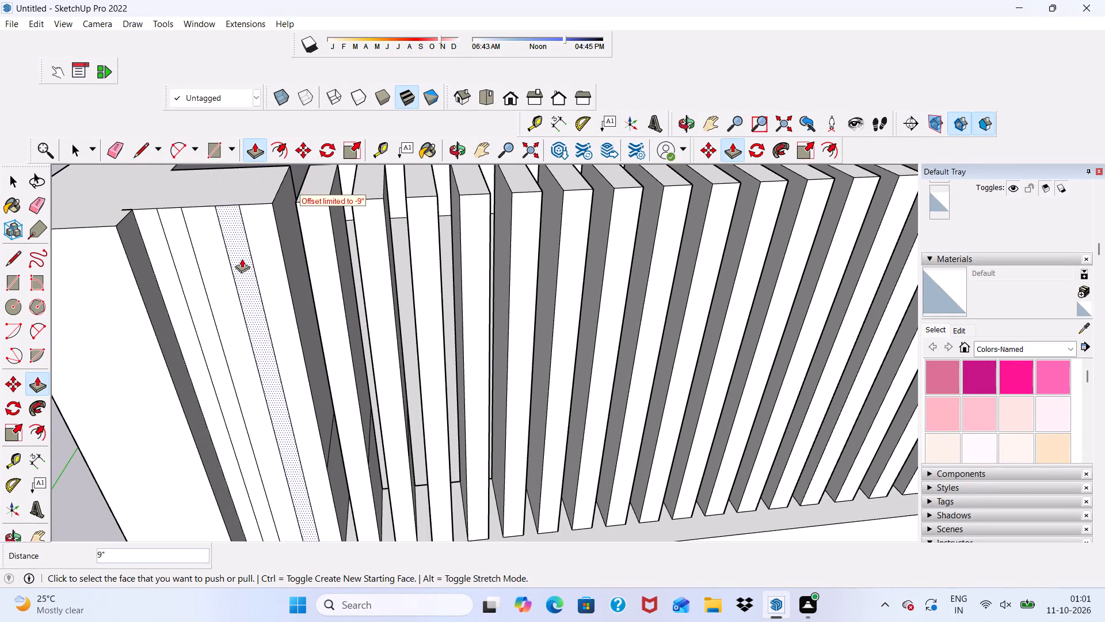
drag(242, 259, 276, 173)
drag(181, 257, 184, 234)
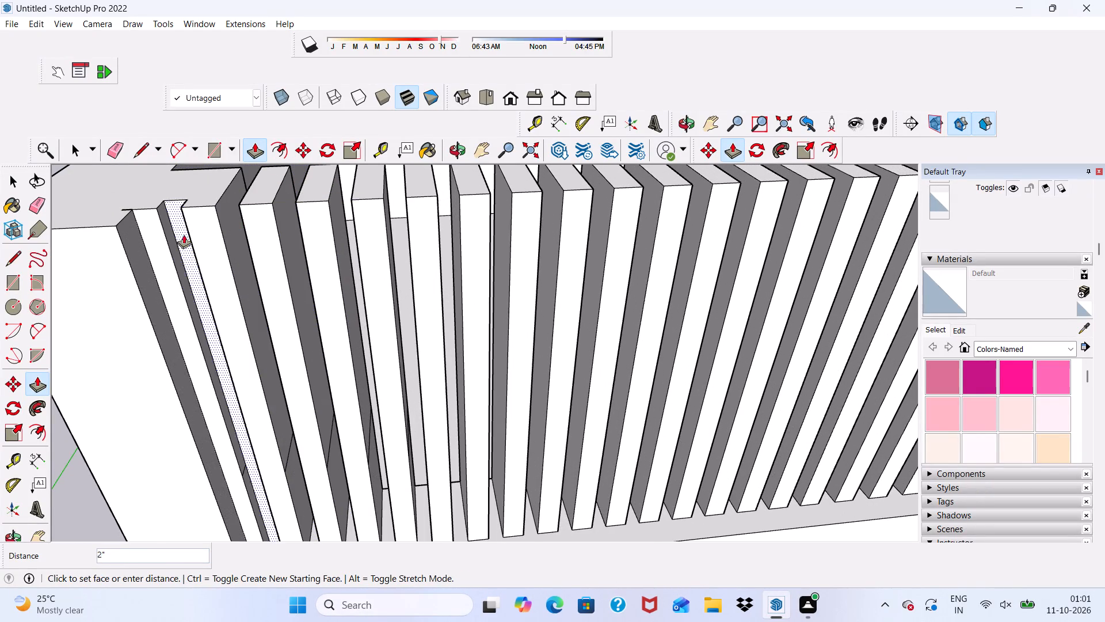
drag(184, 234, 216, 178)
scroll(188, 241, down, 14)
key(space)
Inspect the upper balcony's slatted railing from several angles and compare it with the other balconies on the facade.
middle_drag(325, 310, 291, 240)
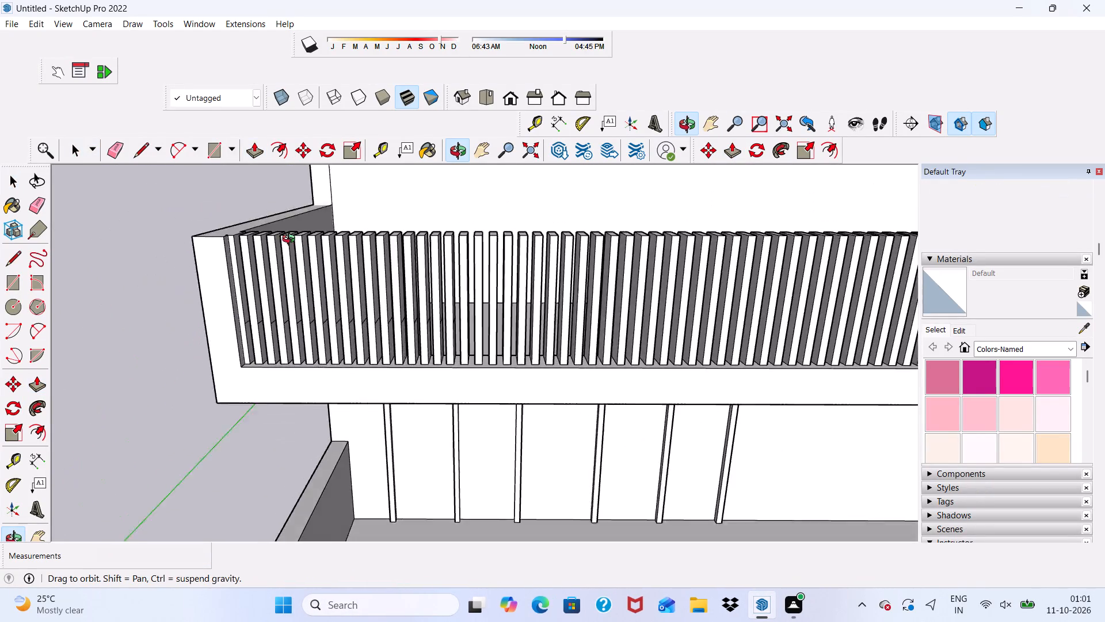
middle_drag(291, 240, 276, 208)
scroll(243, 287, up, 5)
scroll(203, 344, down, 2)
scroll(501, 336, up, 5)
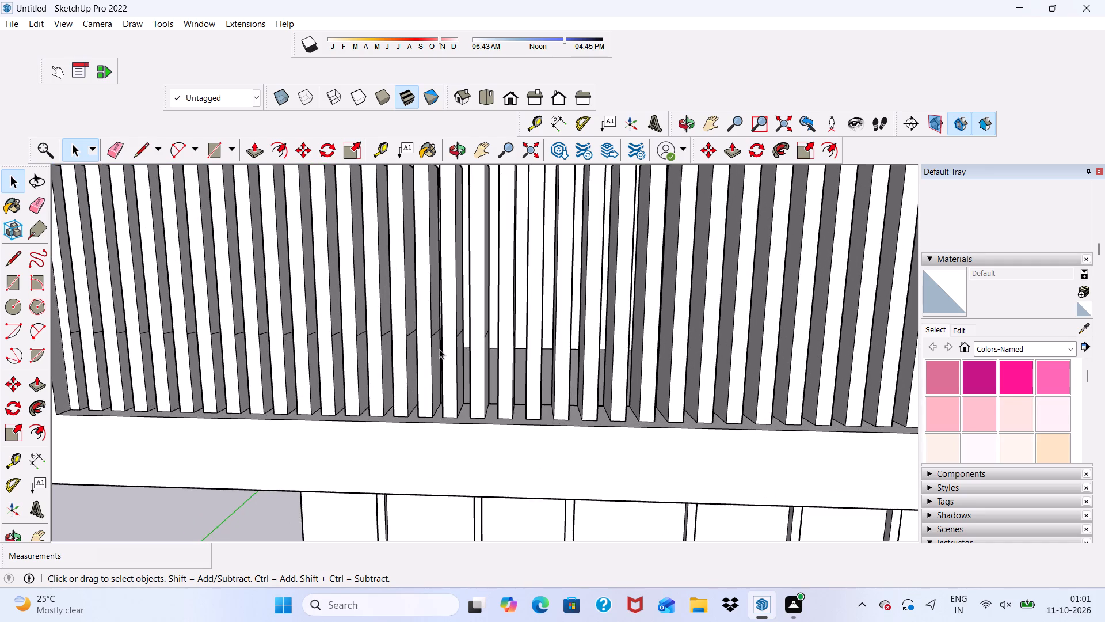
middle_drag(439, 358, 224, 385)
scroll(222, 386, up, 1)
scroll(226, 386, down, 5)
scroll(464, 309, down, 1)
scroll(640, 506, up, 4)
scroll(507, 404, down, 6)
scroll(563, 510, up, 7)
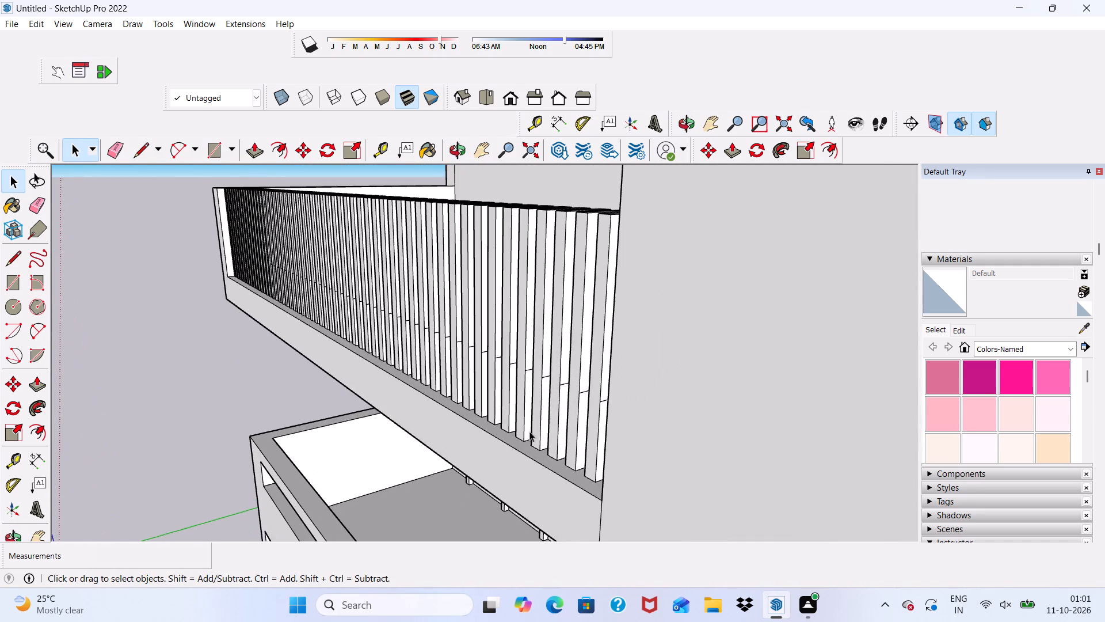
scroll(425, 386, up, 5)
scroll(310, 403, down, 2)
middle_drag(302, 401, 607, 351)
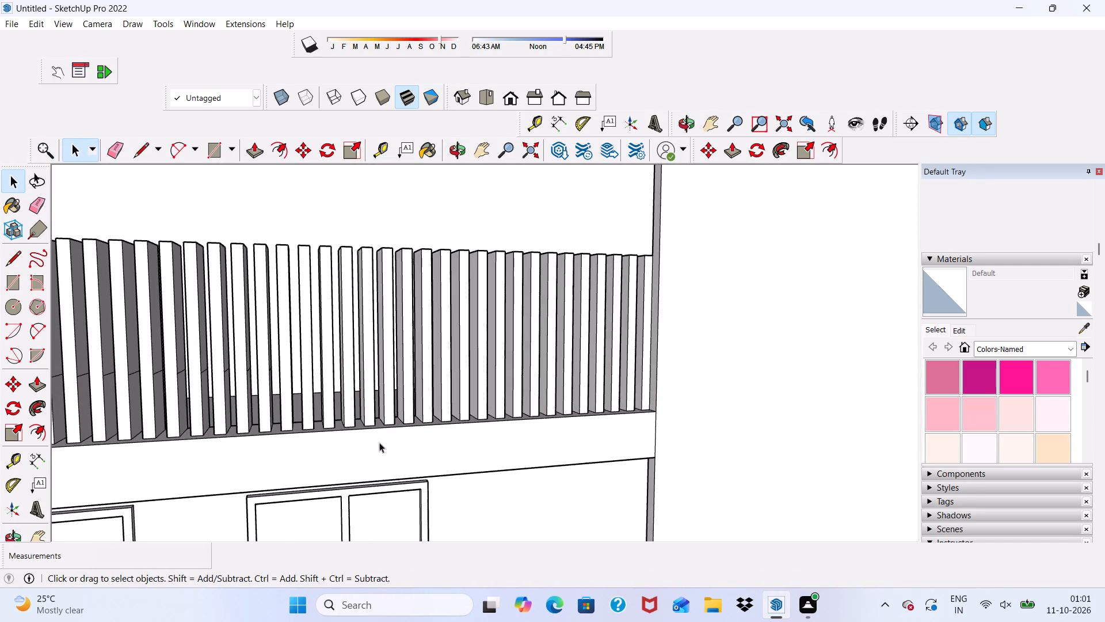
middle_drag(348, 441, 521, 449)
scroll(288, 411, down, 5)
scroll(307, 367, down, 3)
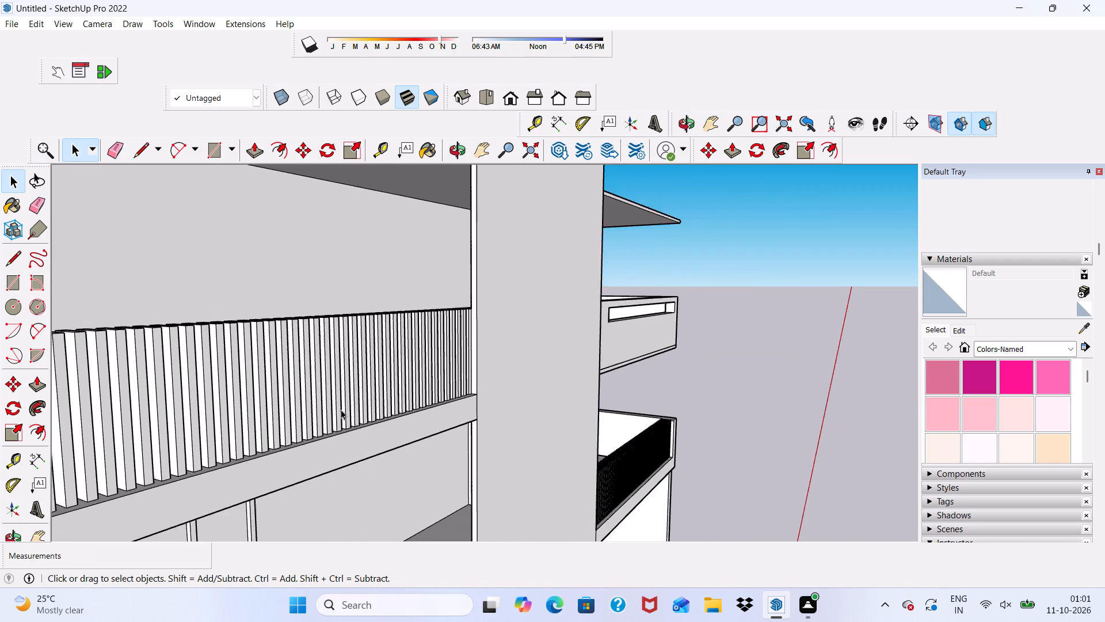
middle_drag(341, 409, 159, 395)
scroll(168, 423, down, 14)
scroll(333, 443, up, 4)
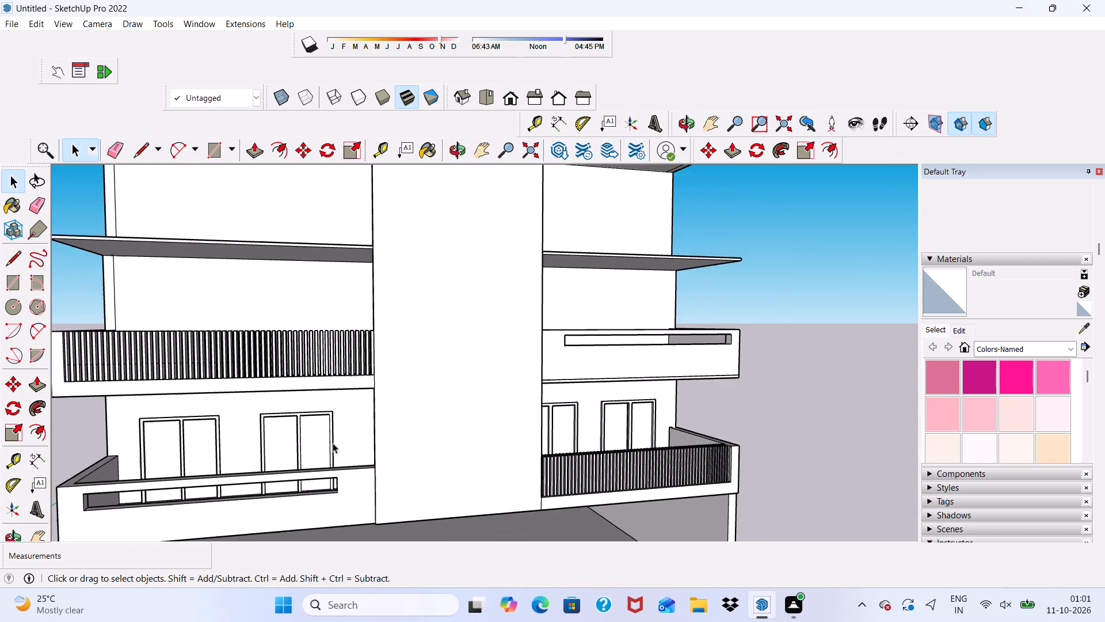
scroll(333, 443, up, 6)
scroll(310, 336, down, 10)
scroll(368, 371, up, 5)
scroll(302, 299, down, 2)
middle_drag(299, 301, 188, 351)
scroll(163, 241, up, 1)
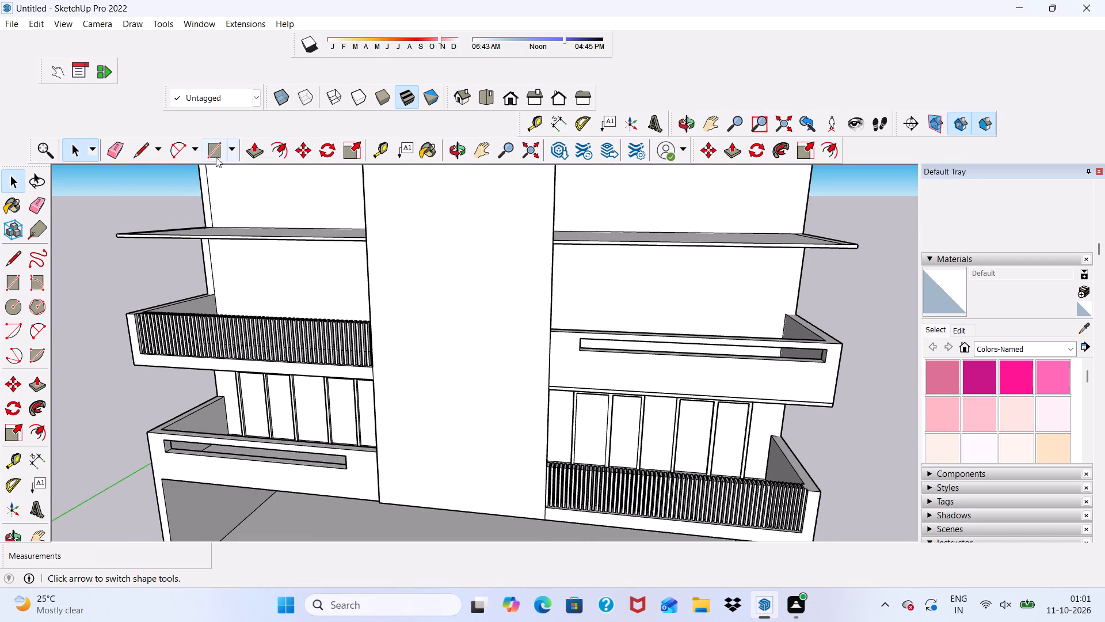
Draw a 6' by 7' rectangle on the wall behind the slatted upper balcony, starting at the floor near the outer corner.
click(216, 155)
scroll(288, 345, up, 4)
middle_drag(243, 282, 299, 338)
scroll(157, 349, up, 2)
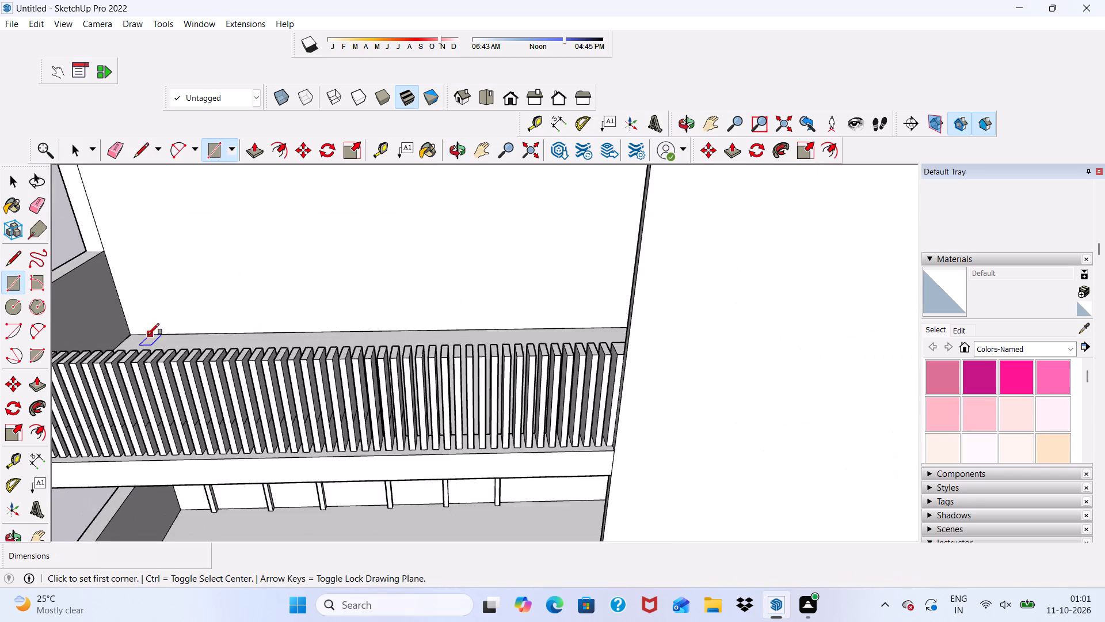
scroll(148, 335, up, 5)
click(170, 329)
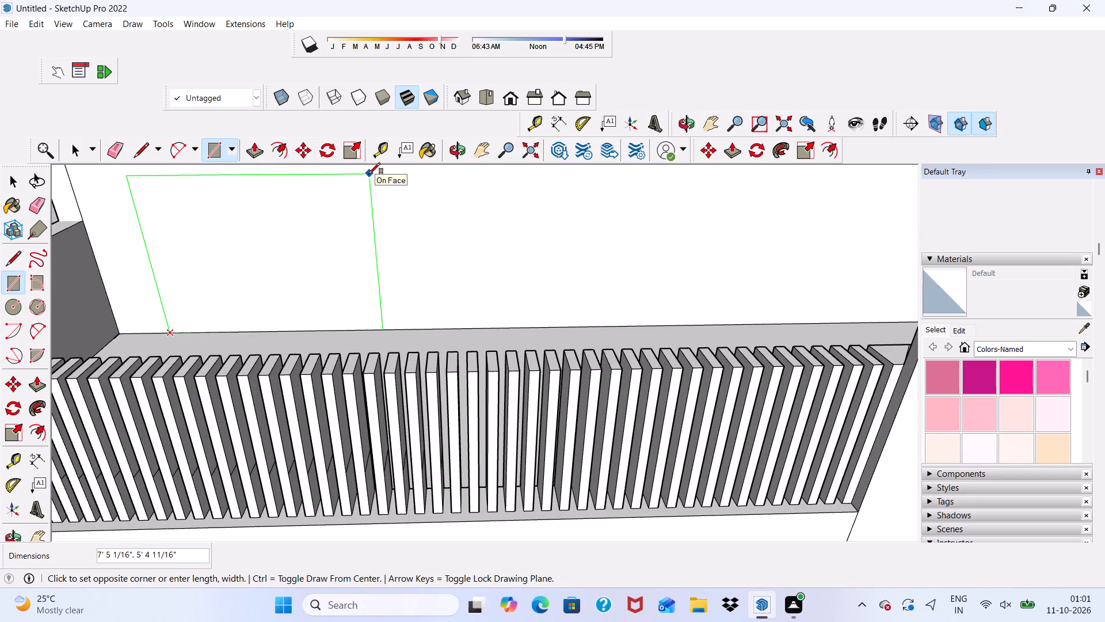
text(6',7')
key(Return)
Draw a second 6' by 7' rectangle from the balcony floor on the same wall, nearer the central wall.
scroll(349, 278, down, 2)
scroll(361, 386, up, 1)
click(432, 321)
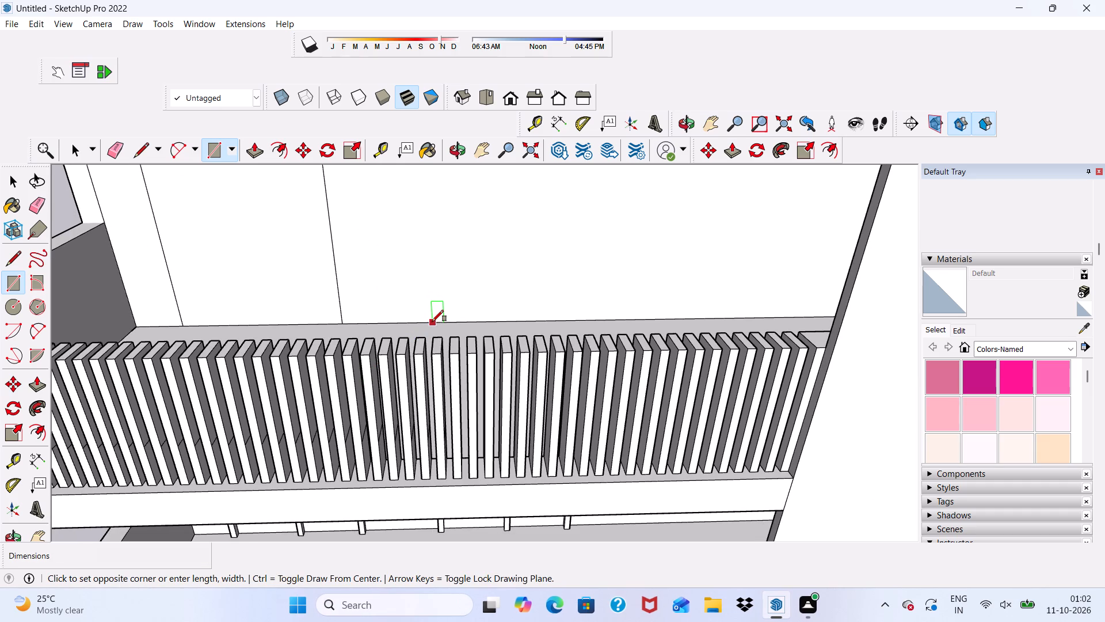
text(6',7')
key(Return)
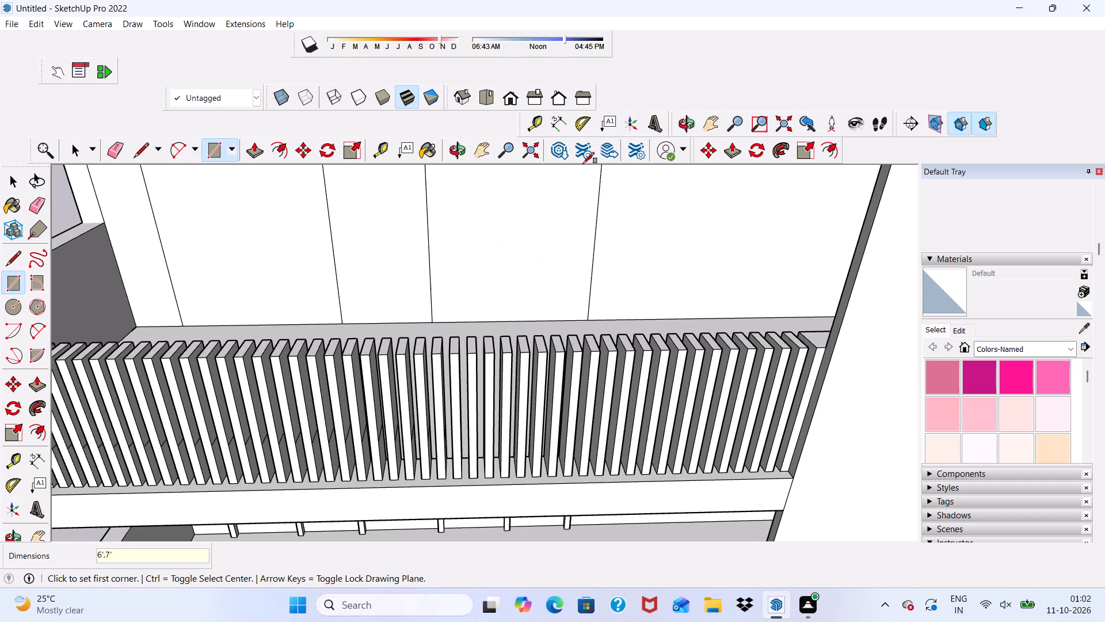
scroll(405, 293, down, 7)
key(space)
Offset the outline of the rectangle nearer the outer corner 3" inward to form a door frame.
scroll(434, 294, down, 4)
middle_drag(433, 293, 435, 291)
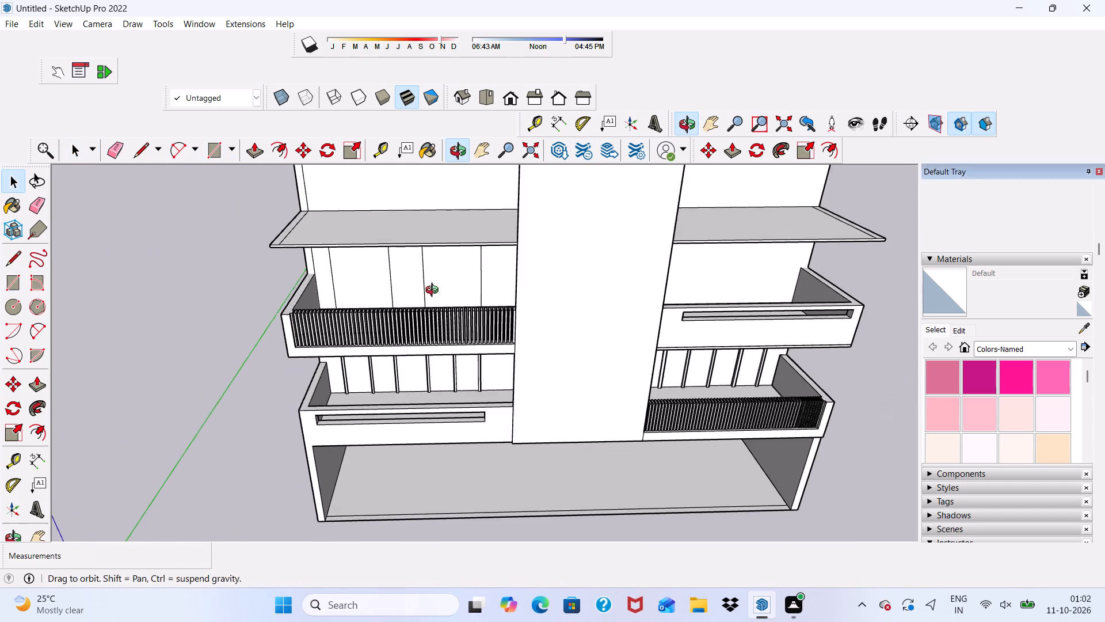
middle_drag(435, 291, 448, 243)
scroll(417, 279, up, 4)
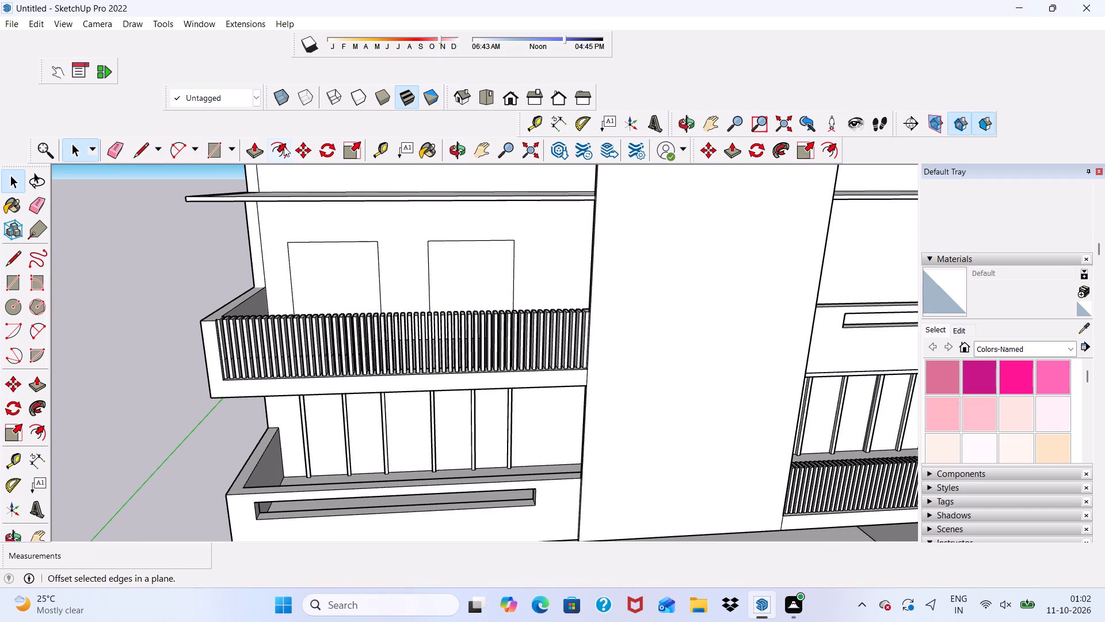
click(284, 146)
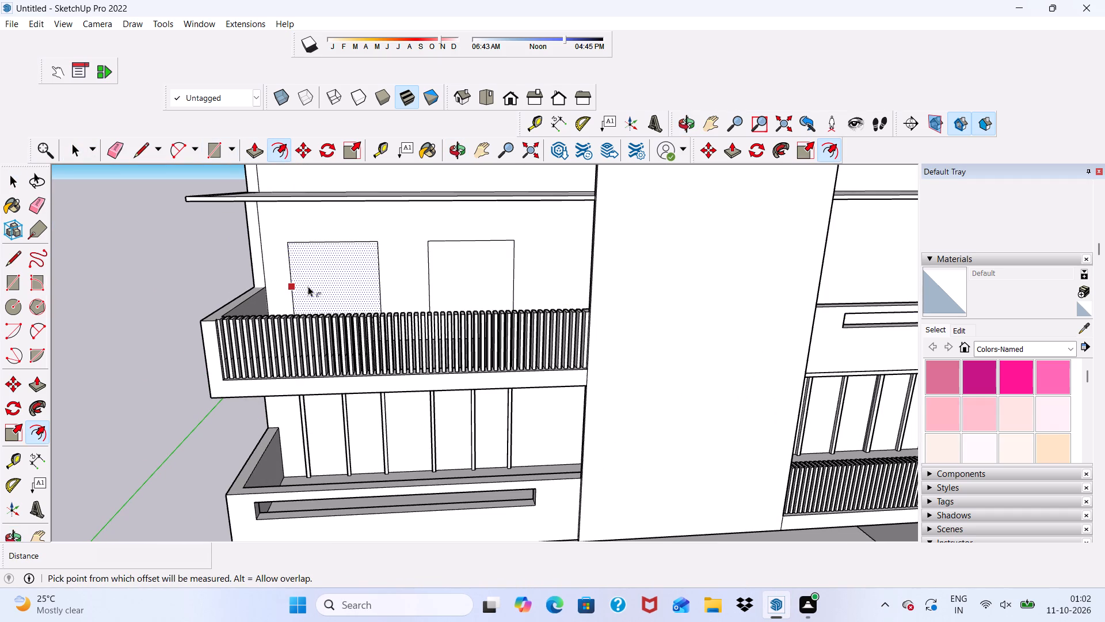
click(308, 286)
text(3")
key(Return)
Offset the outline of the rectangle nearer the central wall 3" inward to form its door frame.
scroll(306, 282, up, 1)
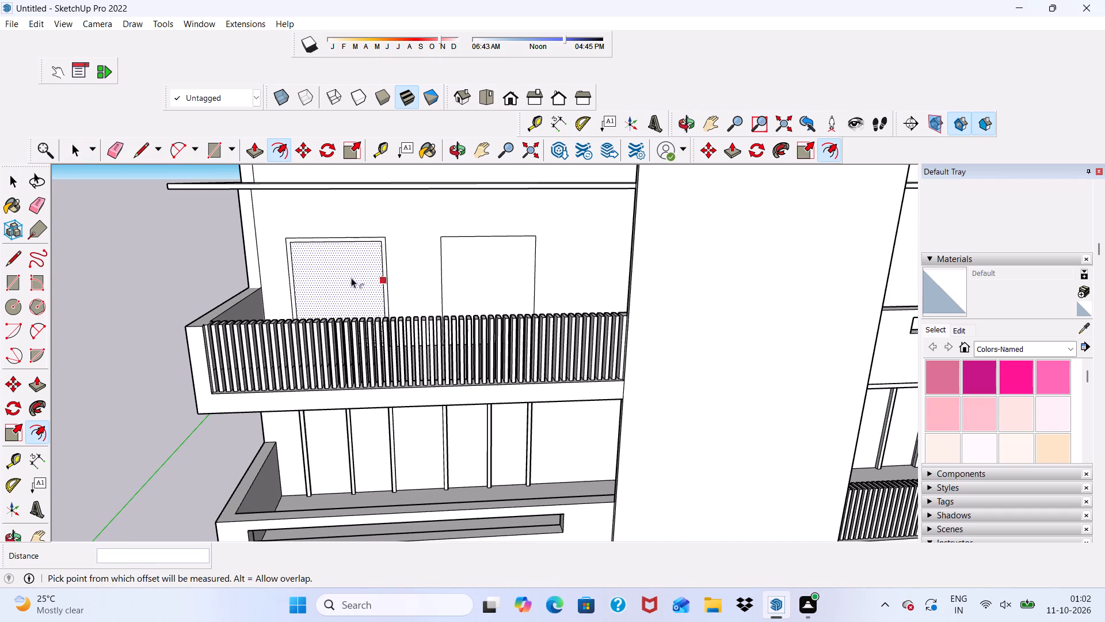
click(450, 286)
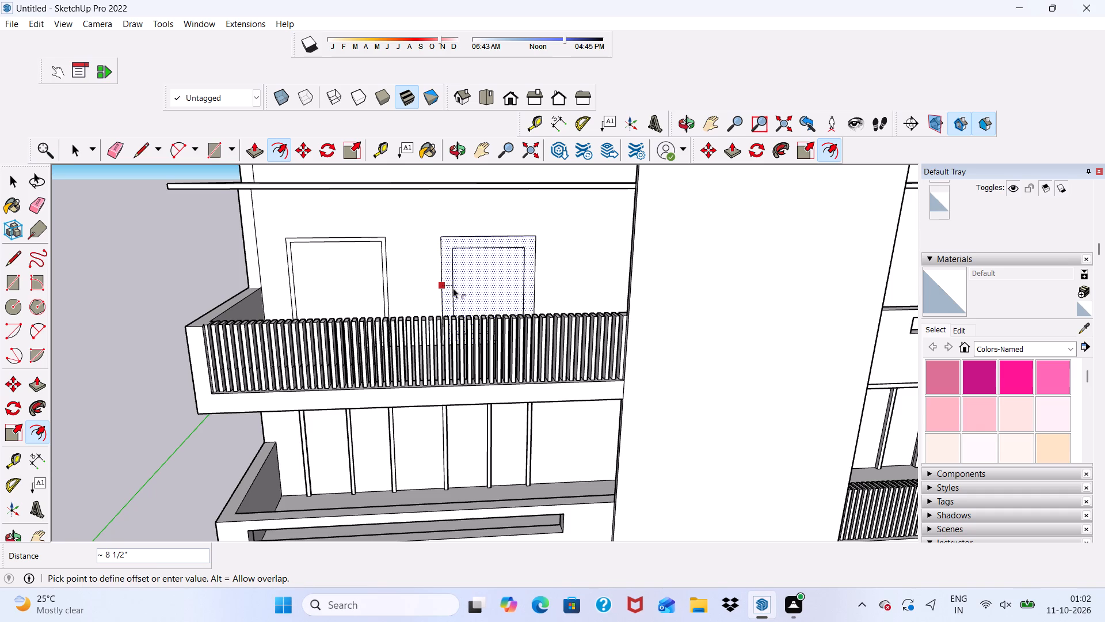
text(3")
key(Return)
key(space)
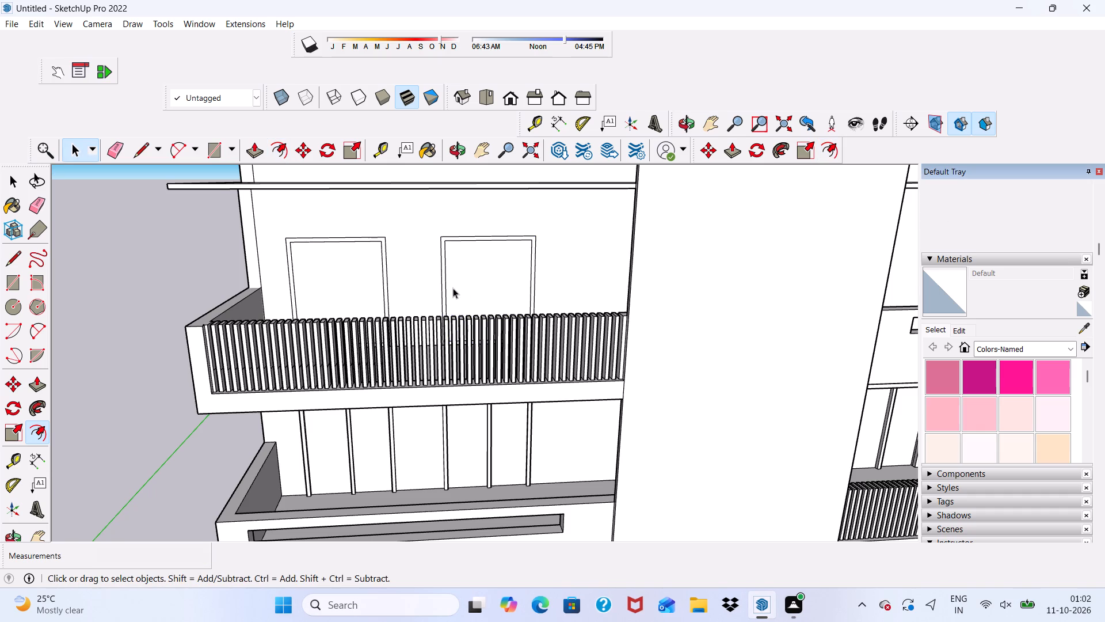
Draw a mid-door mullion rectangle, about 2 9/16" by 6' 6", between the inner top and bottom frame edges of the outer-corner door.
click(214, 147)
scroll(331, 239, up, 4)
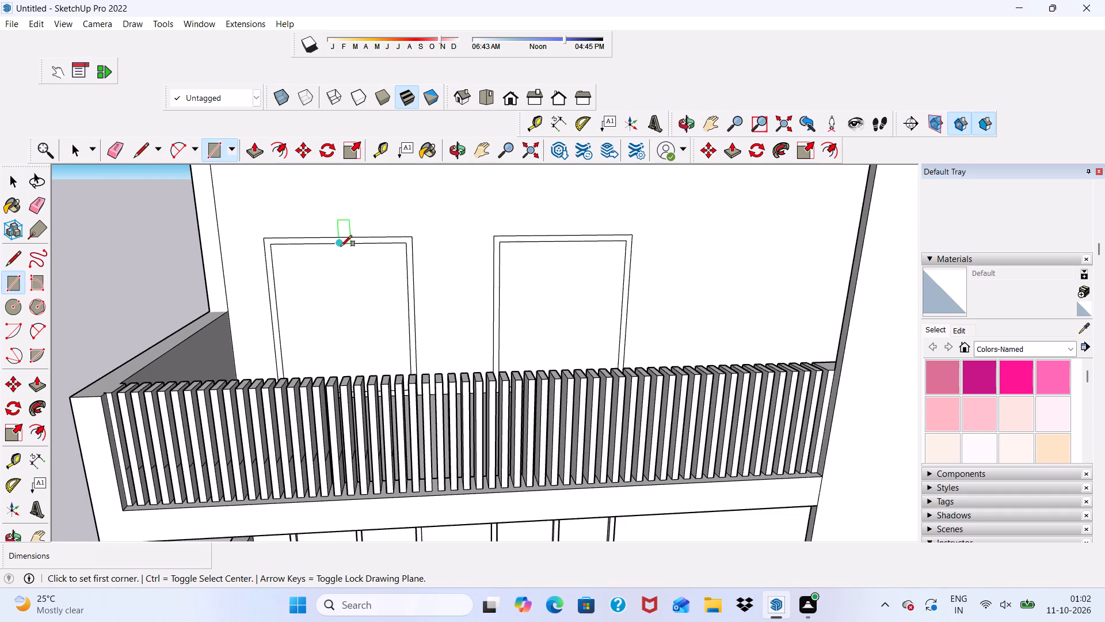
click(339, 245)
scroll(331, 293, down, 5)
middle_drag(330, 284, 329, 409)
scroll(333, 368, up, 8)
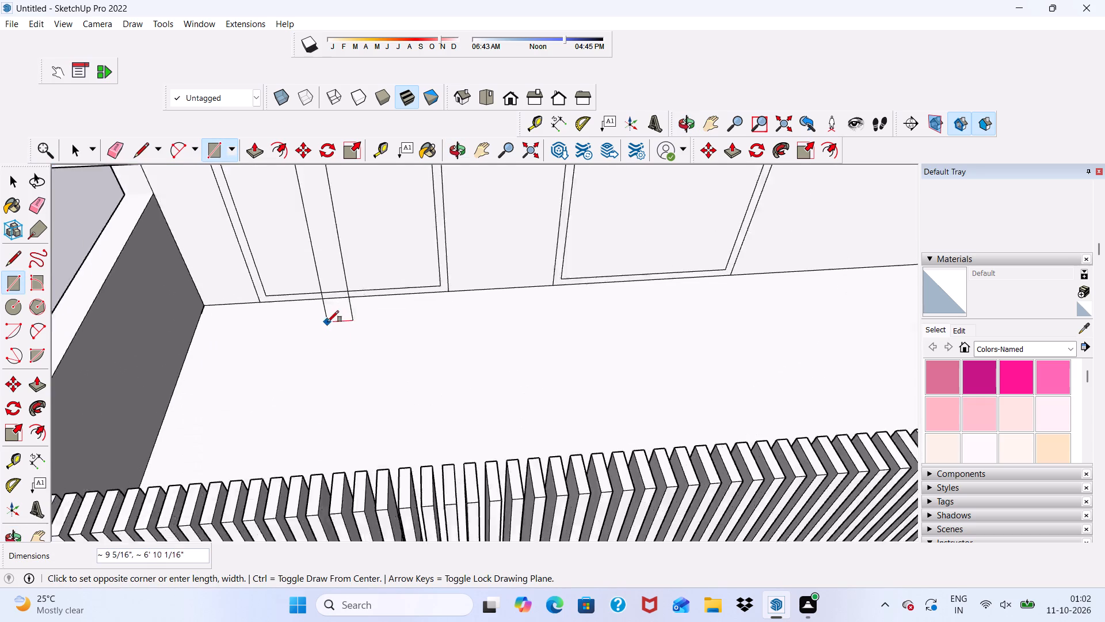
scroll(327, 322, up, 7)
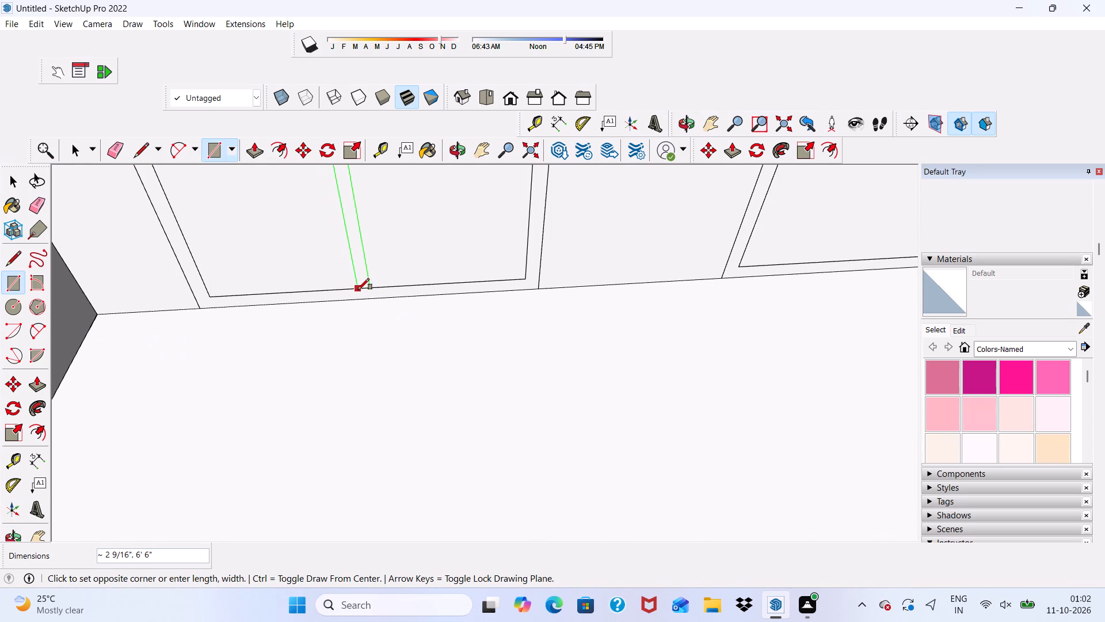
click(358, 290)
Draw a mullion rectangle, about 3 7/16" by 6' 6", between the inner top and bottom frame edges of the door nearer the central wall.
scroll(165, 351, down, 12)
middle_drag(447, 348, 397, 257)
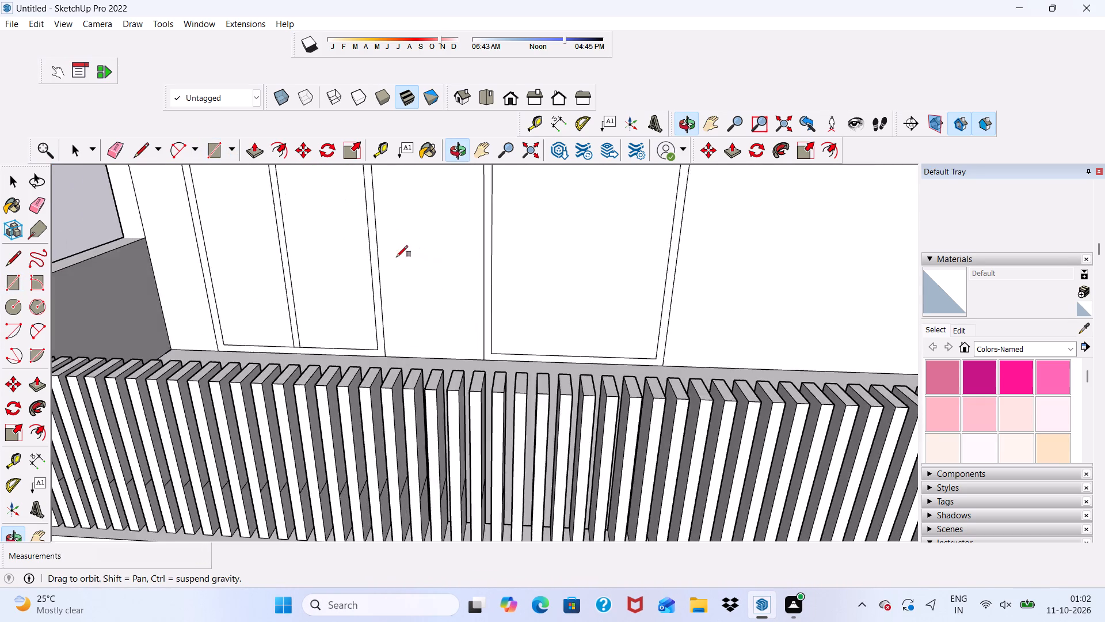
middle_drag(397, 257, 398, 256)
scroll(603, 195, up, 4)
scroll(611, 207, down, 9)
scroll(579, 221, up, 6)
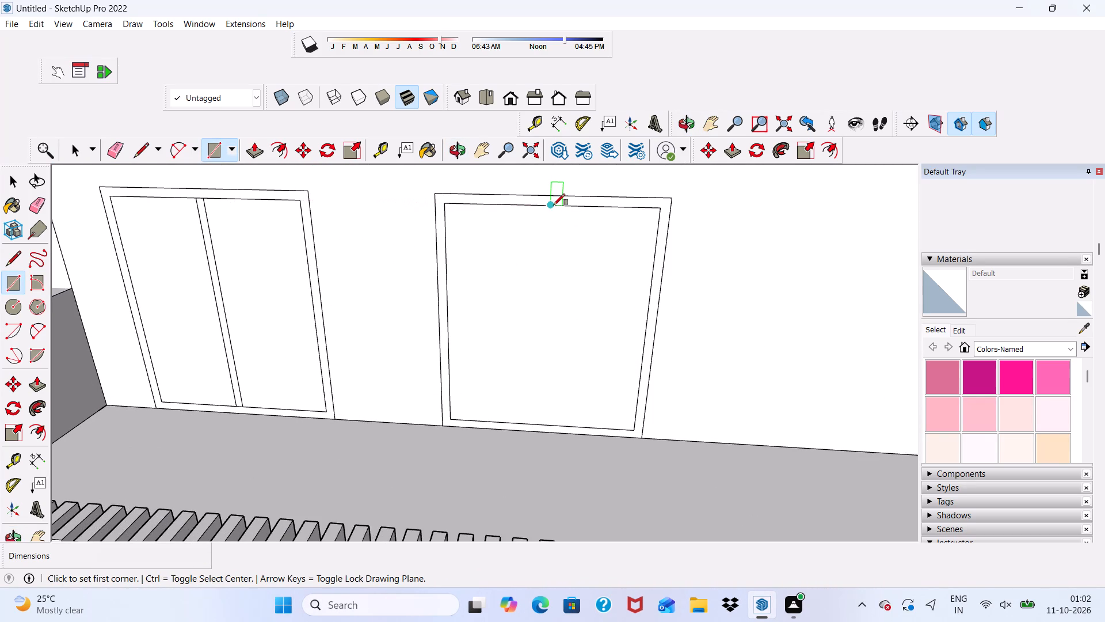
click(551, 205)
scroll(552, 232, down, 4)
scroll(571, 310, down, 1)
middle_drag(571, 310, 559, 365)
scroll(556, 358, up, 5)
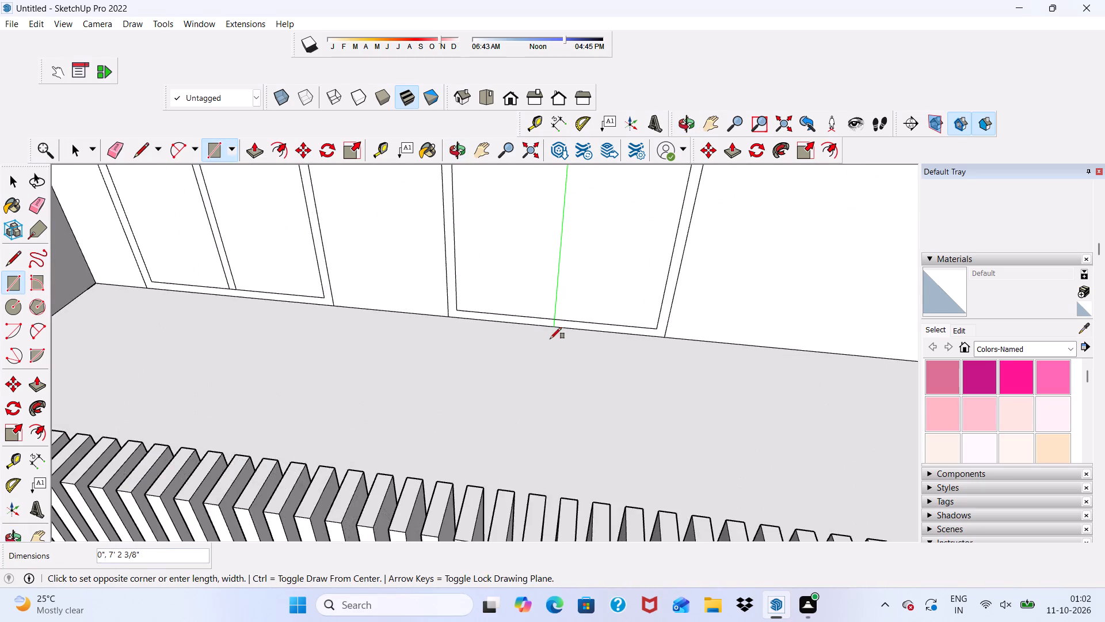
scroll(555, 324, up, 3)
click(569, 319)
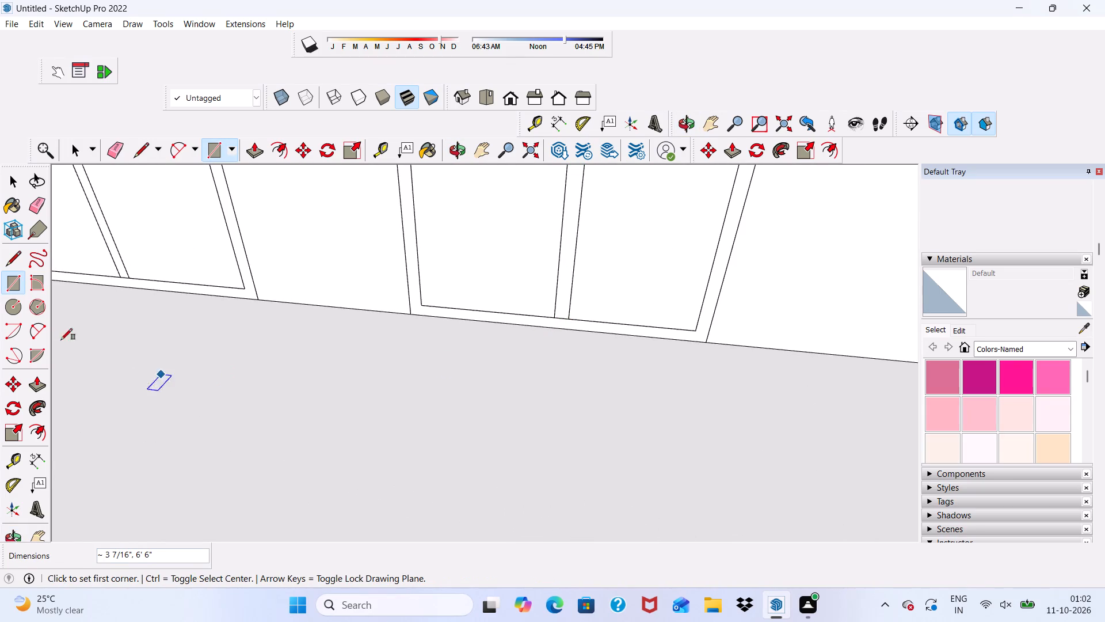
drag(18, 278, 71, 215)
key(space)
On the door nearer the central wall, draw a 3" line from the frame's inner bottom corner on the outer-corner side to the floor.
click(141, 153)
scroll(438, 313, up, 2)
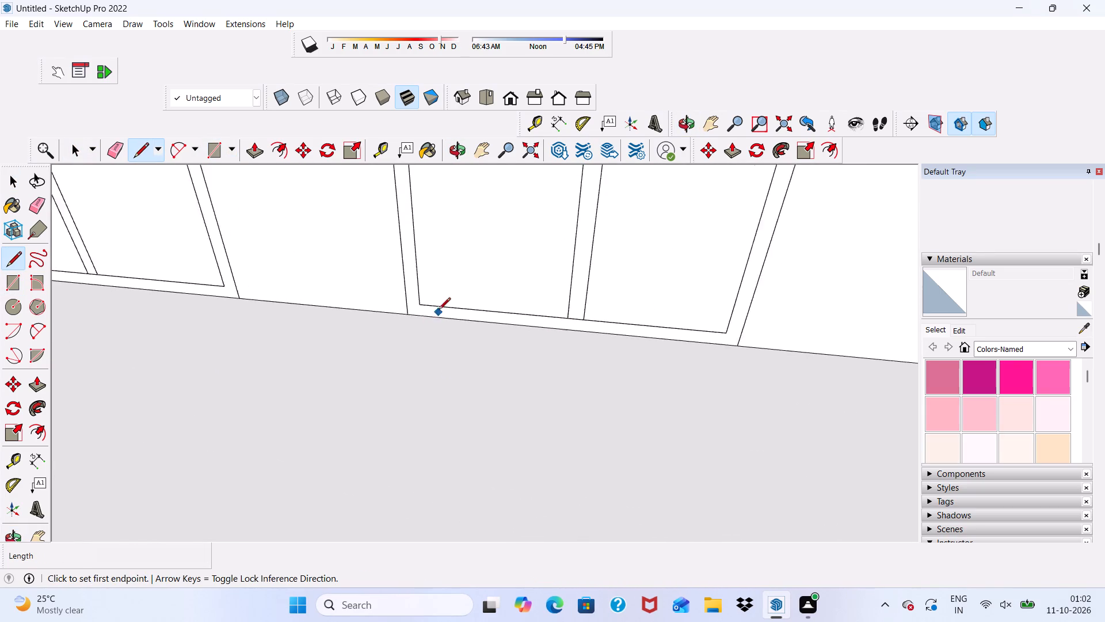
scroll(439, 310, up, 2)
click(416, 300)
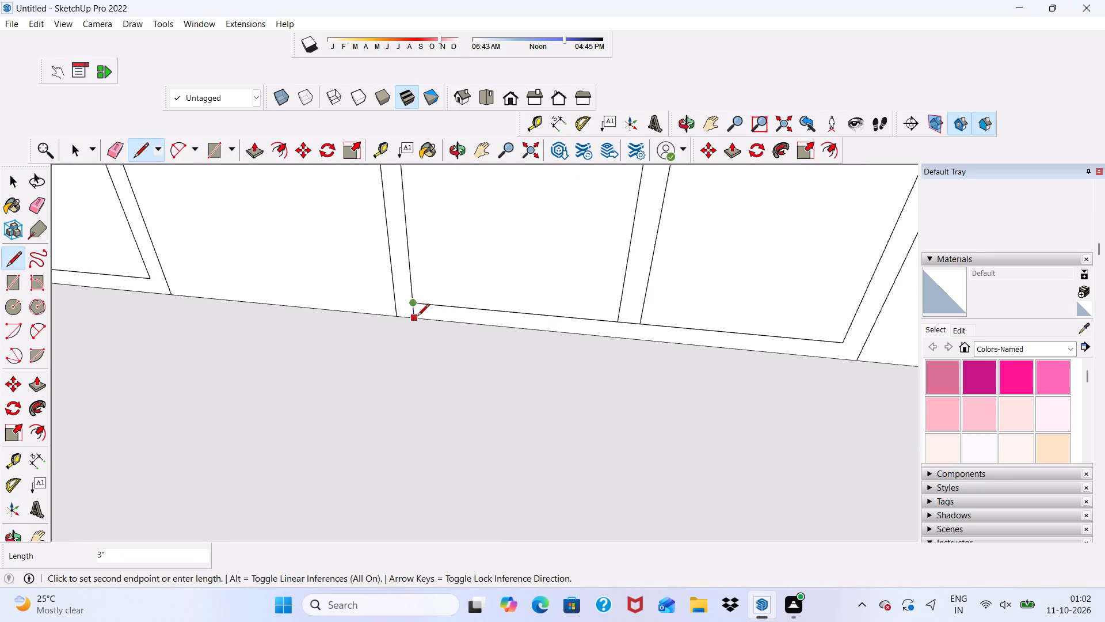
click(417, 317)
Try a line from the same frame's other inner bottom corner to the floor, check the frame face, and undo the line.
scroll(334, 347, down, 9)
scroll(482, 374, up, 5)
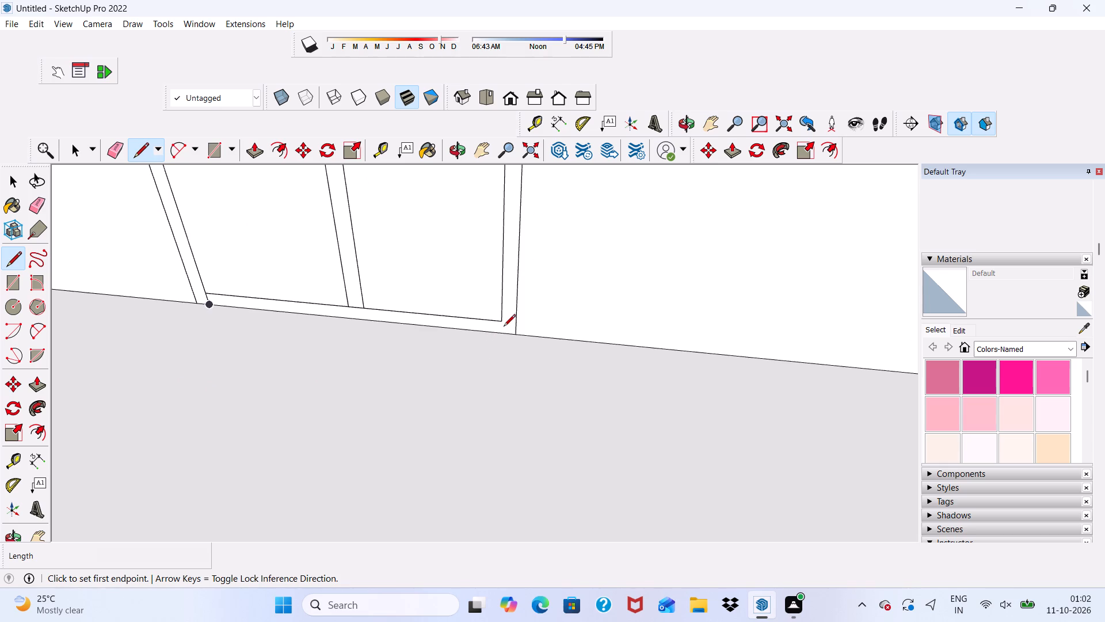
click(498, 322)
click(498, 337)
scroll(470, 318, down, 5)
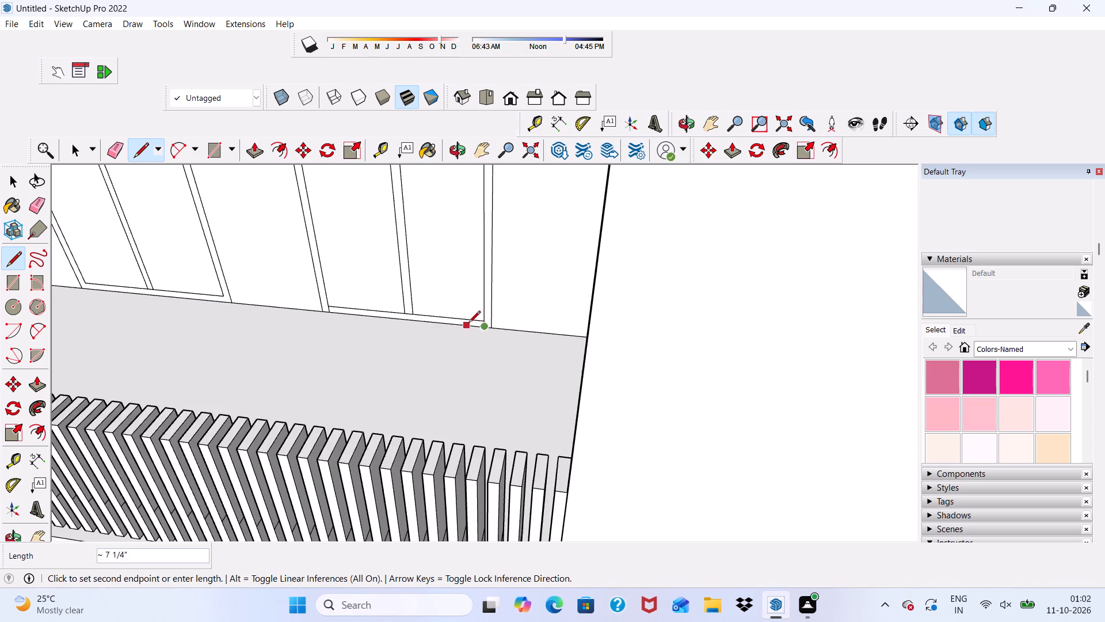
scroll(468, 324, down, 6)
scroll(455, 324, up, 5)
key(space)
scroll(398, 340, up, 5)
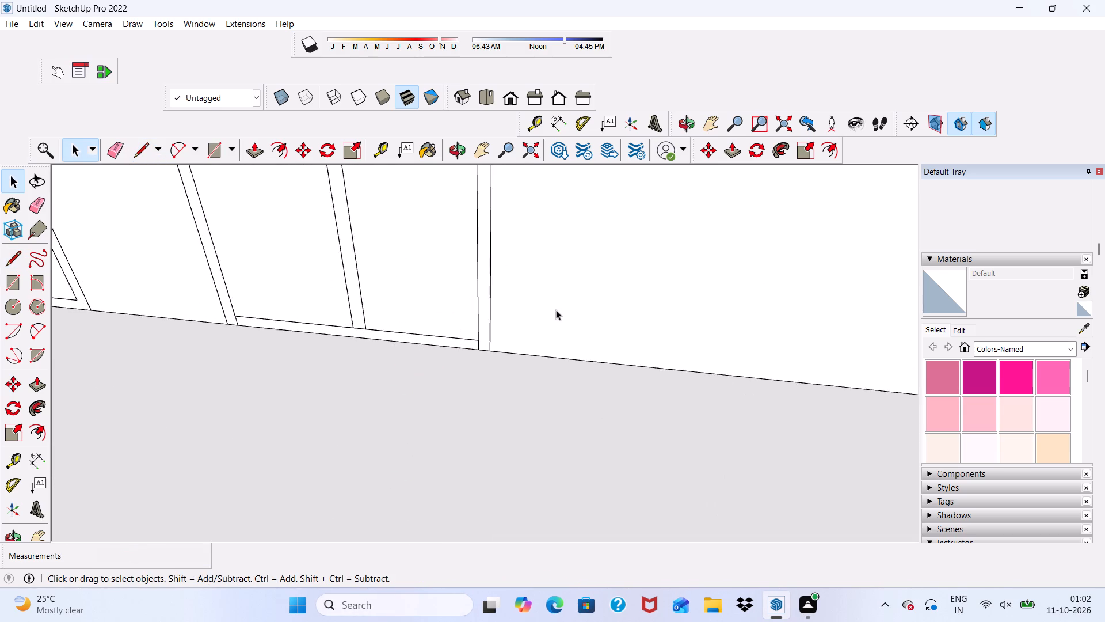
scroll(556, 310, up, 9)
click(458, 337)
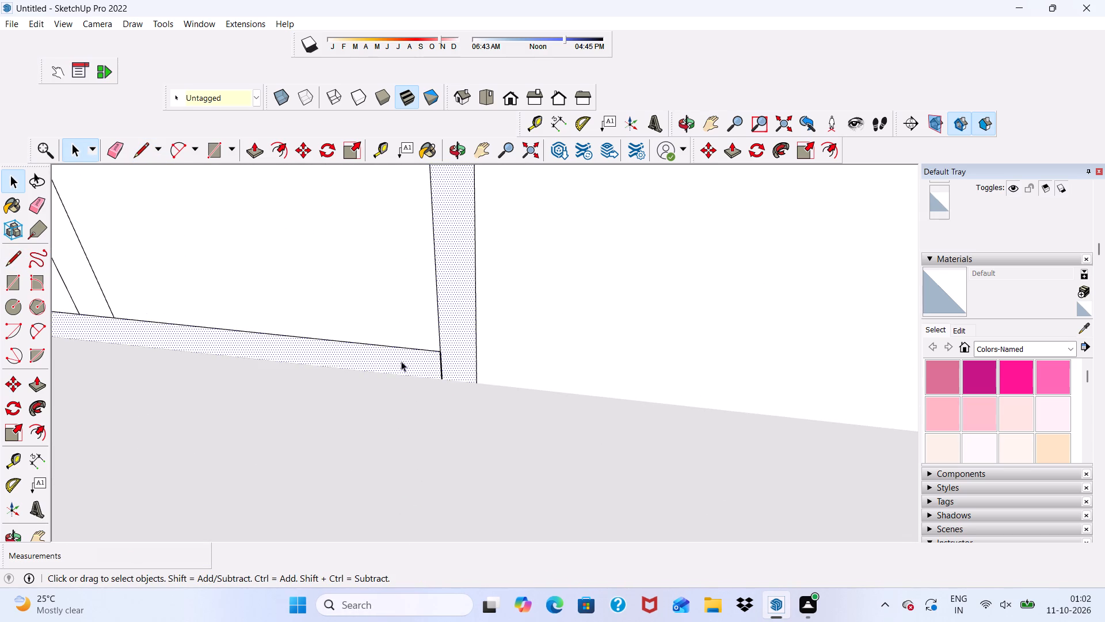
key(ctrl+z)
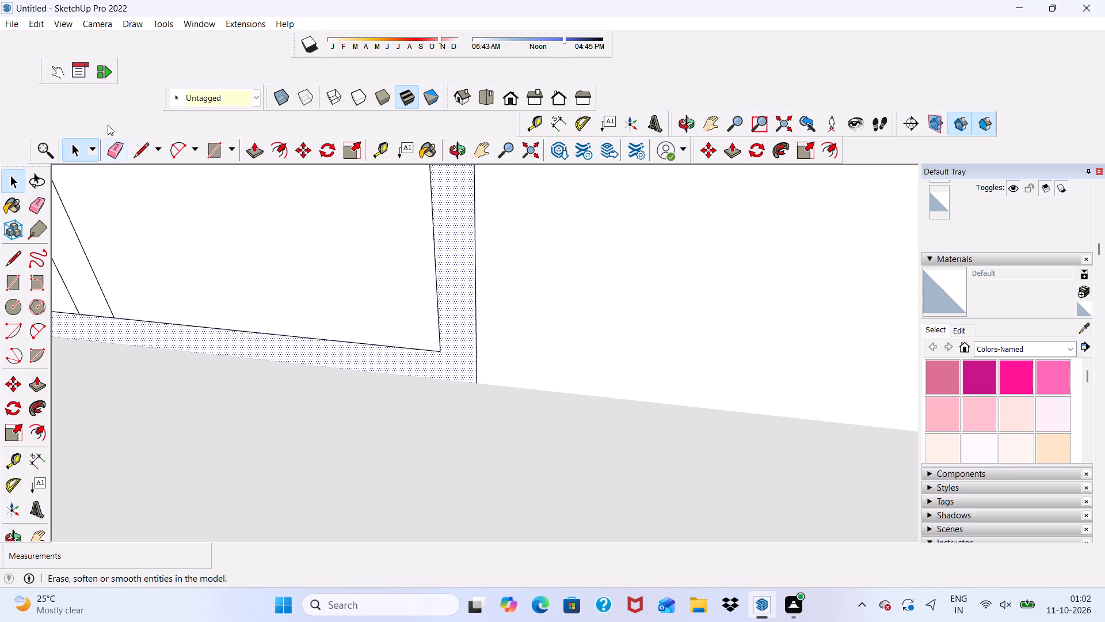
Draw a 3" line from that frame's inner bottom corner on the central-wall side down to the floor edge.
click(139, 149)
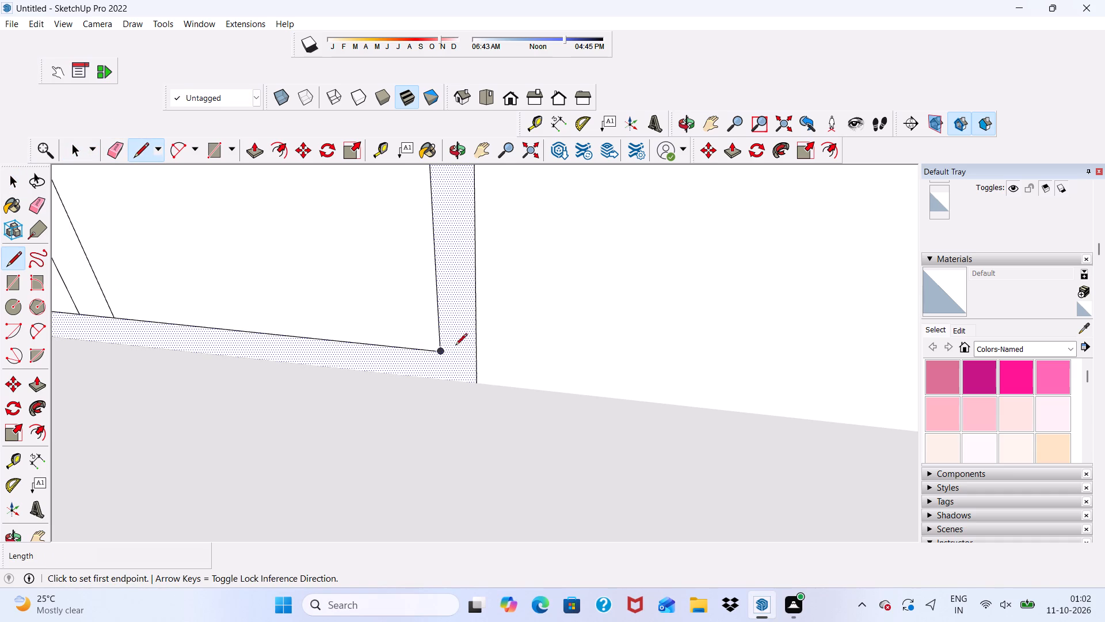
click(437, 354)
click(440, 378)
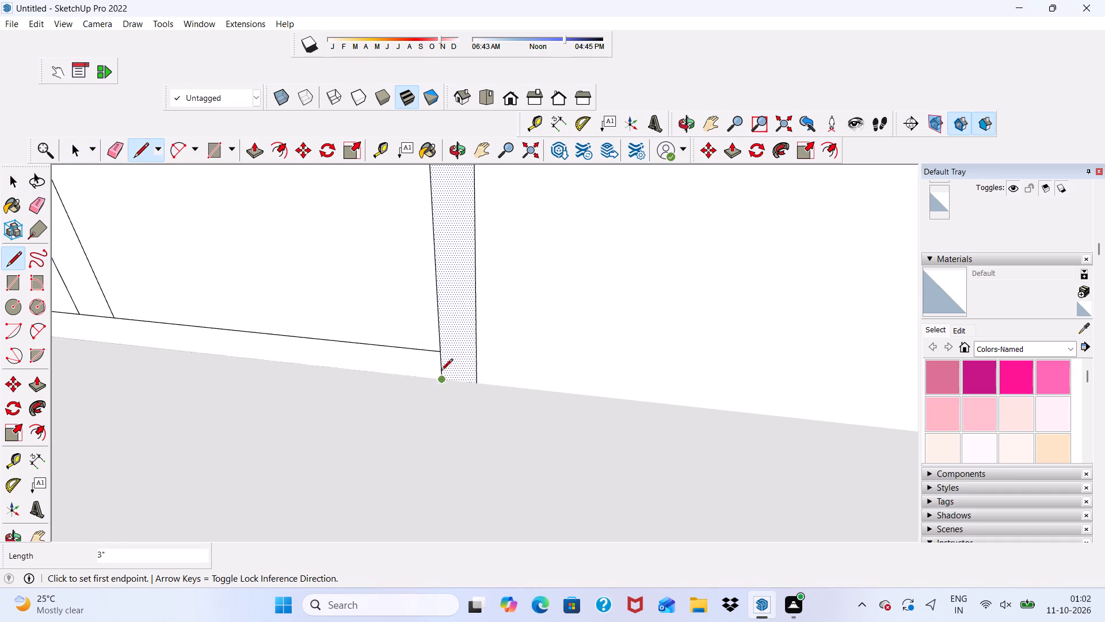
scroll(430, 323, down, 3)
key(space)
scroll(439, 331, down, 14)
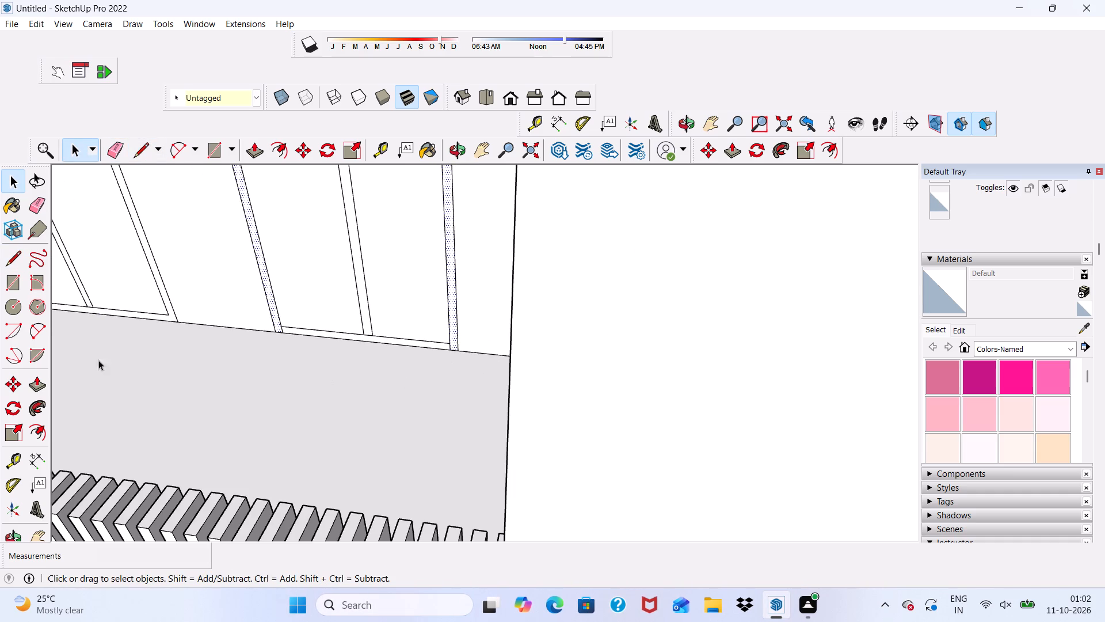
Draw 3" lines from both inner bottom corners of the outer-corner door frame down to the floor edge.
scroll(119, 308, up, 5)
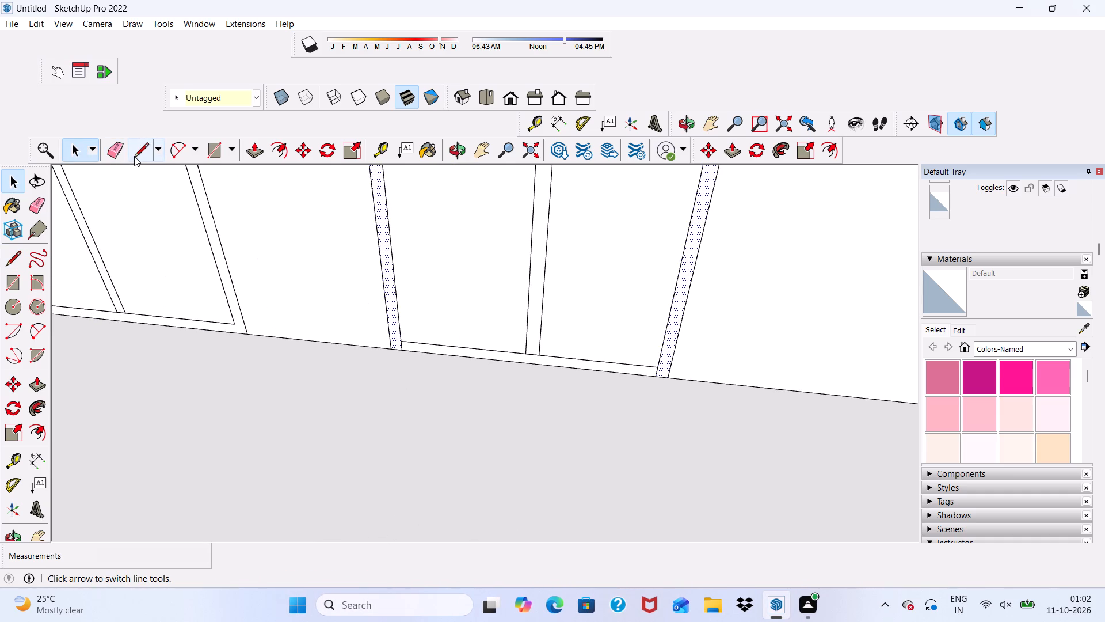
click(134, 156)
scroll(213, 344, up, 9)
click(240, 314)
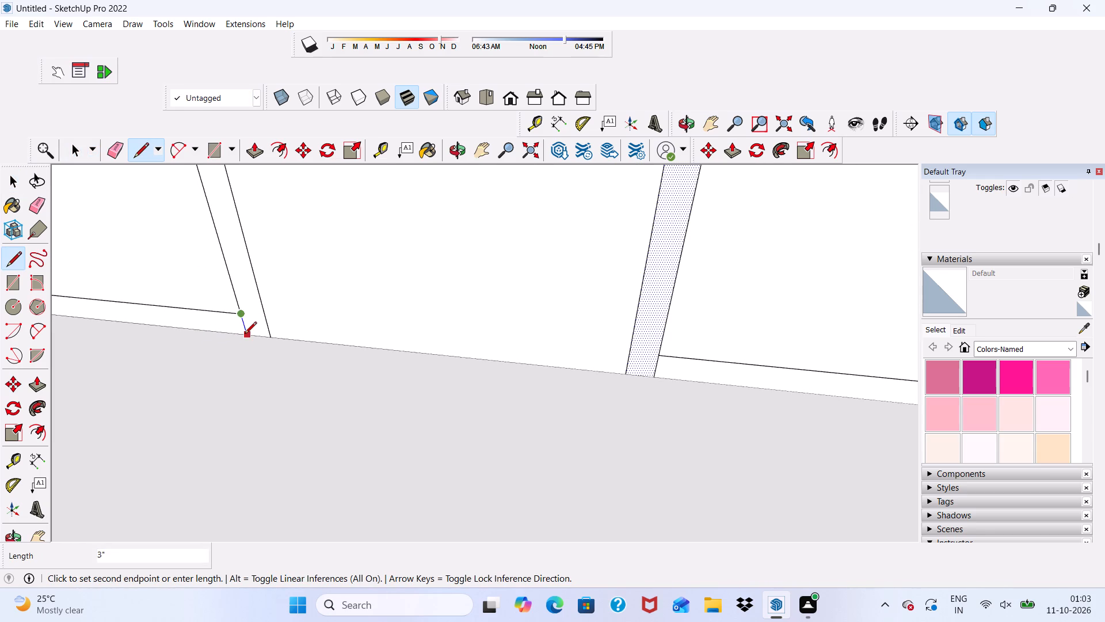
click(247, 336)
scroll(252, 327, down, 11)
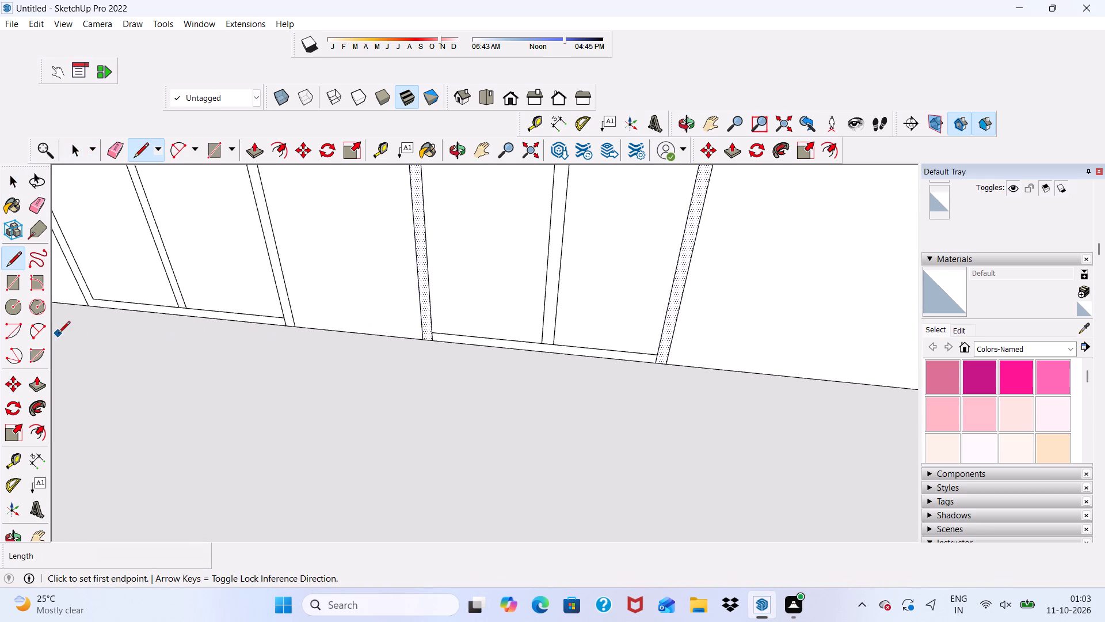
scroll(92, 322, up, 11)
click(99, 281)
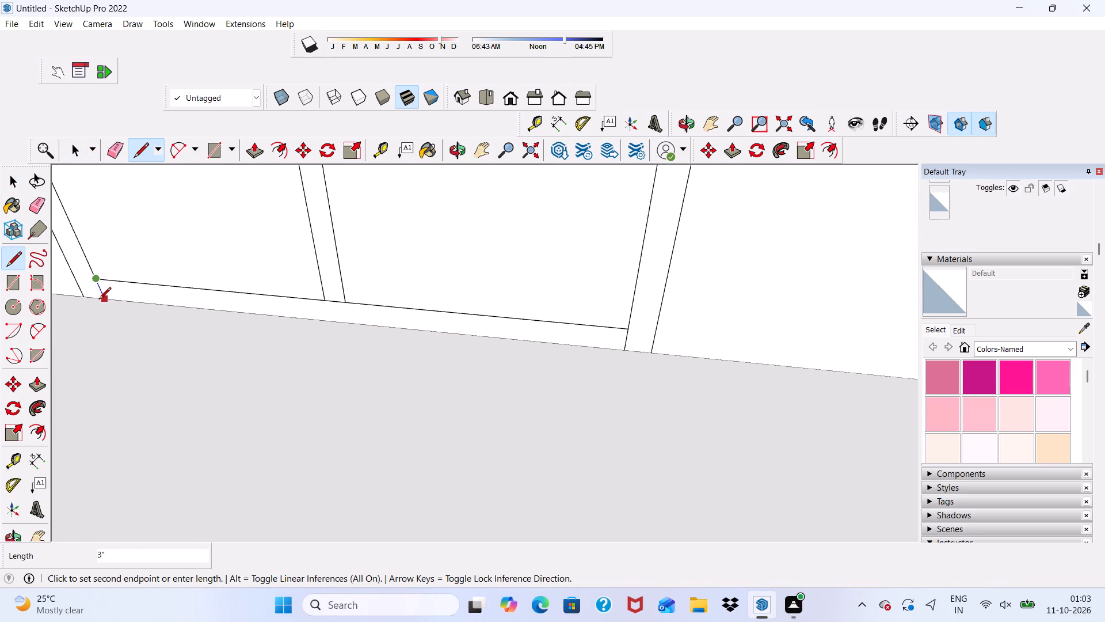
click(100, 302)
Erase the outer-corner door frame's inner bottom edge on both sides of the mullion.
click(111, 151)
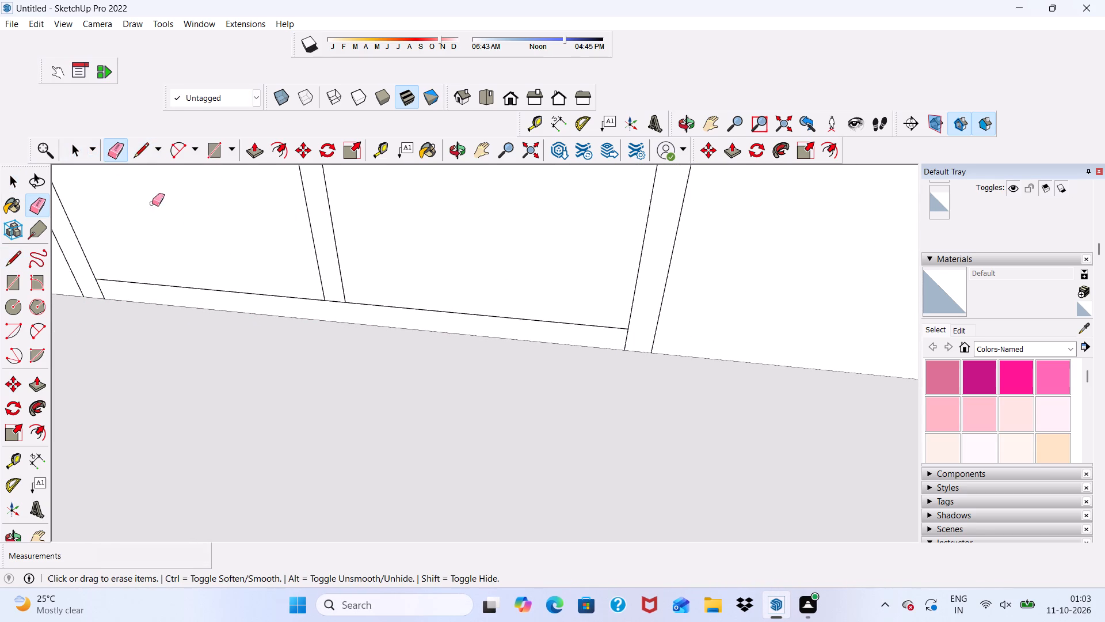
drag(252, 291, 254, 304)
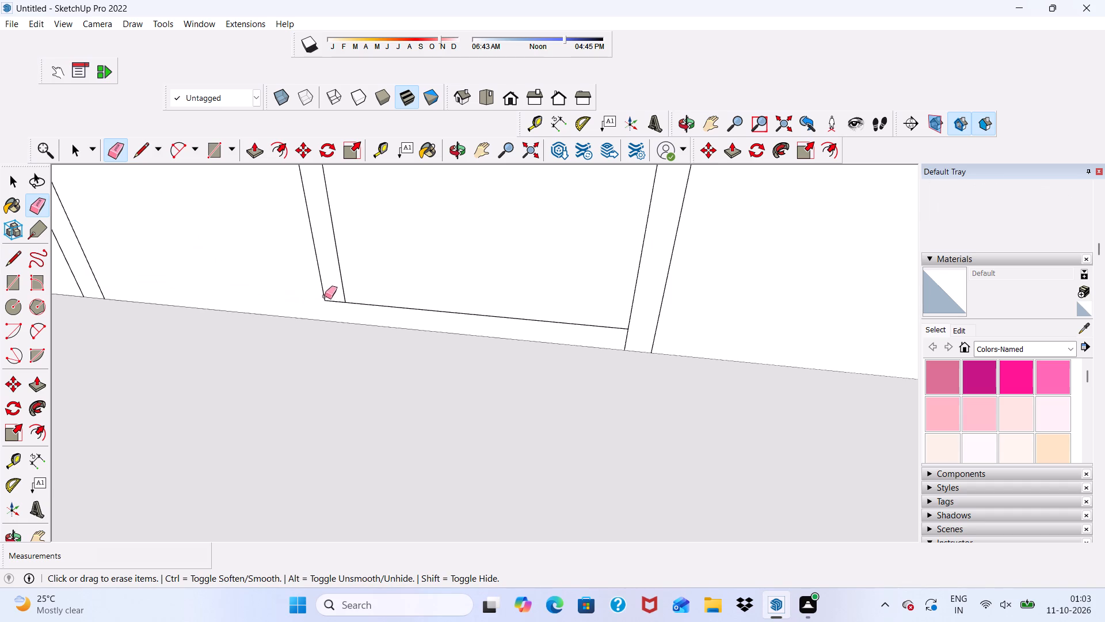
drag(356, 299, 361, 309)
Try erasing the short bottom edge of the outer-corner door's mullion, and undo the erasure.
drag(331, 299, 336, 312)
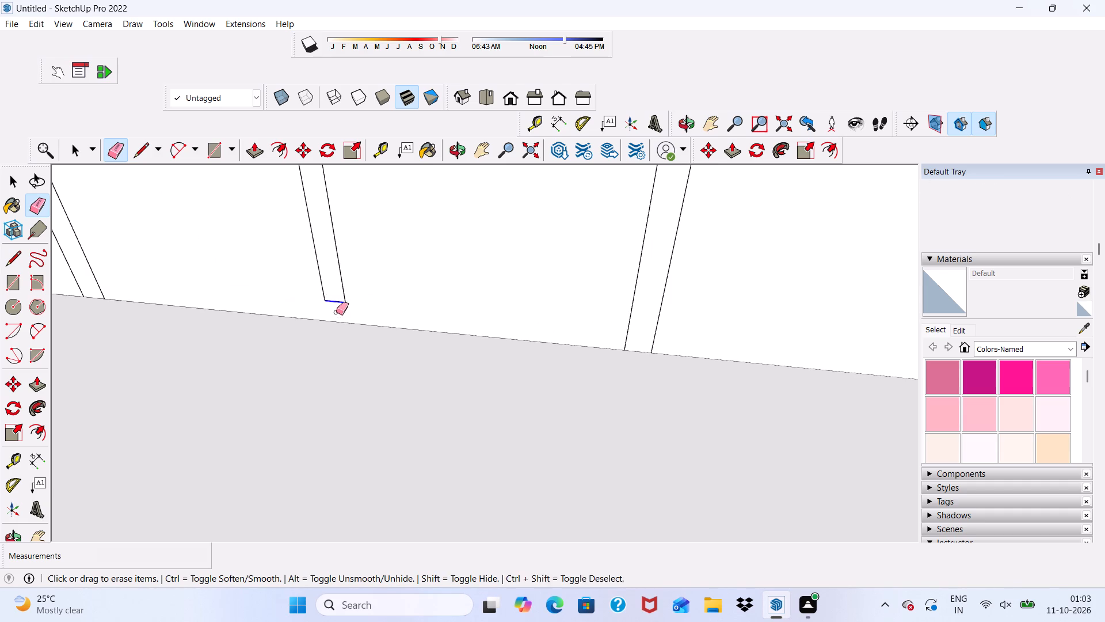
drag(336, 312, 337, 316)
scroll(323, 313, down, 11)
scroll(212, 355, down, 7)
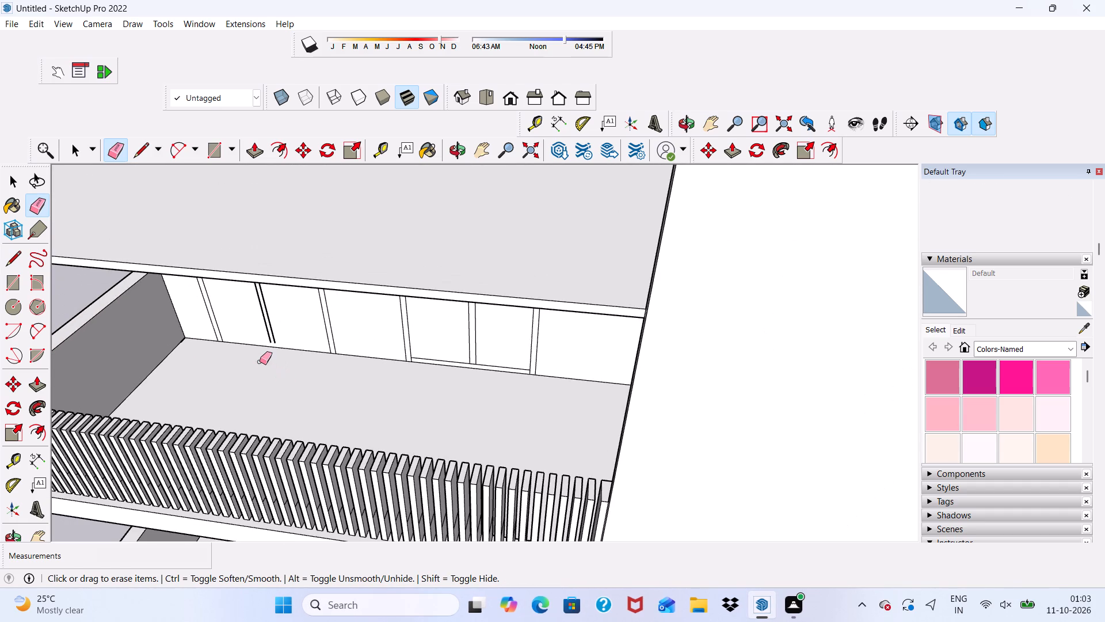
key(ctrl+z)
Erase the inner bottom frame edge on both sides of the mullion on the door nearer the central wall.
scroll(254, 340, up, 3)
key(space)
scroll(255, 340, down, 1)
middle_drag(255, 340, 255, 332)
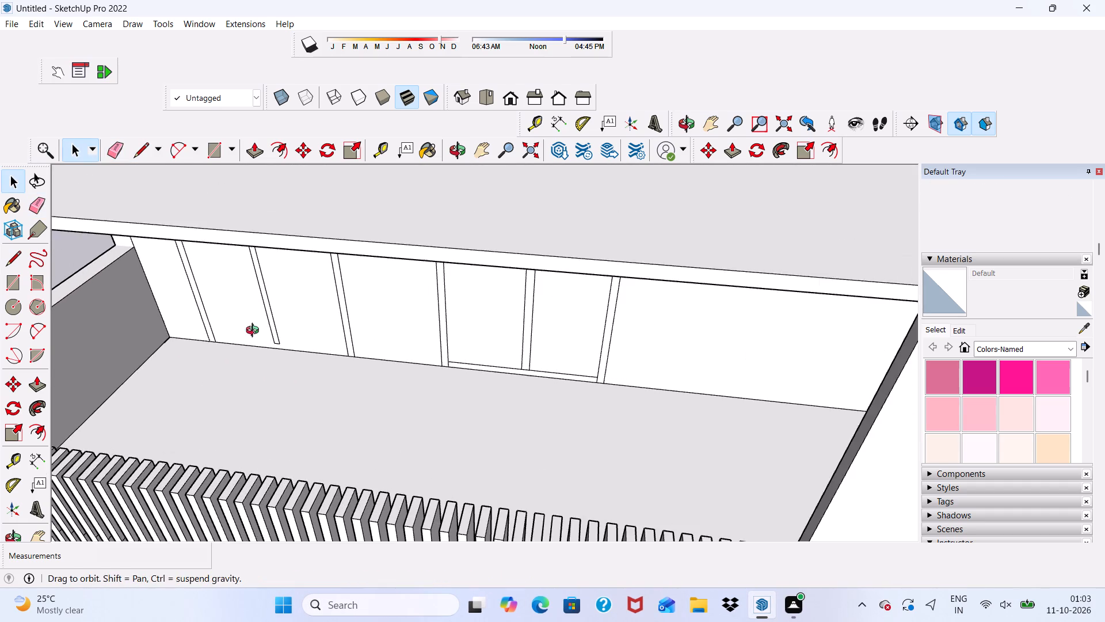
middle_drag(255, 332, 254, 294)
scroll(442, 373, up, 3)
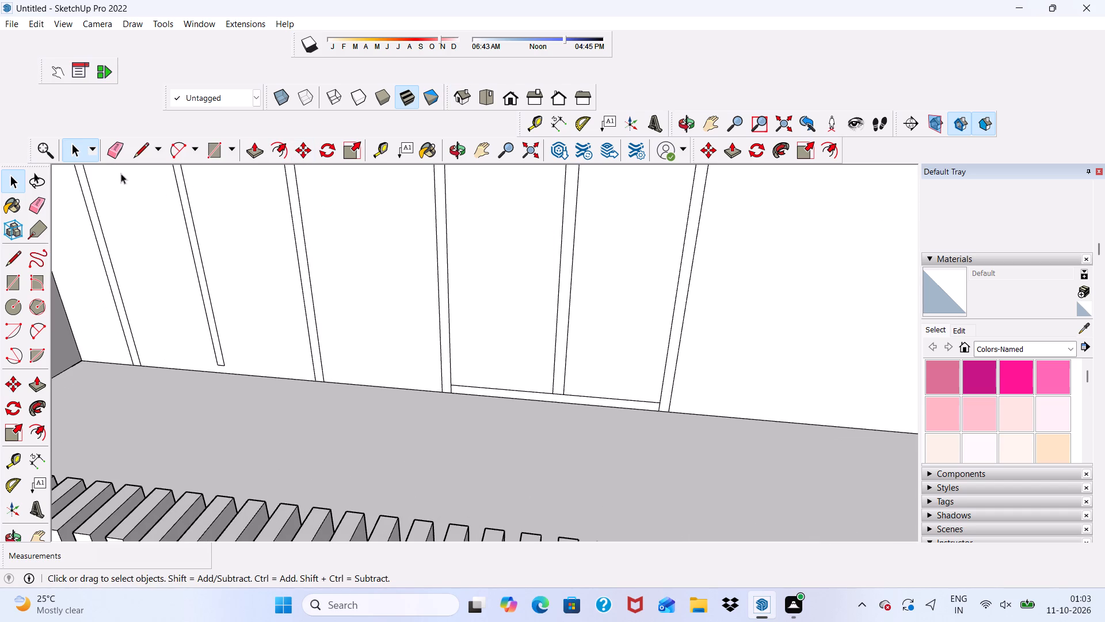
drag(113, 148, 120, 152)
click(506, 390)
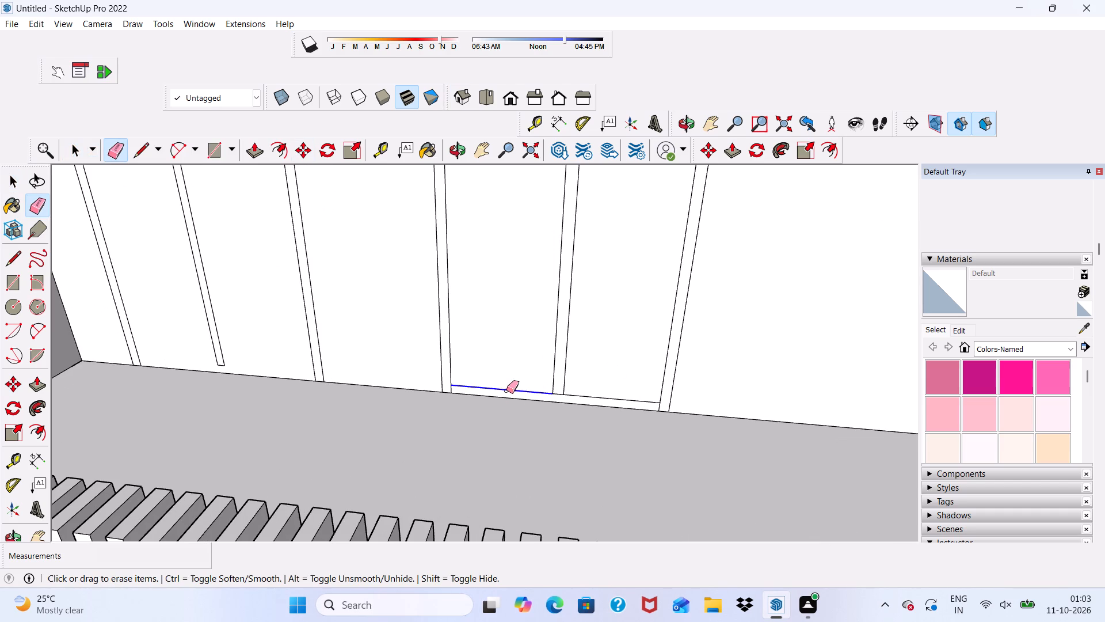
drag(594, 392, 597, 400)
scroll(528, 409, down, 4)
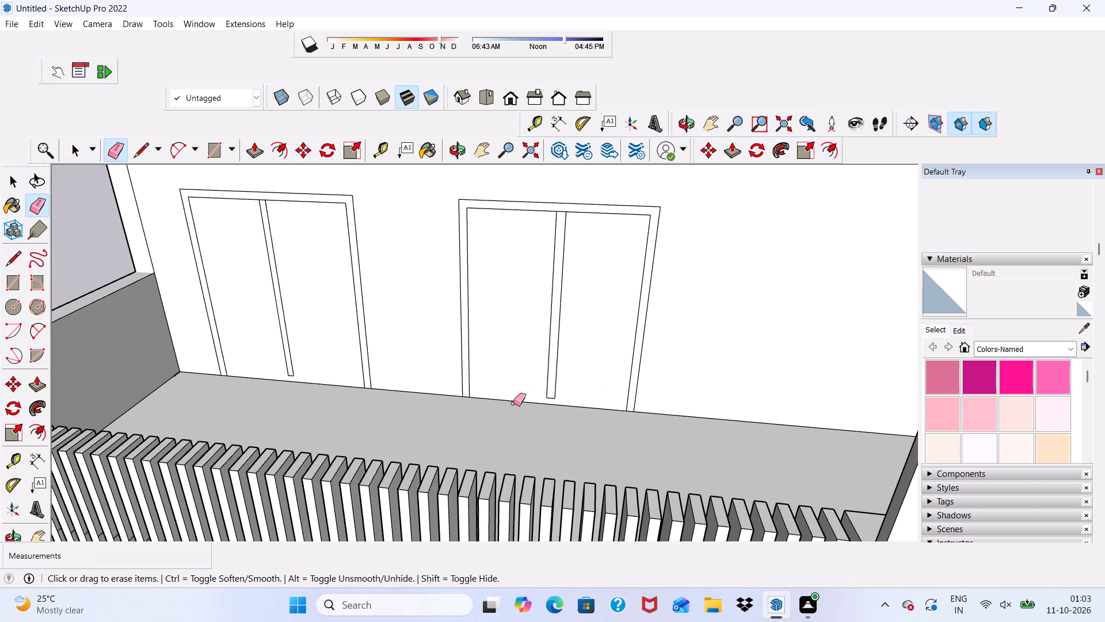
key(space)
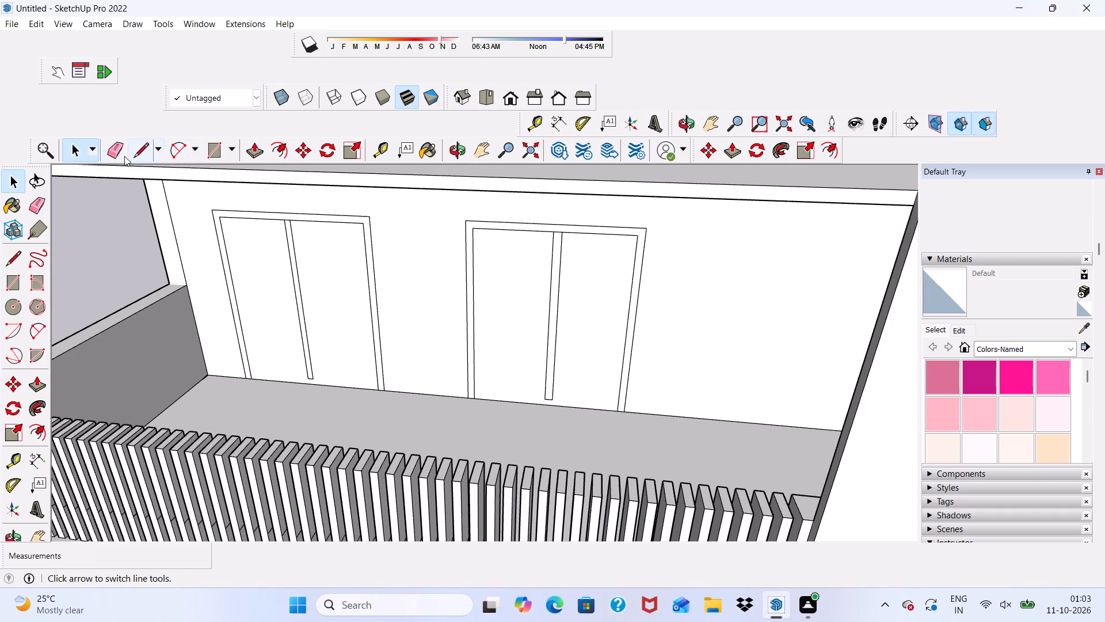
Erase the short edges where the mullions meet the top frame members on both doors.
click(118, 153)
scroll(563, 253, up, 6)
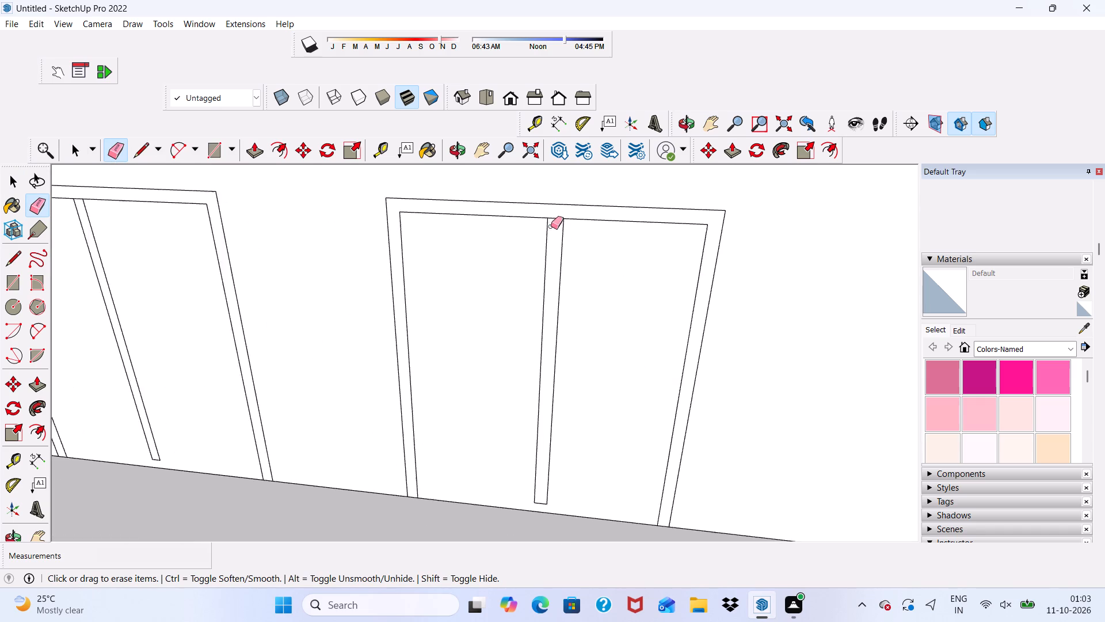
scroll(551, 226, up, 1)
drag(558, 214, 558, 221)
scroll(554, 222, down, 8)
scroll(251, 253, up, 5)
scroll(294, 200, up, 5)
click(287, 210)
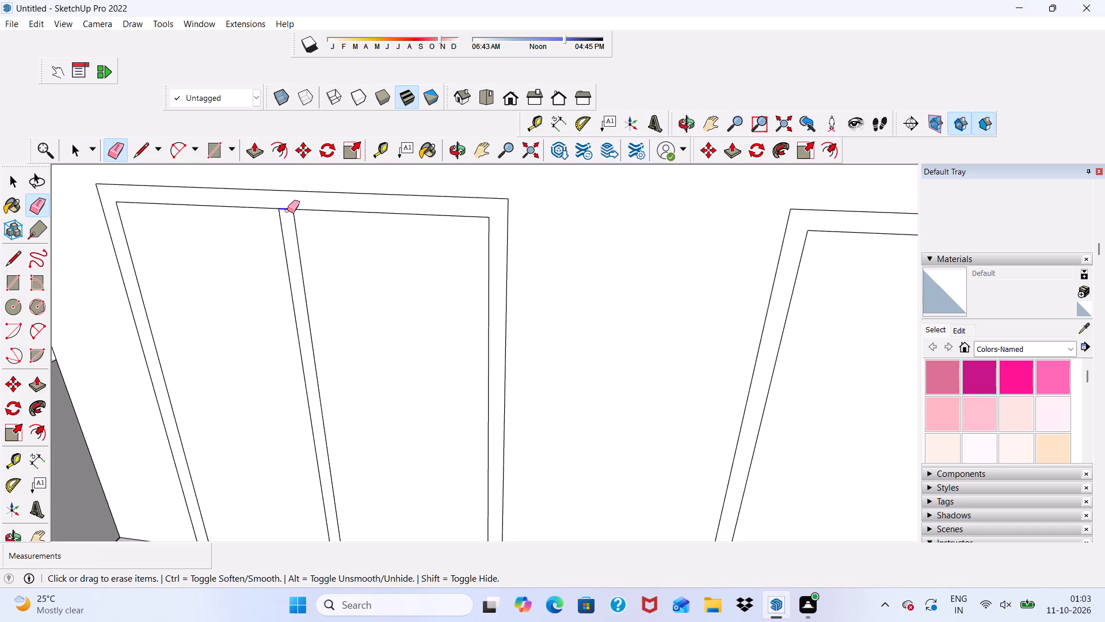
Erase the remaining short edge where the outer-corner door's mullion meets the top frame member.
click(286, 206)
scroll(288, 216, down, 4)
key(space)
Push/Pull the outer-corner door's frame and mullion face 3" outward from the wall.
scroll(300, 241, up, 3)
scroll(255, 193, up, 1)
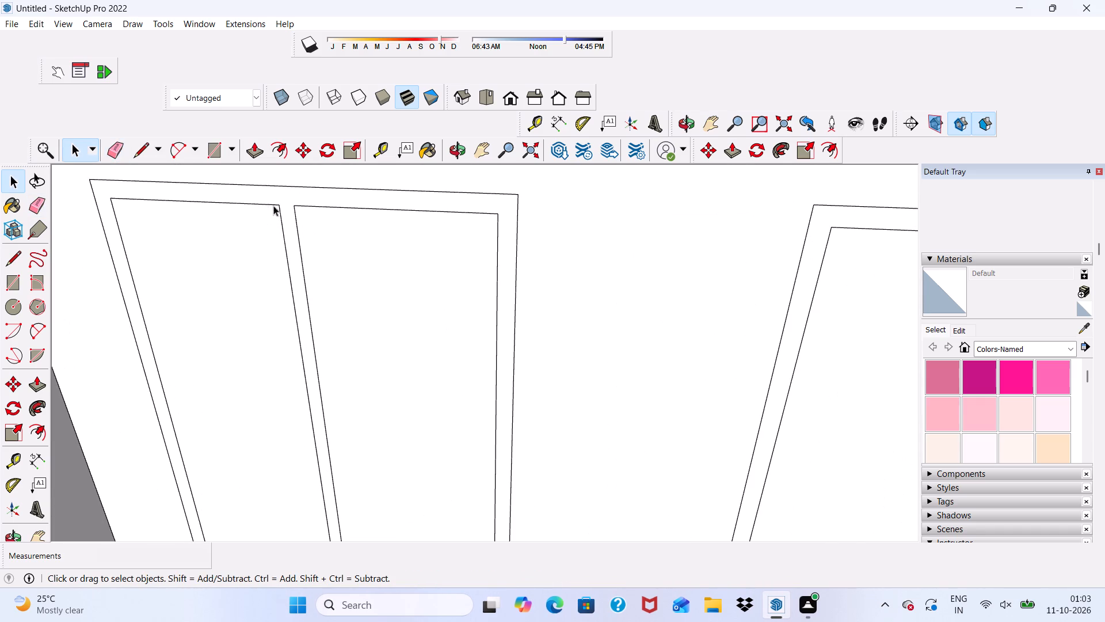
click(283, 206)
click(257, 145)
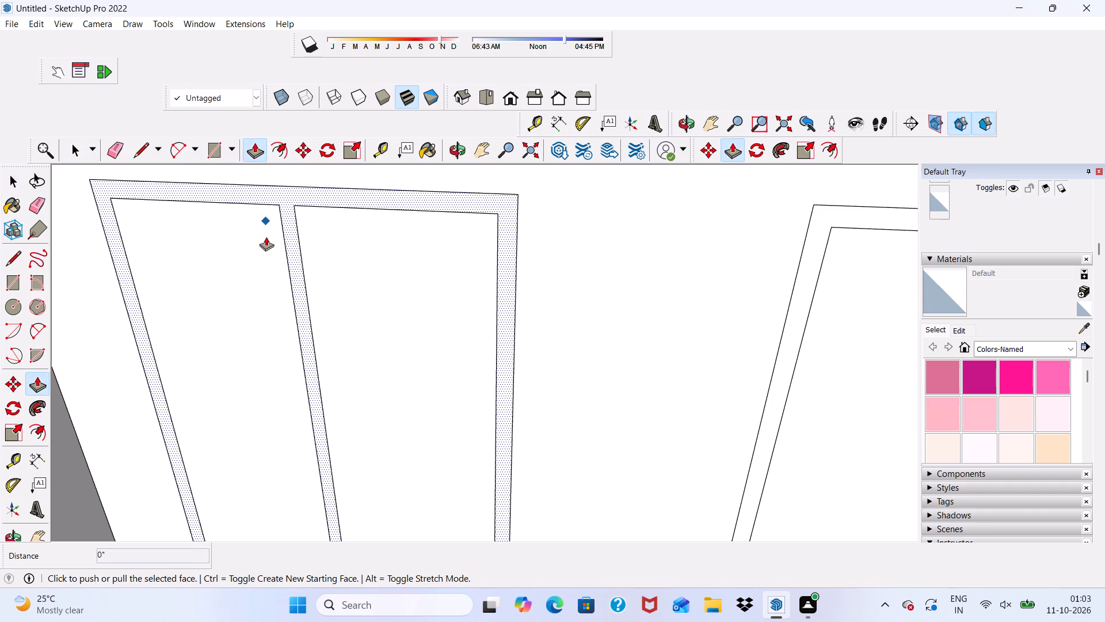
click(289, 195)
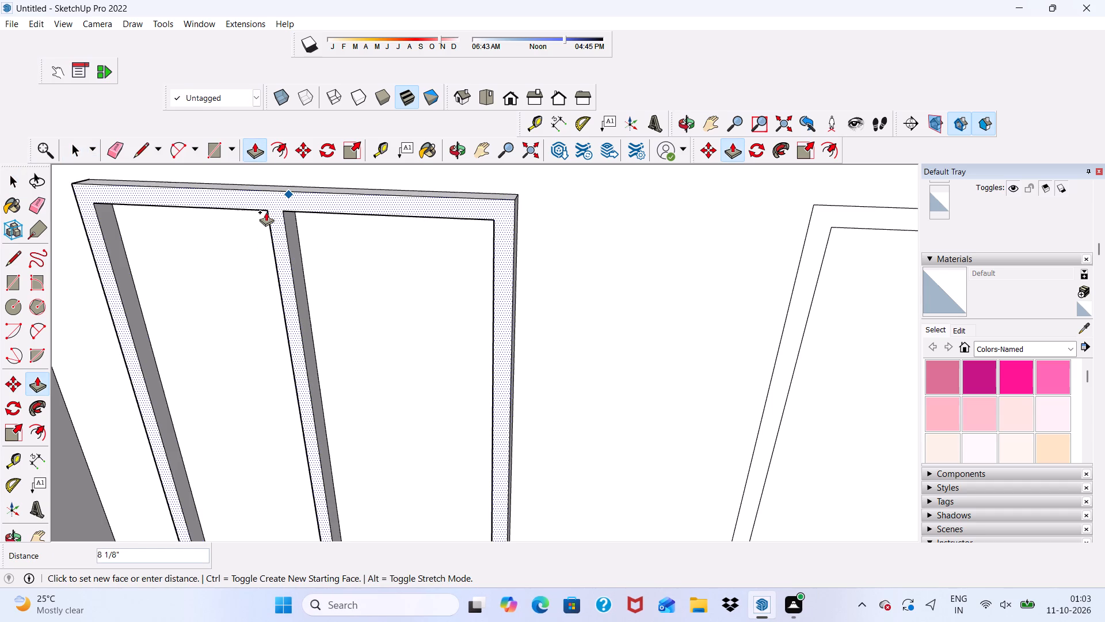
text(3")
key(Return)
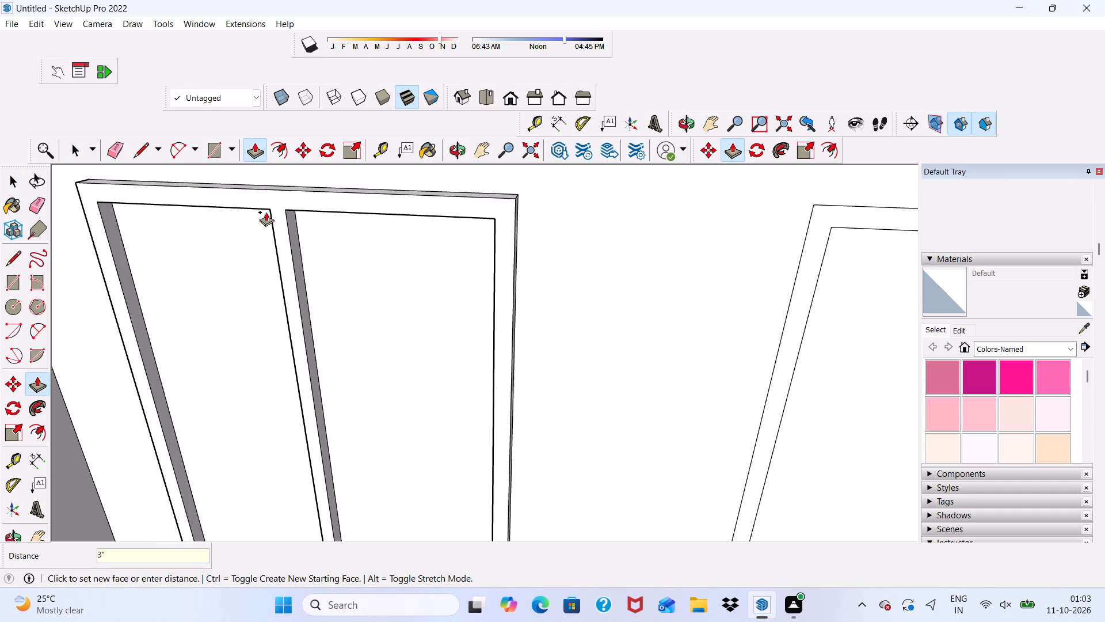
Push/Pull the frame and mullion face of the door nearer the central wall 3" outward.
scroll(261, 200, down, 7)
scroll(694, 229, up, 5)
click(703, 225)
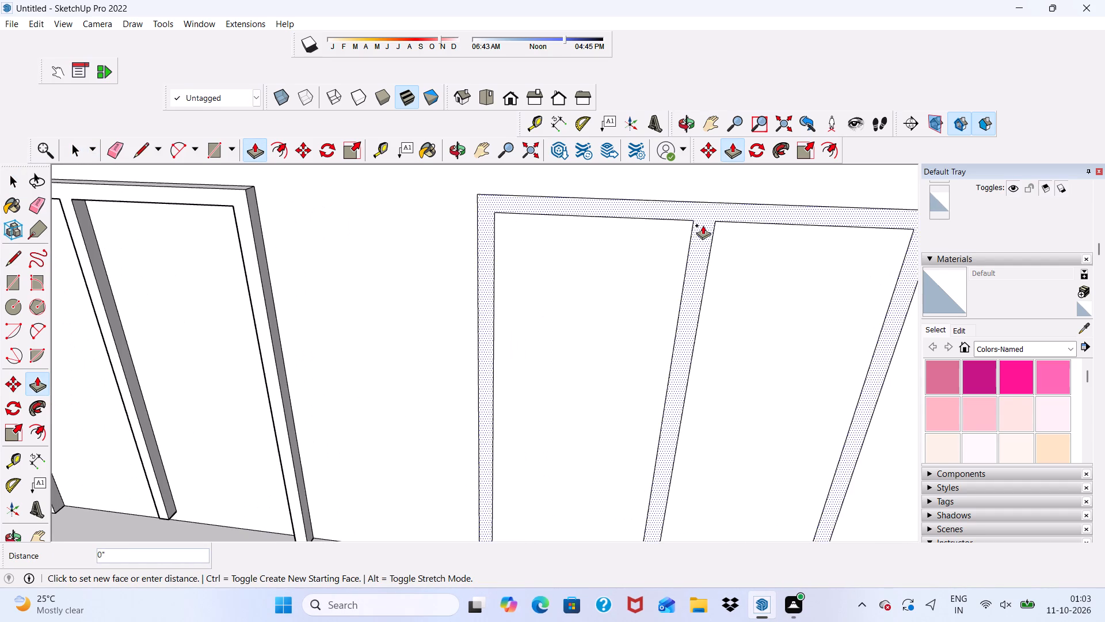
text(3")
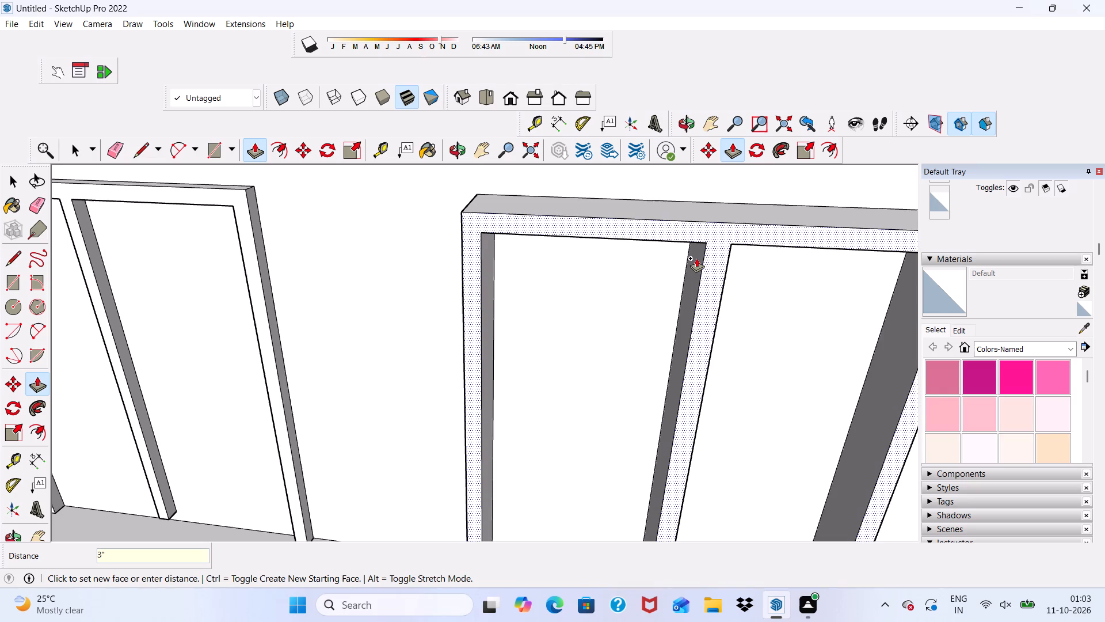
key(Return)
key(space)
scroll(582, 229, down, 9)
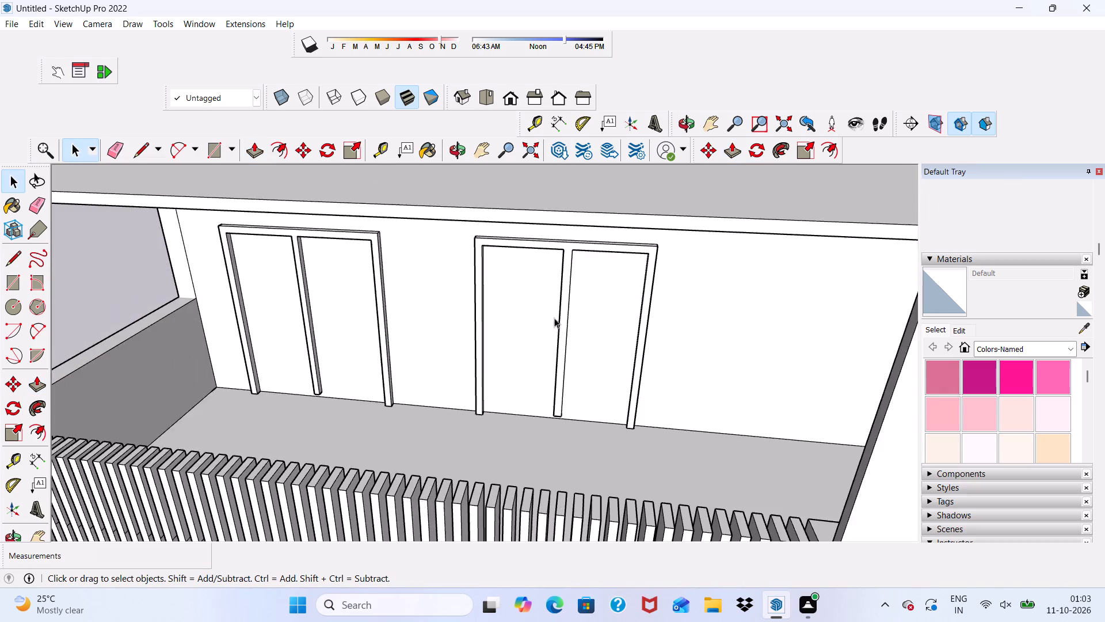
Examine the whole facade in front view, comparing the balconies that have doors with those still lacking them.
scroll(557, 324, down, 1)
middle_drag(557, 324, 566, 226)
scroll(380, 385, down, 11)
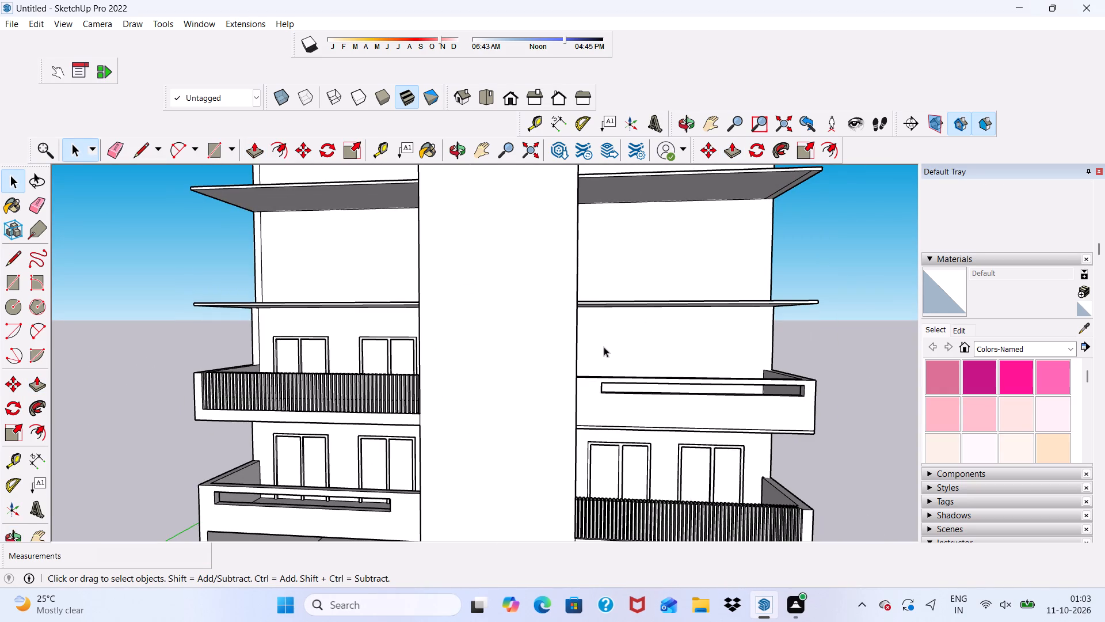
scroll(602, 348, down, 1)
middle_drag(602, 348, 643, 342)
scroll(645, 389, up, 6)
scroll(615, 399, down, 5)
scroll(491, 394, down, 9)
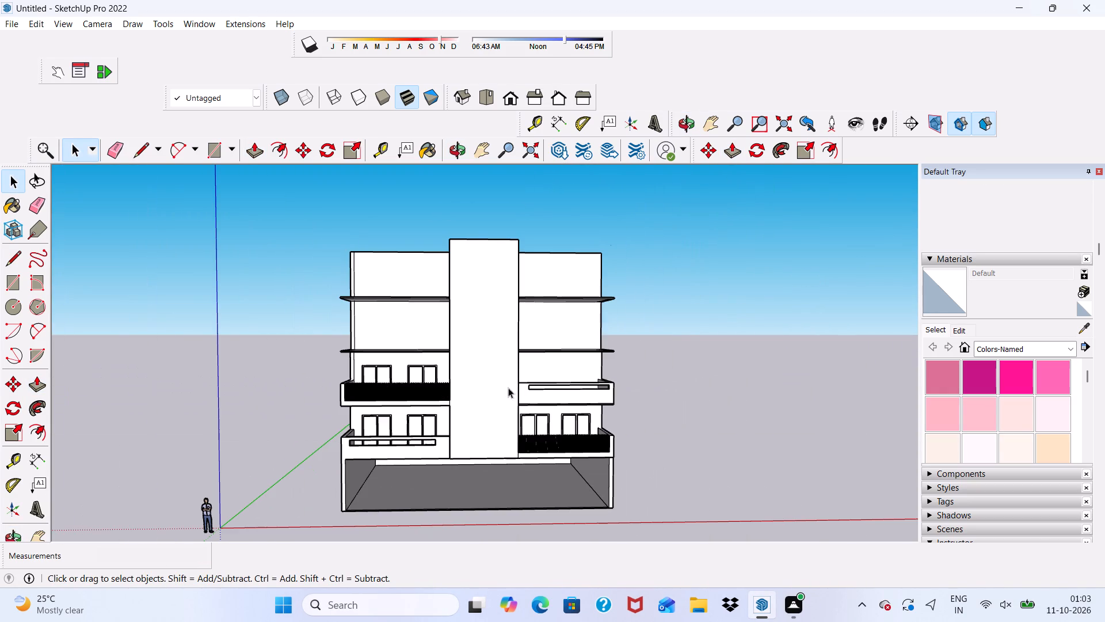
scroll(513, 279, up, 1)
click(513, 102)
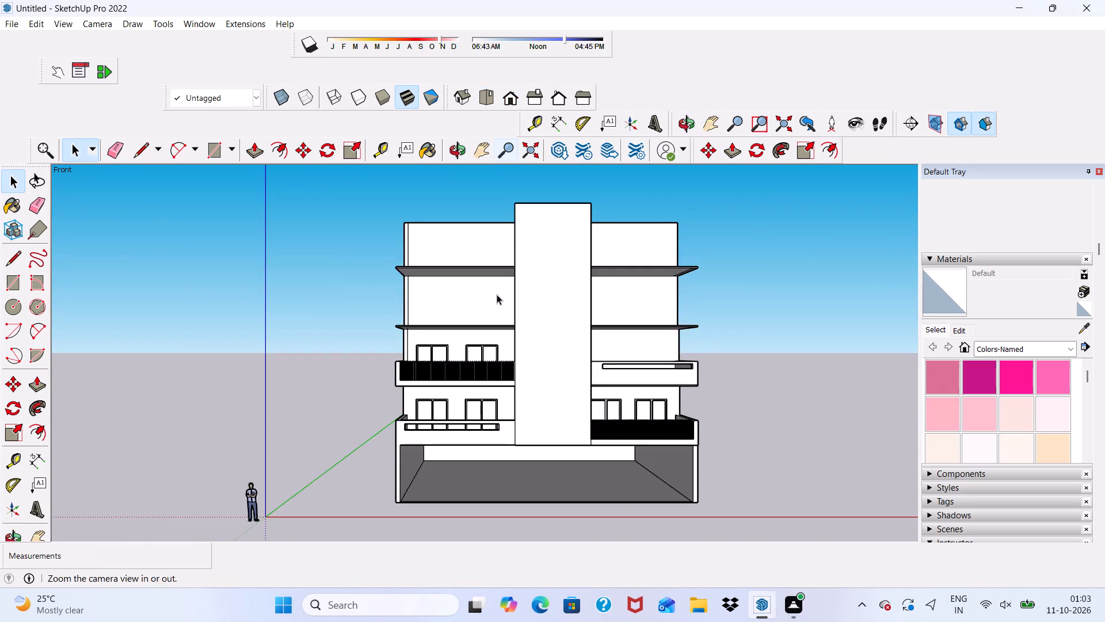
scroll(498, 302, up, 4)
scroll(498, 305, down, 3)
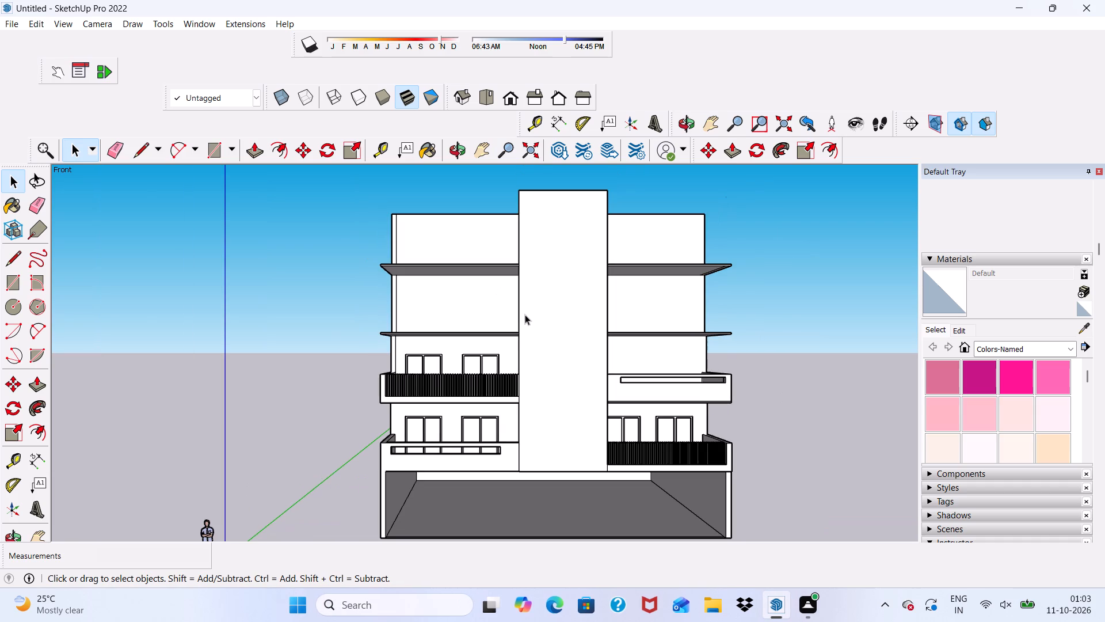
scroll(596, 358, up, 5)
scroll(567, 337, down, 8)
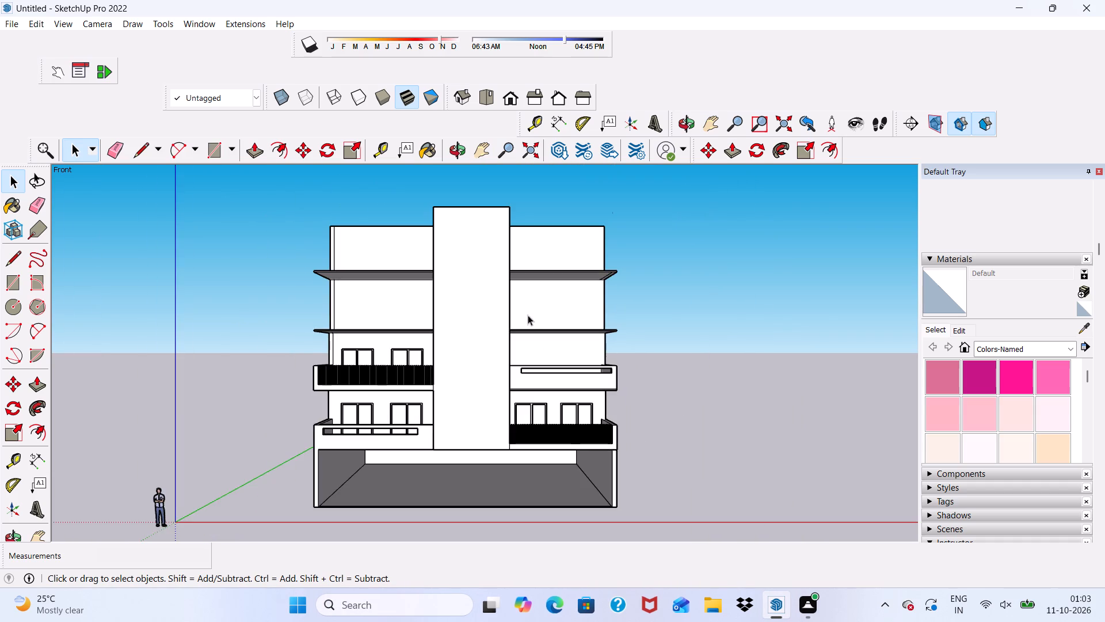
scroll(540, 316, up, 11)
Draw a 6' by 7' door rectangle at floor level behind the upper slotted-parapet balcony, near the central tower.
middle_drag(552, 373, 483, 457)
scroll(482, 457, down, 1)
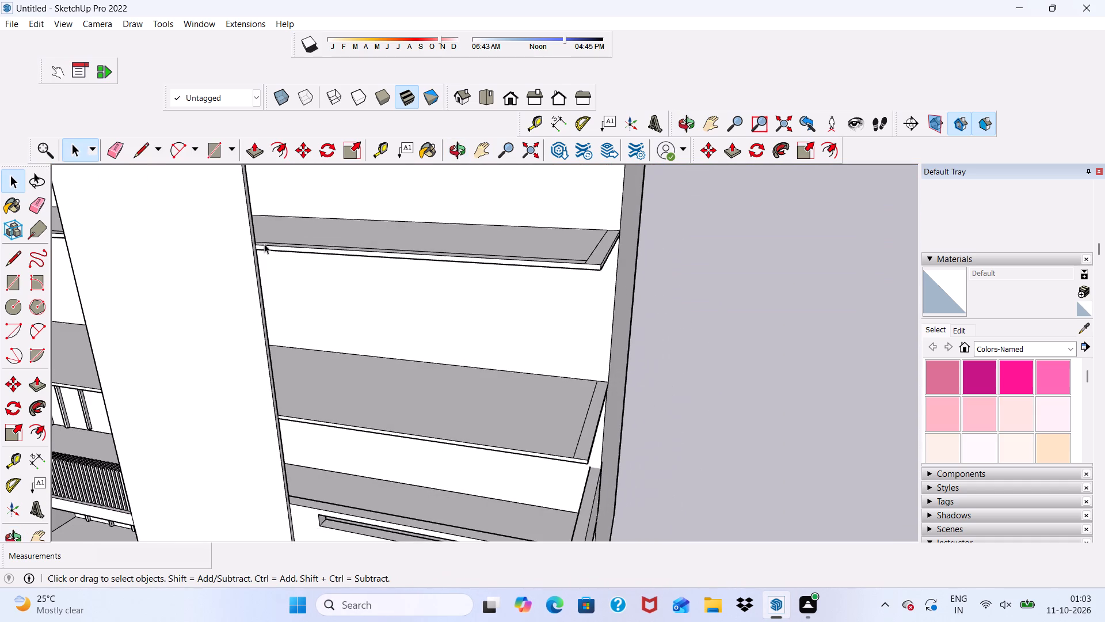
scroll(337, 130, up, 1)
click(214, 154)
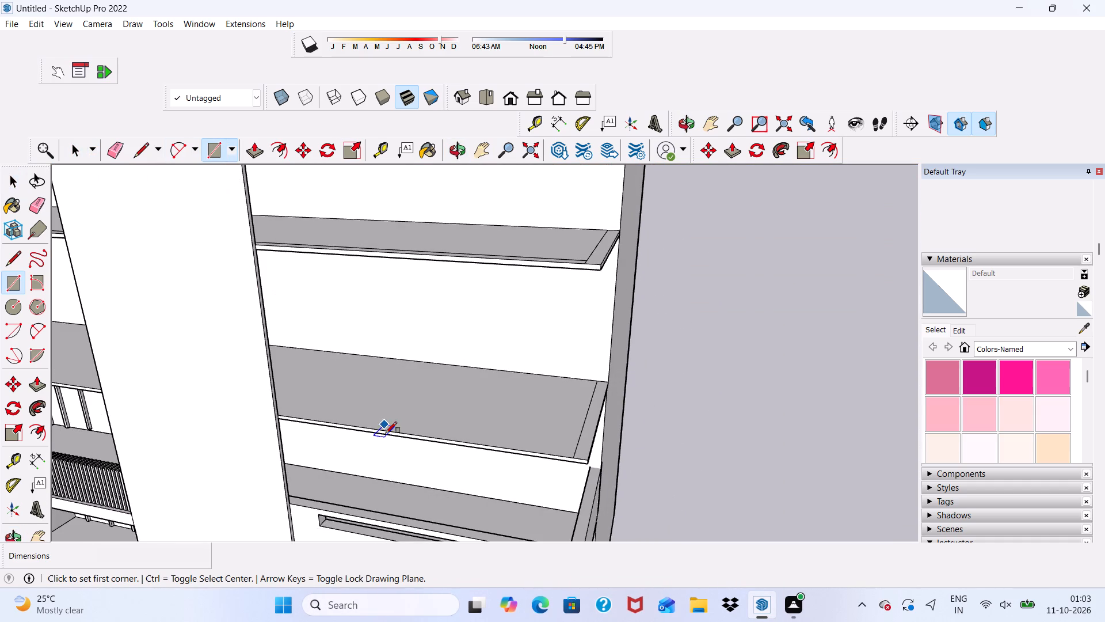
scroll(368, 478, up, 10)
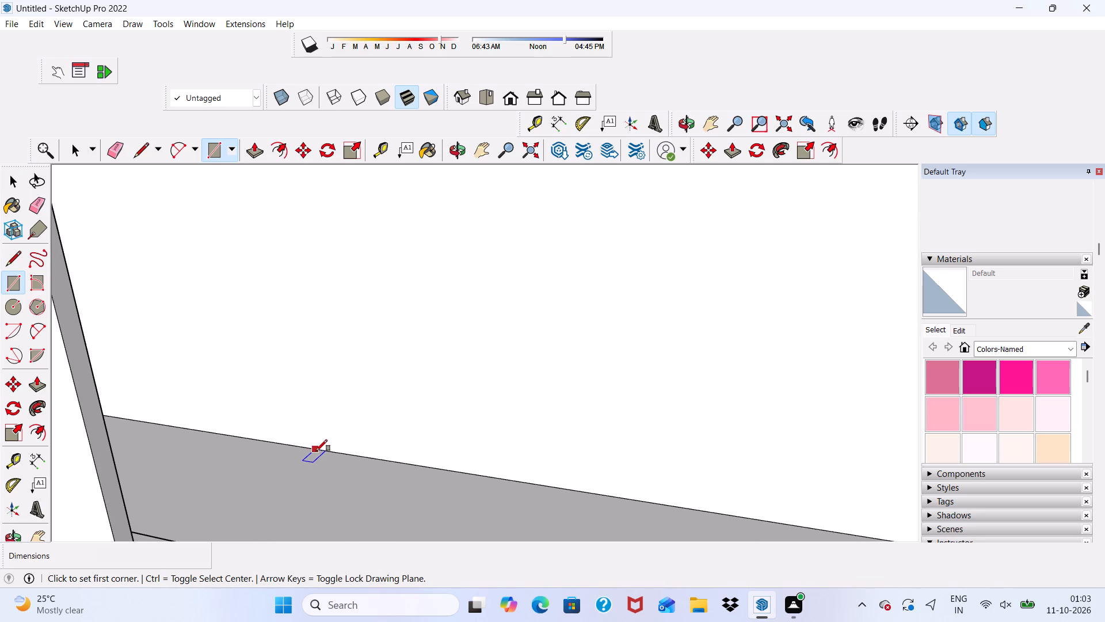
drag(316, 451, 334, 436)
text(6',7')
key(Return)
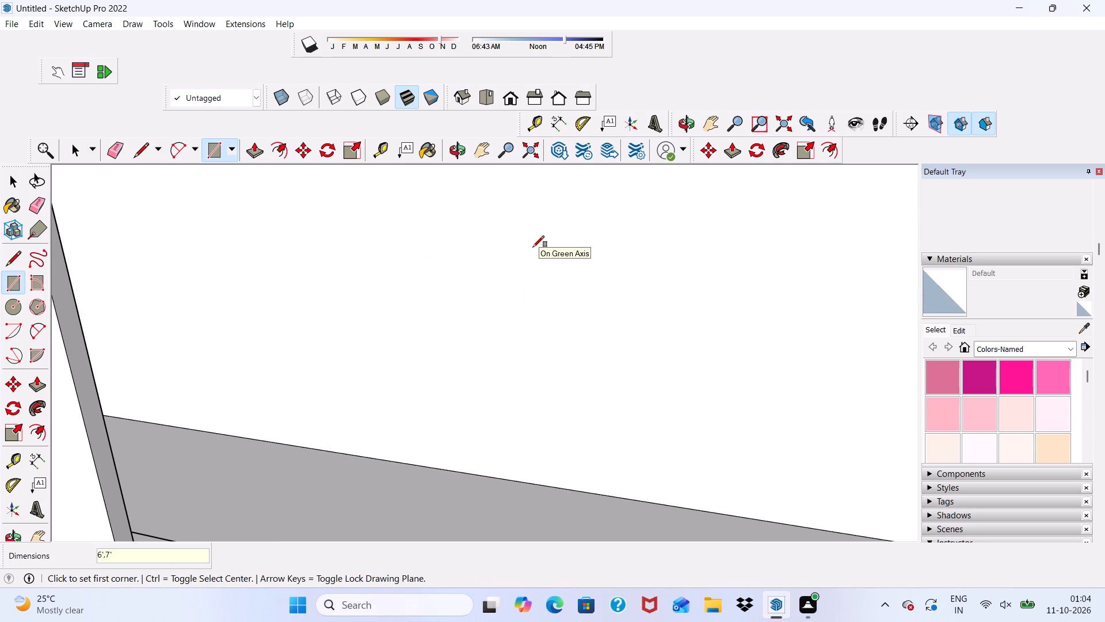
click(368, 457)
text(6',7')
key(Return)
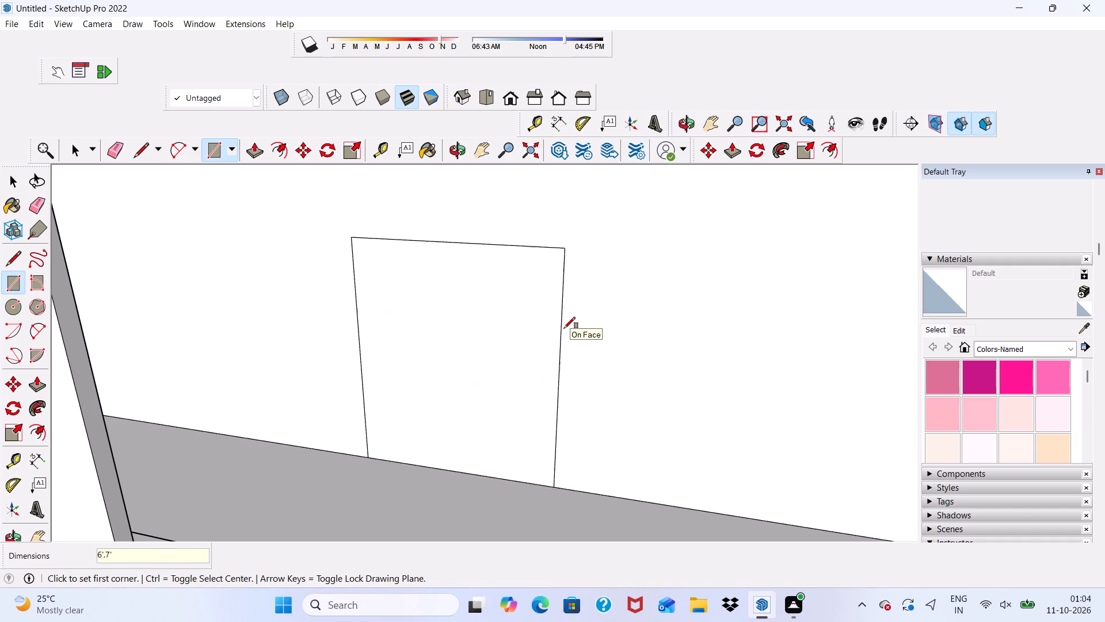
Draw a second 6' by 7' door rectangle at floor level on the same wall, farther from the central tower.
scroll(502, 424, down, 5)
scroll(409, 420, down, 3)
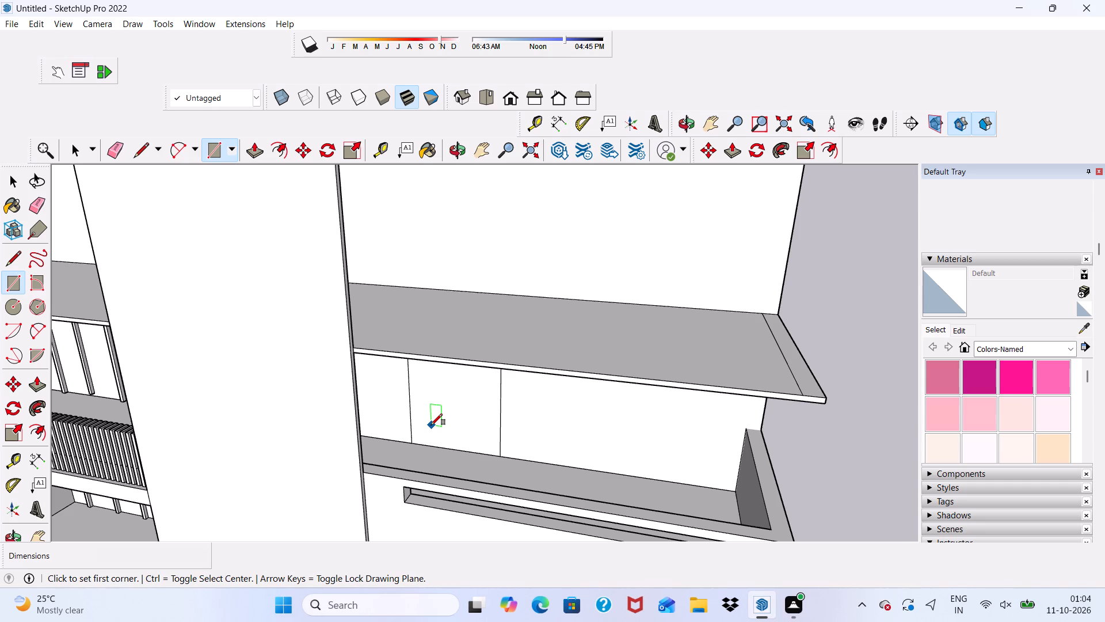
scroll(458, 286, down, 4)
scroll(550, 403, up, 11)
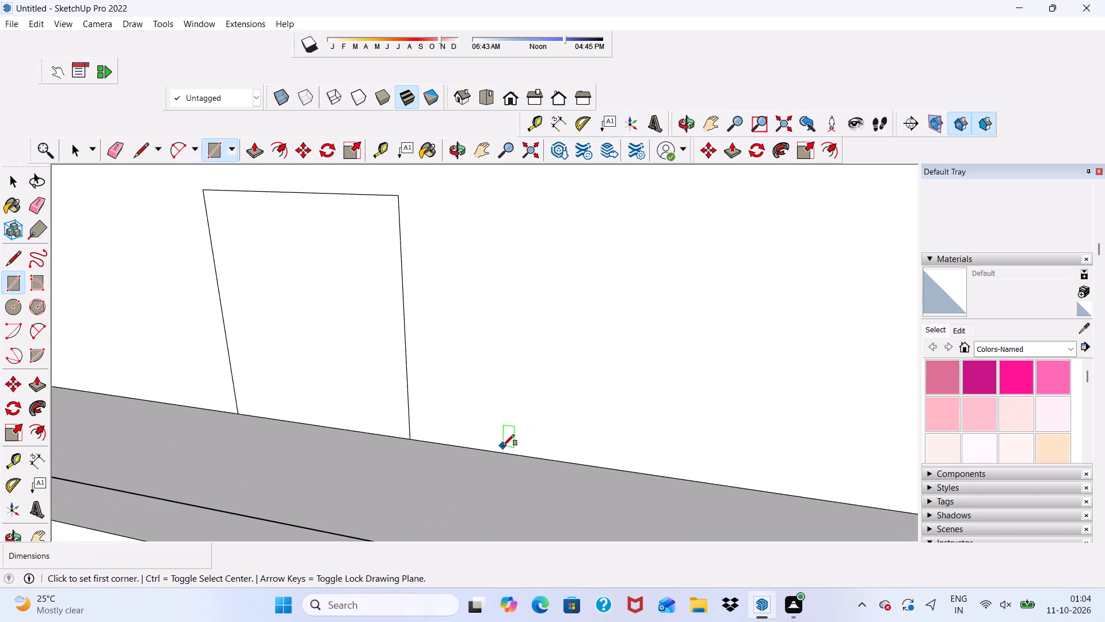
click(502, 452)
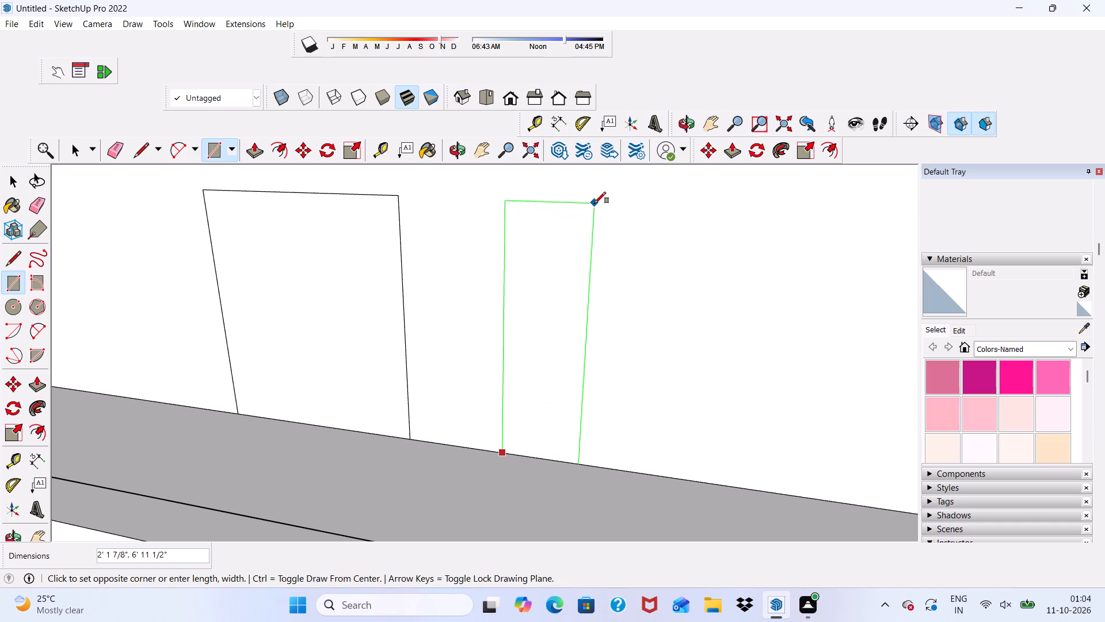
text(6',7')
key(Return)
key(space)
key(space)
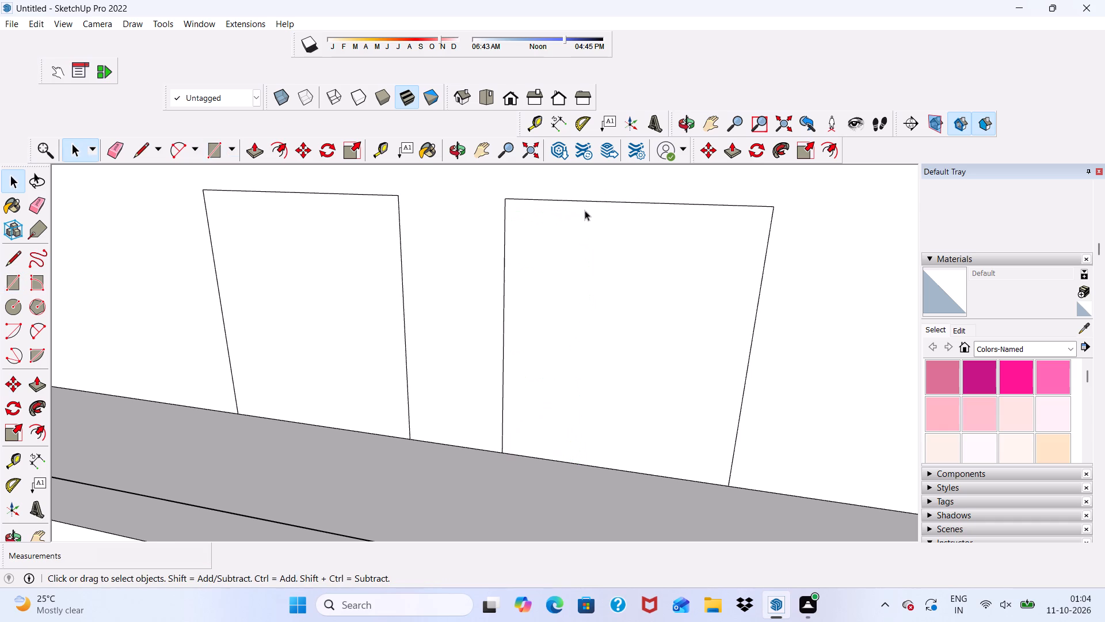
Offset the outline of the door rectangle farther from the central tower 3" inward.
click(279, 146)
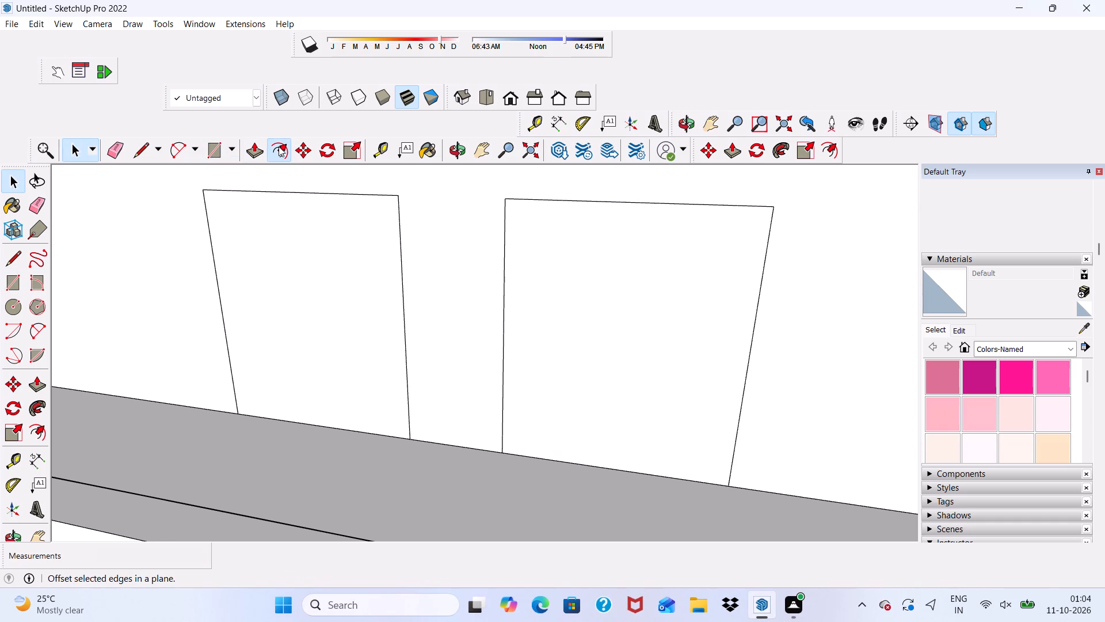
click(509, 299)
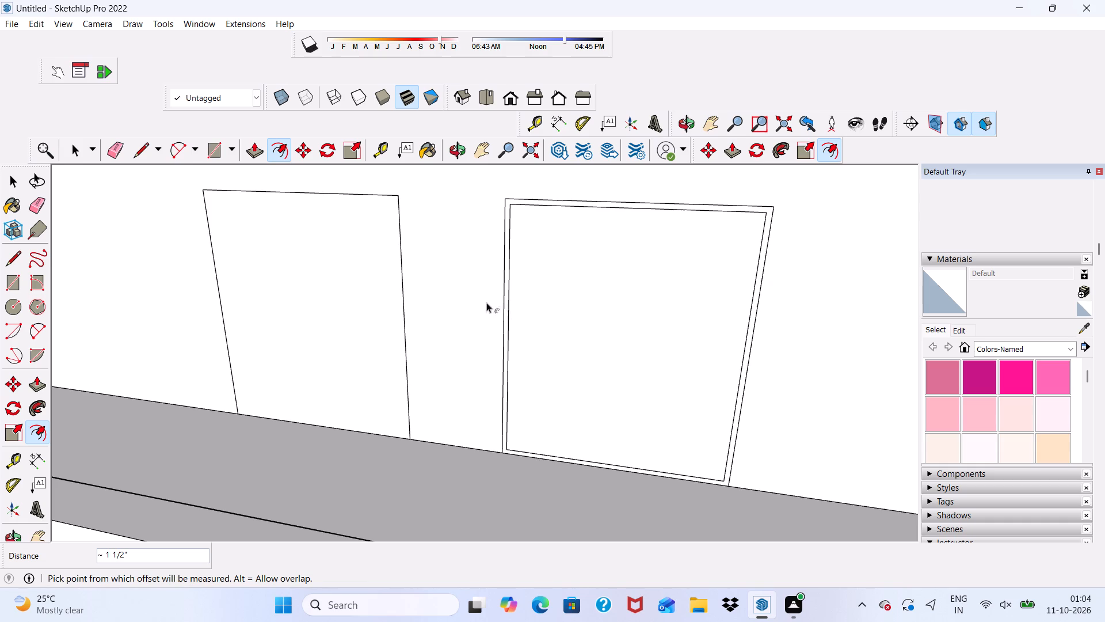
key(ctrl+z)
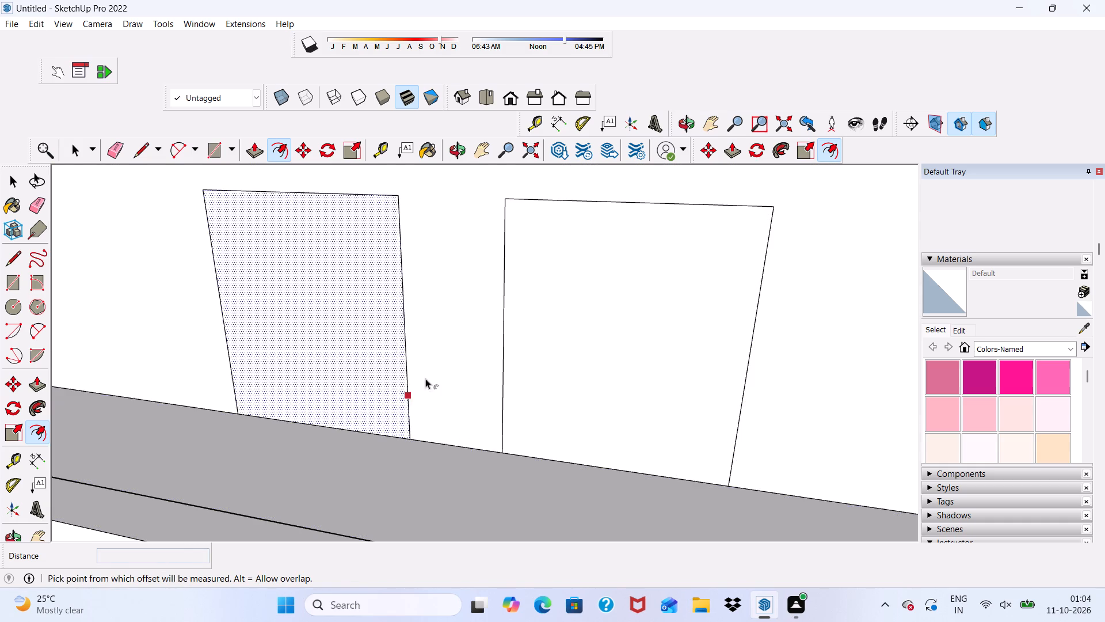
click(510, 362)
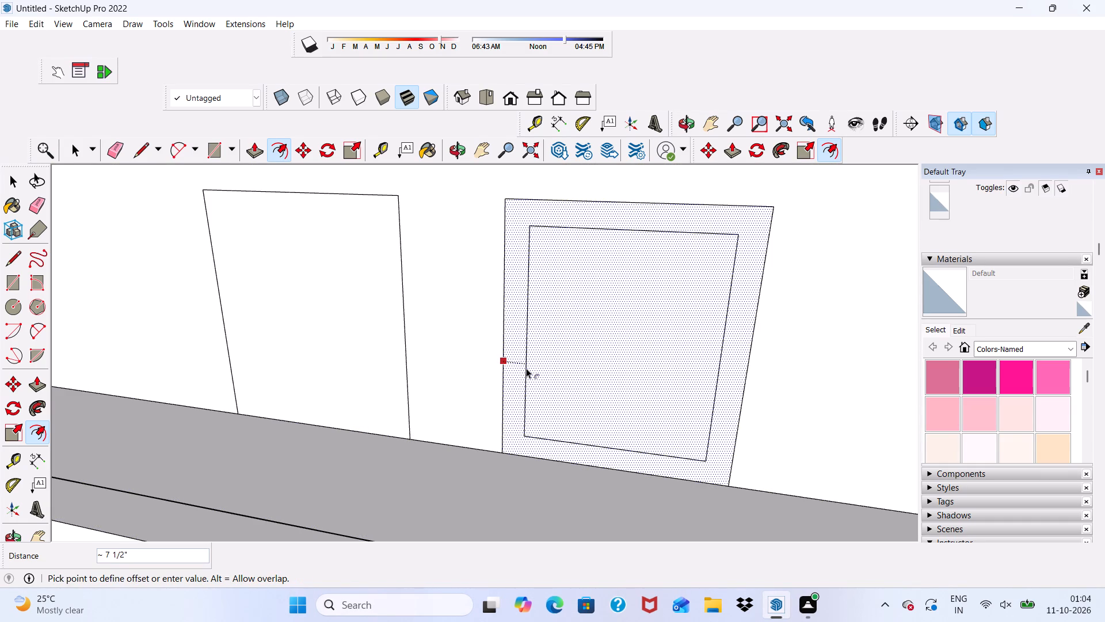
key(3)
key(shift+quotedbl)
key(Return)
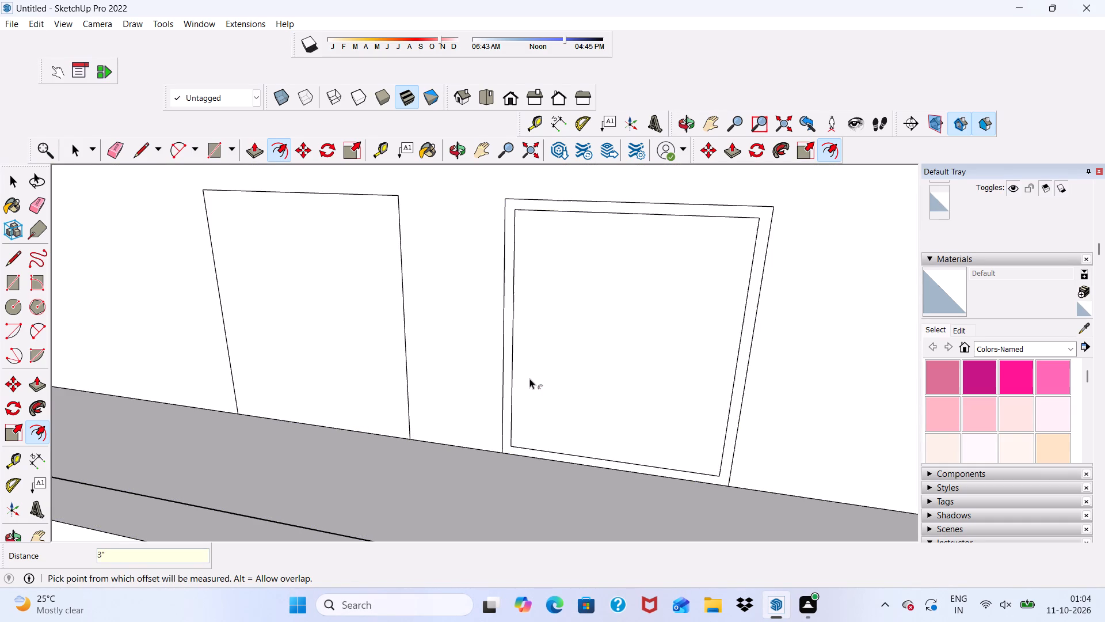
Offset the outline of the door rectangle nearer the central tower 3" inward.
click(242, 329)
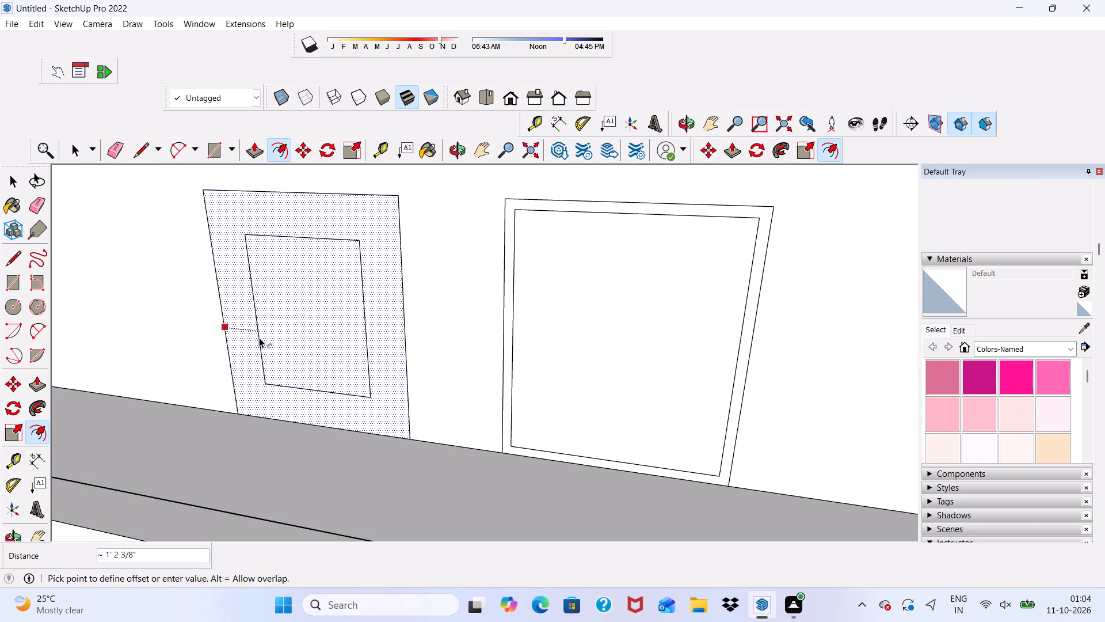
text(3")
key(Return)
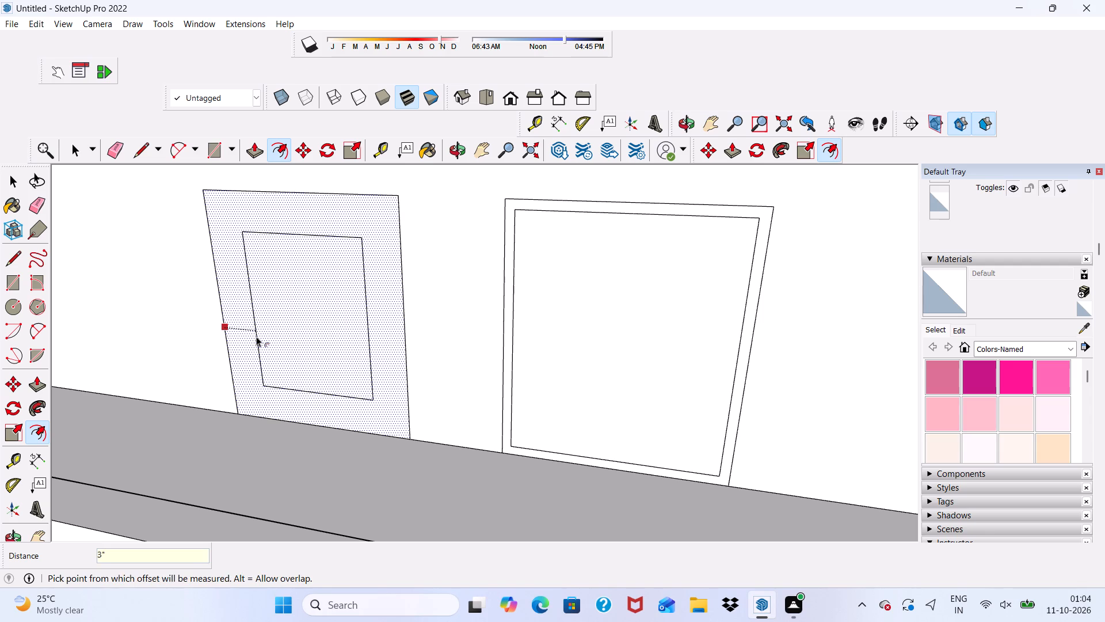
key(space)
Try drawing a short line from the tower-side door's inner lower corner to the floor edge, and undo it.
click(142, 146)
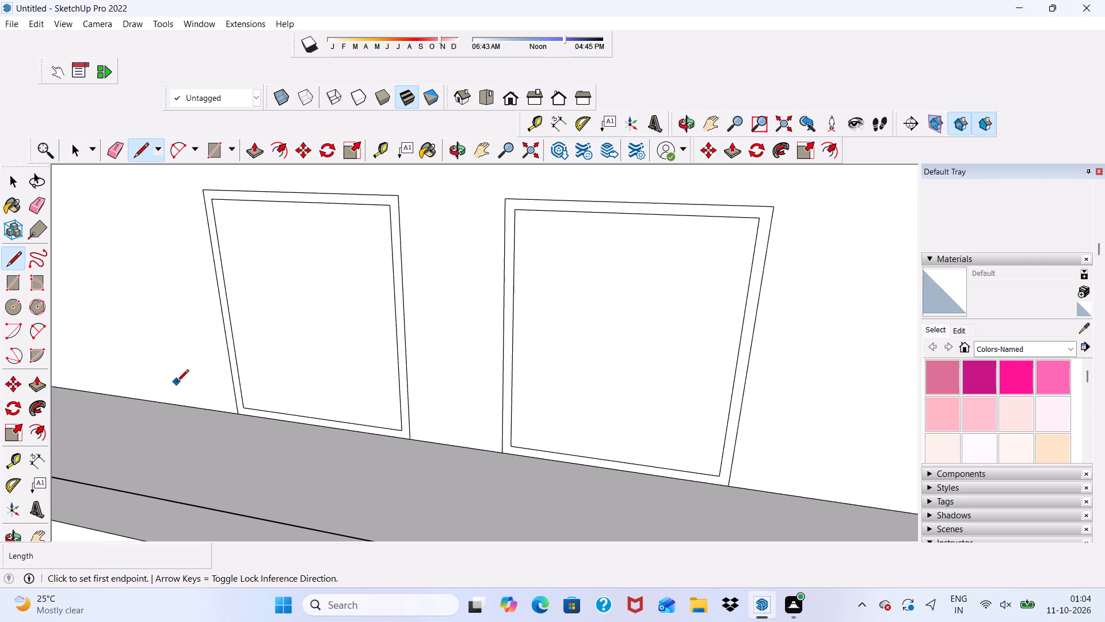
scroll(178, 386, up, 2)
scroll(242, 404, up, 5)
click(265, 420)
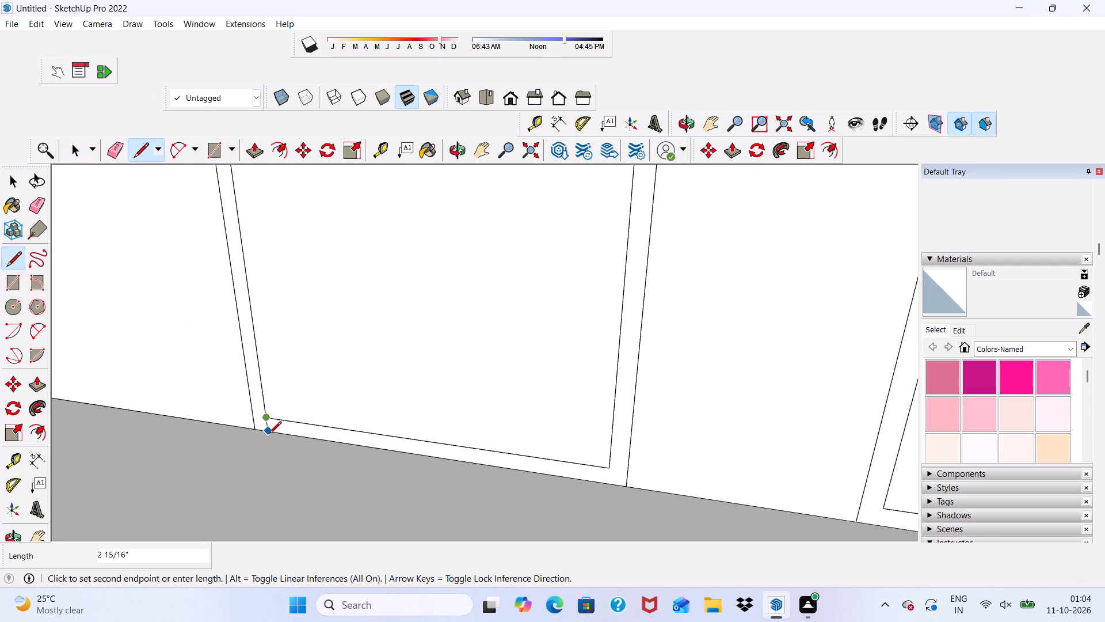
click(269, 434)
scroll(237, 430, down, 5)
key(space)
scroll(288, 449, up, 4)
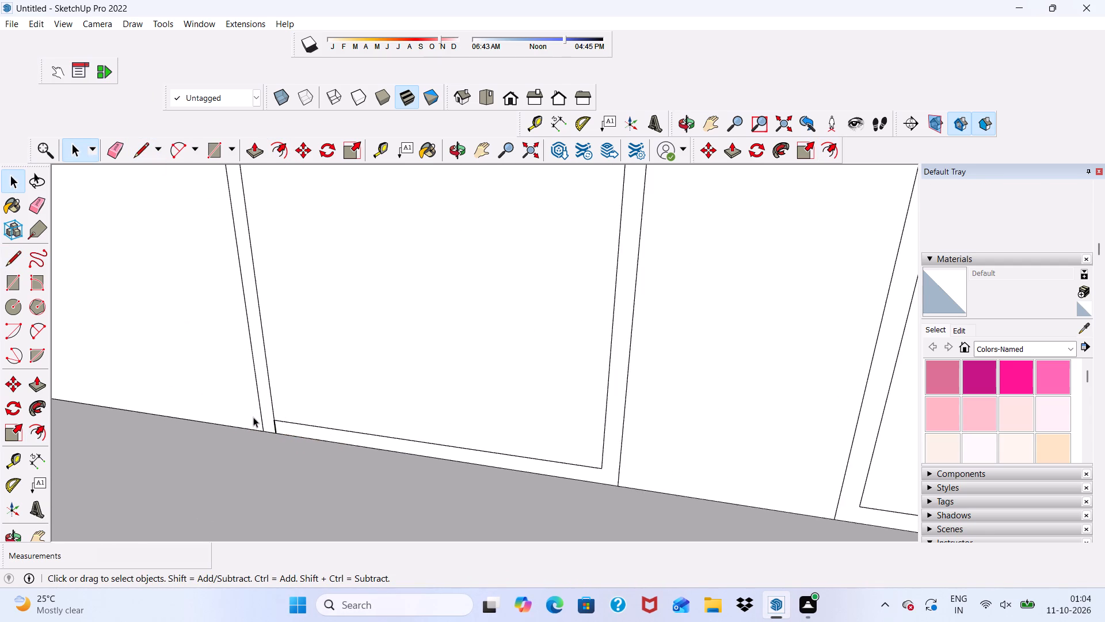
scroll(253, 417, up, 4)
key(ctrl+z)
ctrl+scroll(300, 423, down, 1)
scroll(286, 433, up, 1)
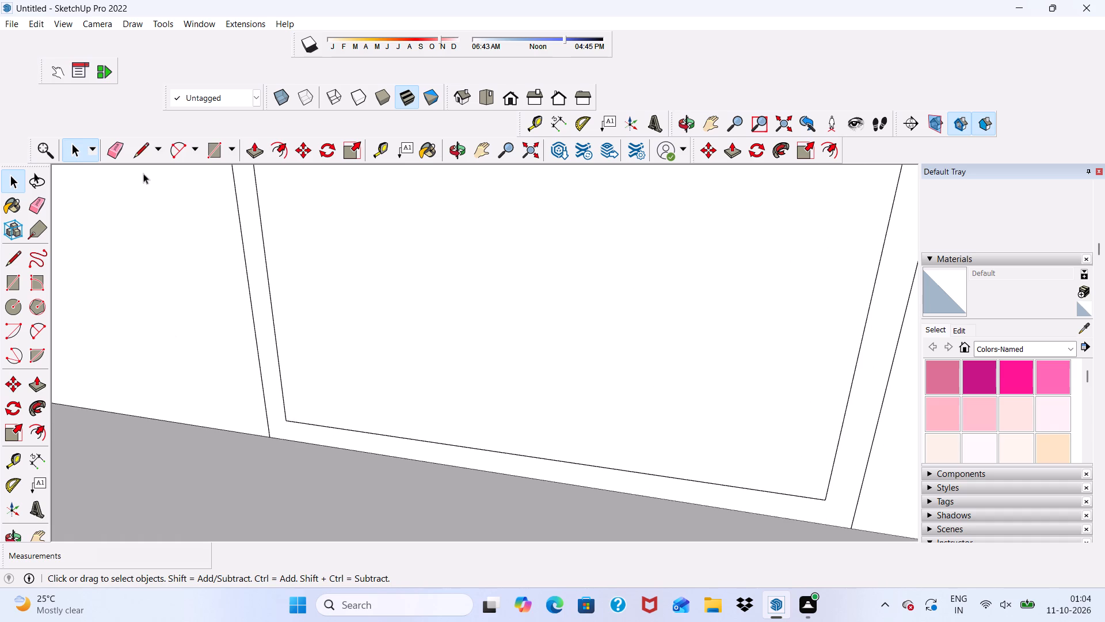
Draw a short line from the tower-side door's inner lower corner nearest the tower to the floor edge, and select the frame face.
click(137, 151)
scroll(308, 433, up, 9)
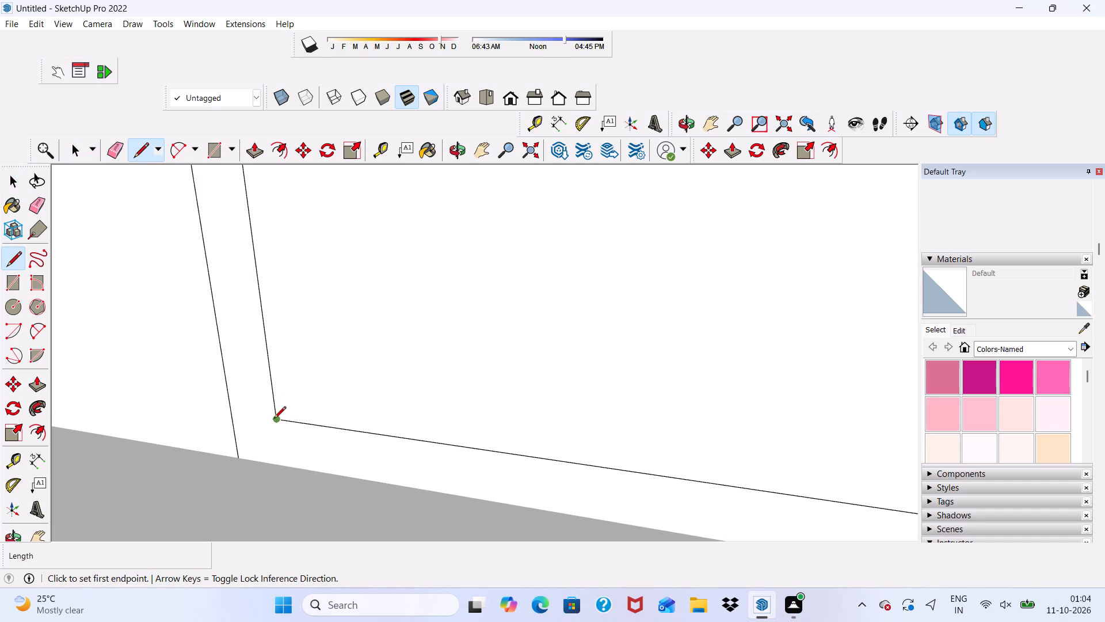
click(274, 419)
click(276, 470)
scroll(144, 395, down, 5)
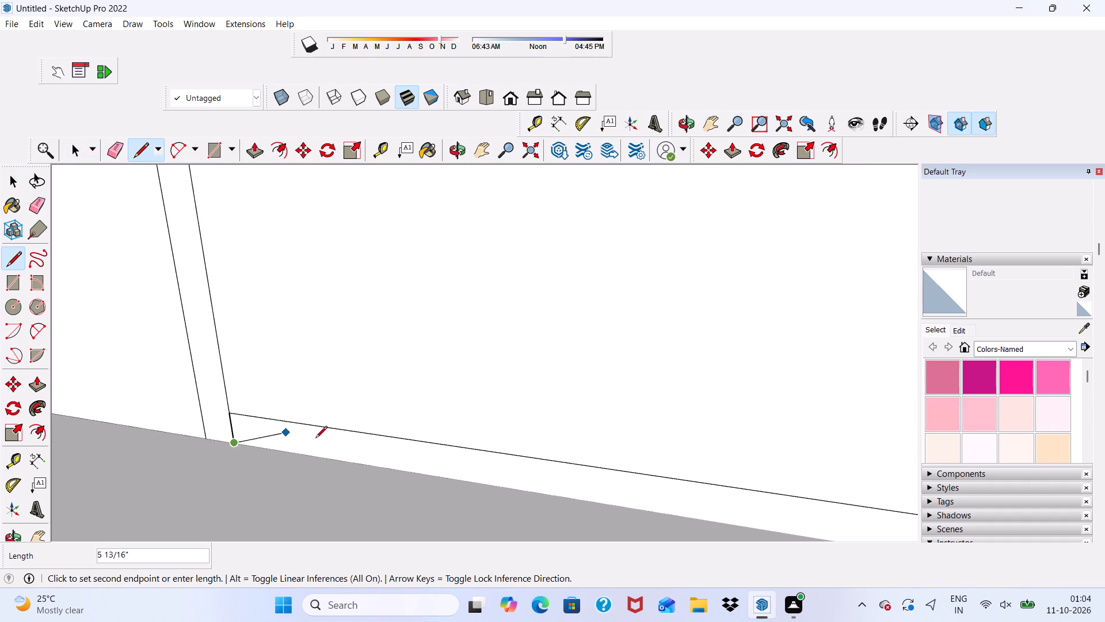
key(space)
scroll(142, 409, down, 4)
click(378, 452)
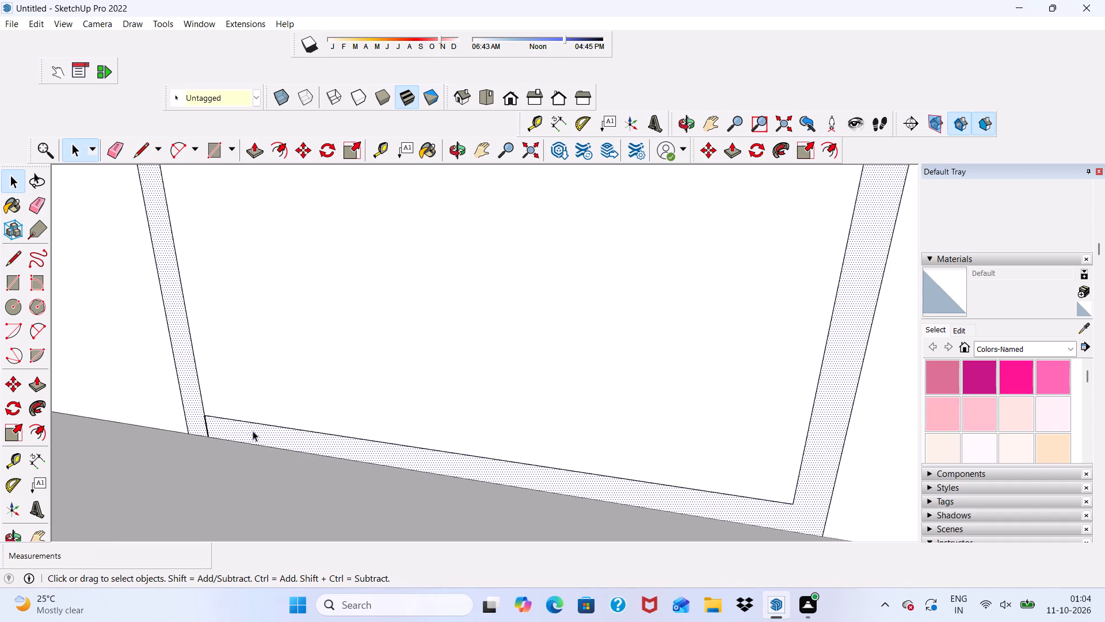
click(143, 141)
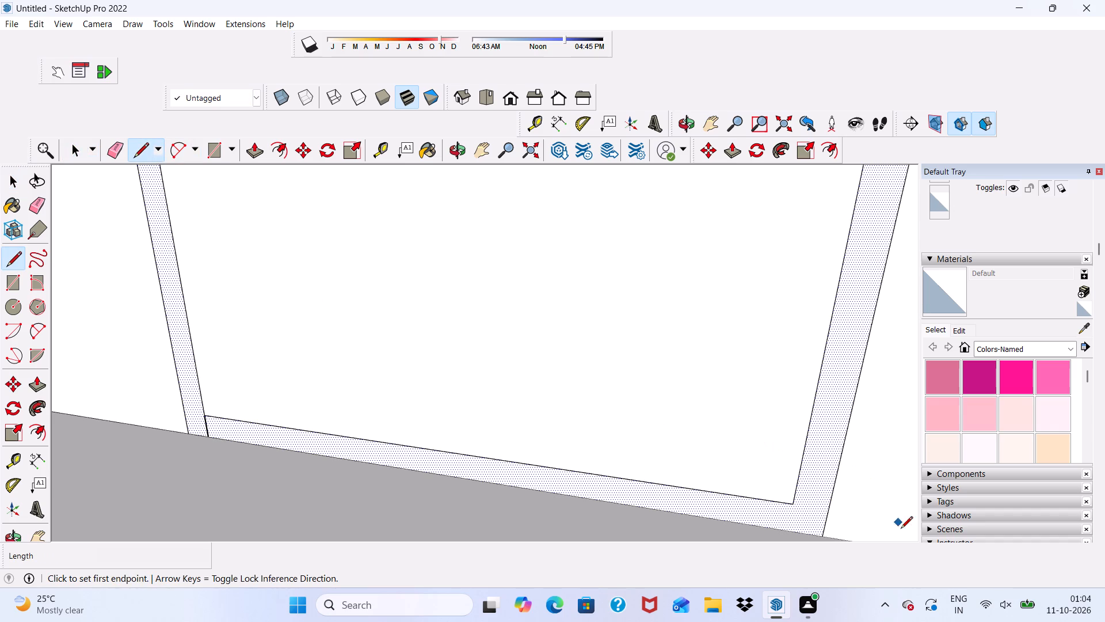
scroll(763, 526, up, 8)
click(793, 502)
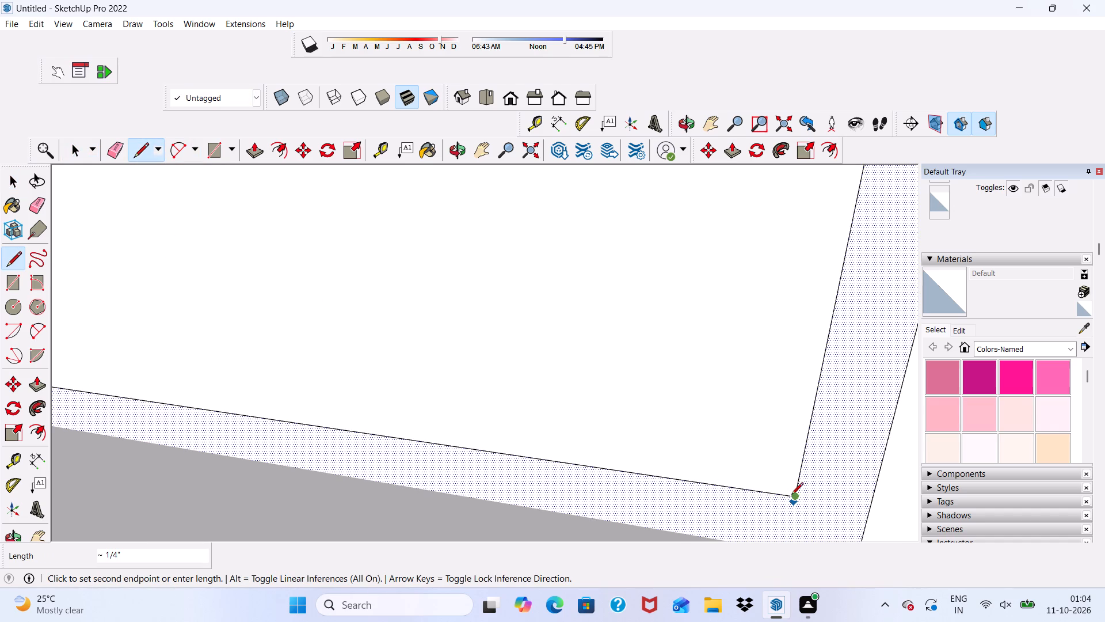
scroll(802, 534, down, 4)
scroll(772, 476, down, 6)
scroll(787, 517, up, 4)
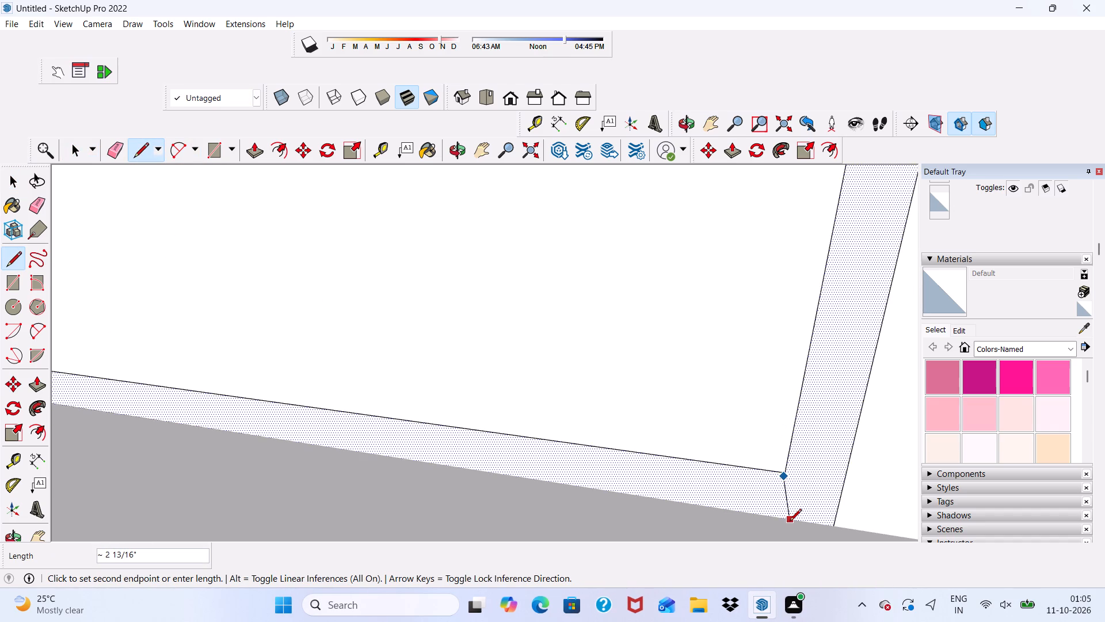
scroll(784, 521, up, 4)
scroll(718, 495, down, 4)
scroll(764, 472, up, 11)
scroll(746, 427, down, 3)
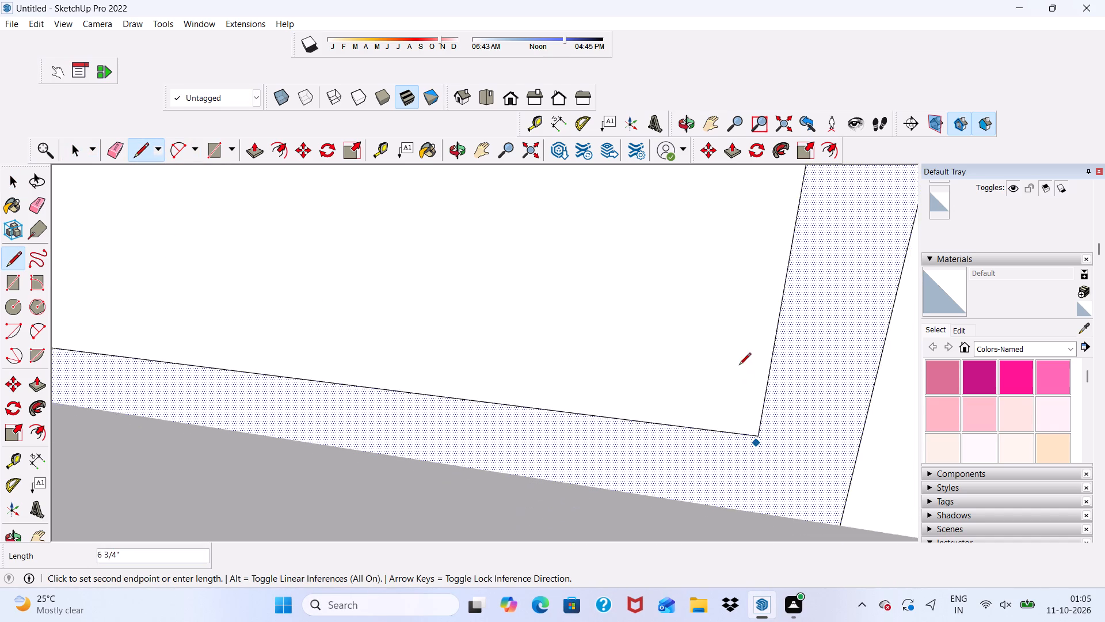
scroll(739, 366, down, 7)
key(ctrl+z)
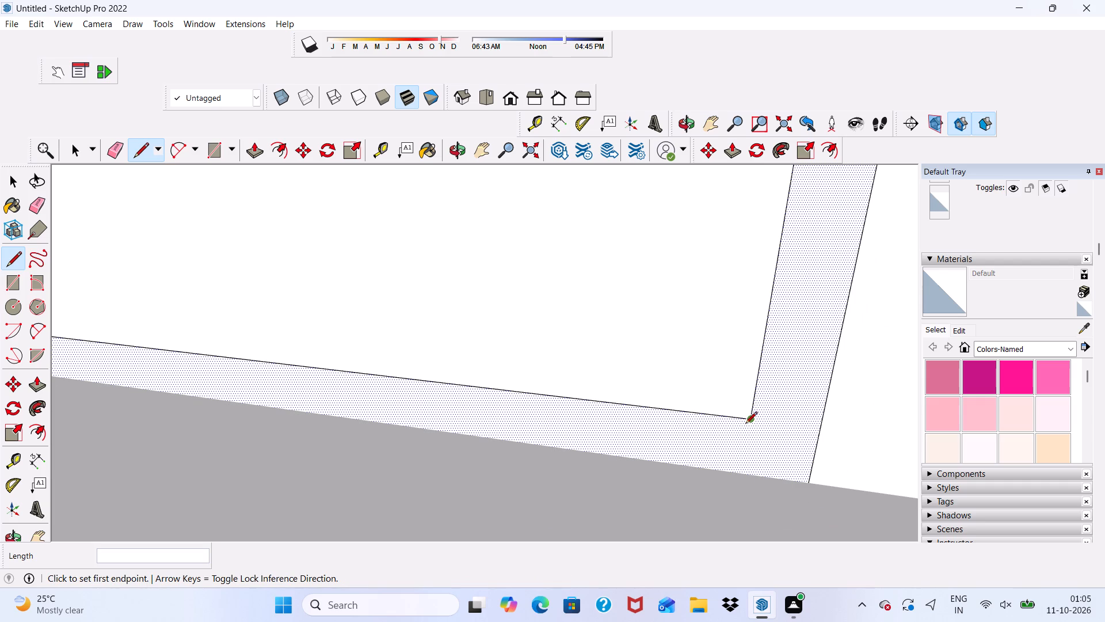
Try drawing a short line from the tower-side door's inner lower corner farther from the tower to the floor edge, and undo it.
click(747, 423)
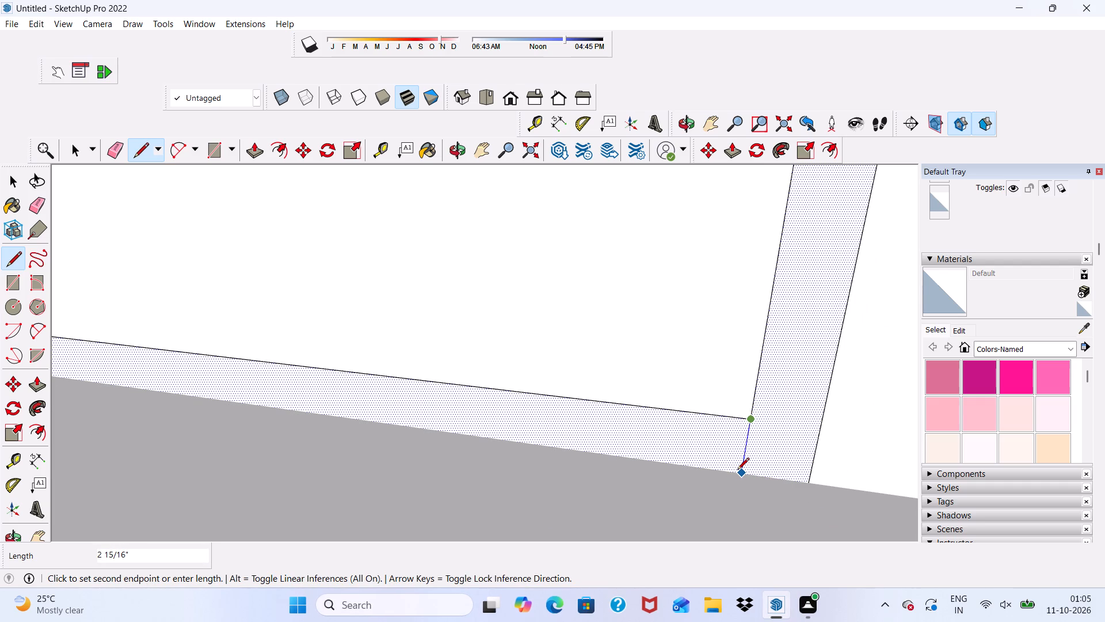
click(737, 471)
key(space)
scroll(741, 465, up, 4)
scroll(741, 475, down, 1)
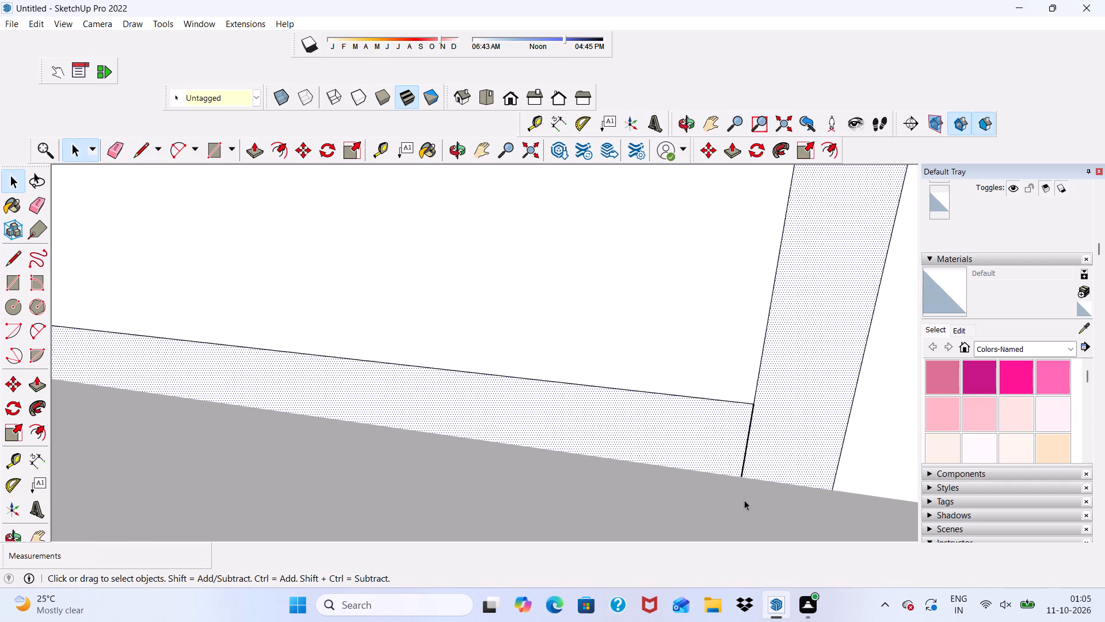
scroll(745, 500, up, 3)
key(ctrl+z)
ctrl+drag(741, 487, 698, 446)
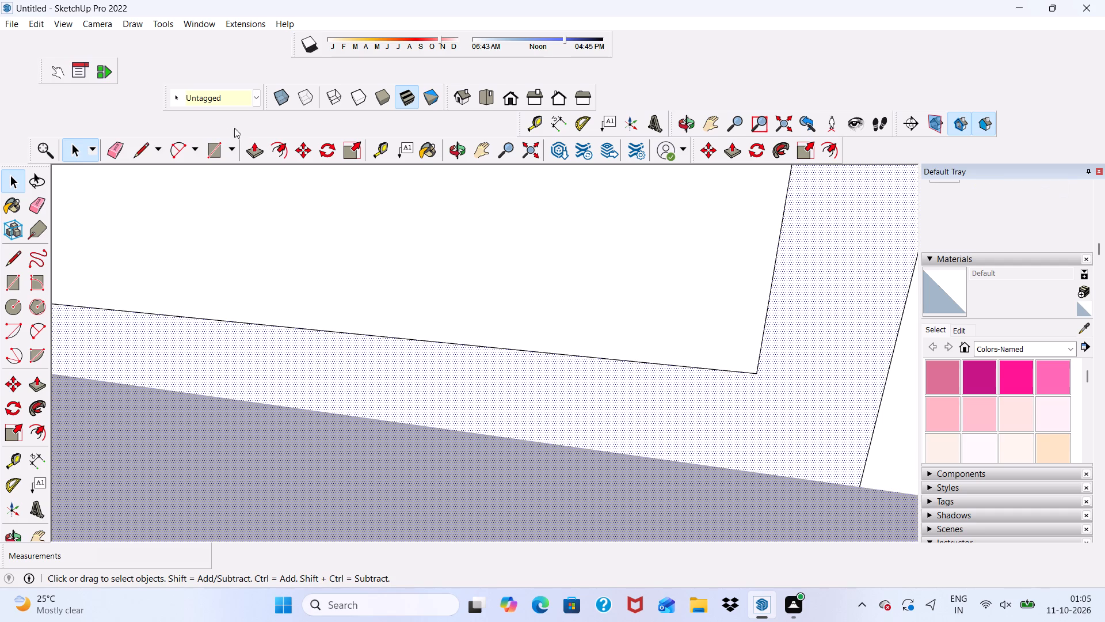
Draw a line about 3" long from the floor edge to the tower-side door's inner lower corner farther from the tower.
click(137, 154)
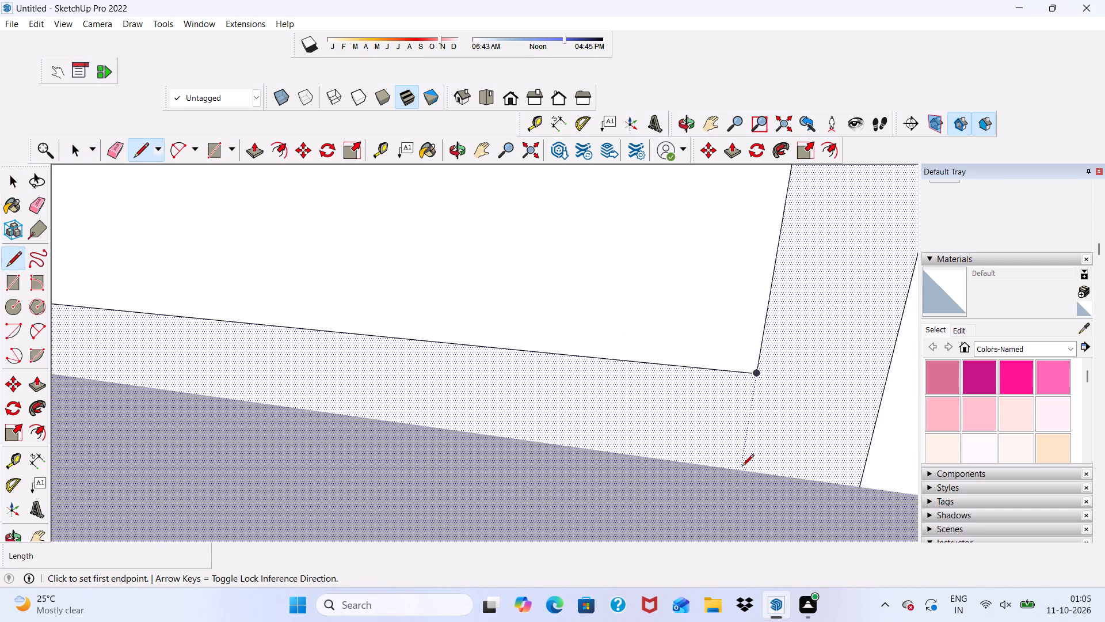
click(740, 471)
click(764, 374)
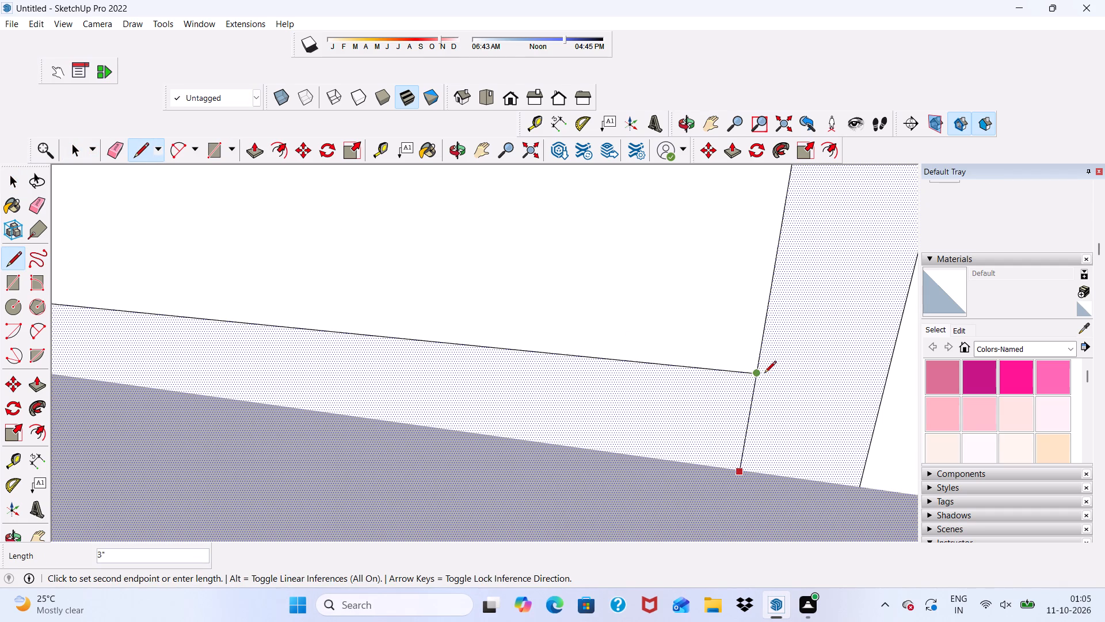
scroll(760, 350, down, 5)
key(space)
scroll(630, 389, down, 10)
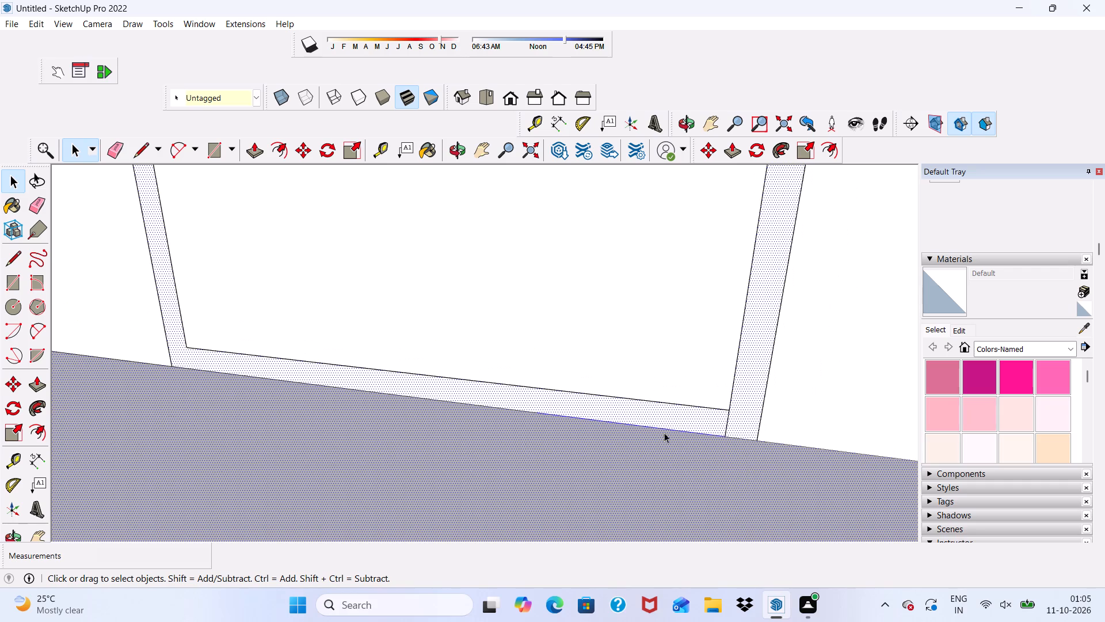
Draw a short line from the floor edge to the tower-side door's inner lower corner nearest the tower.
scroll(156, 372, up, 1)
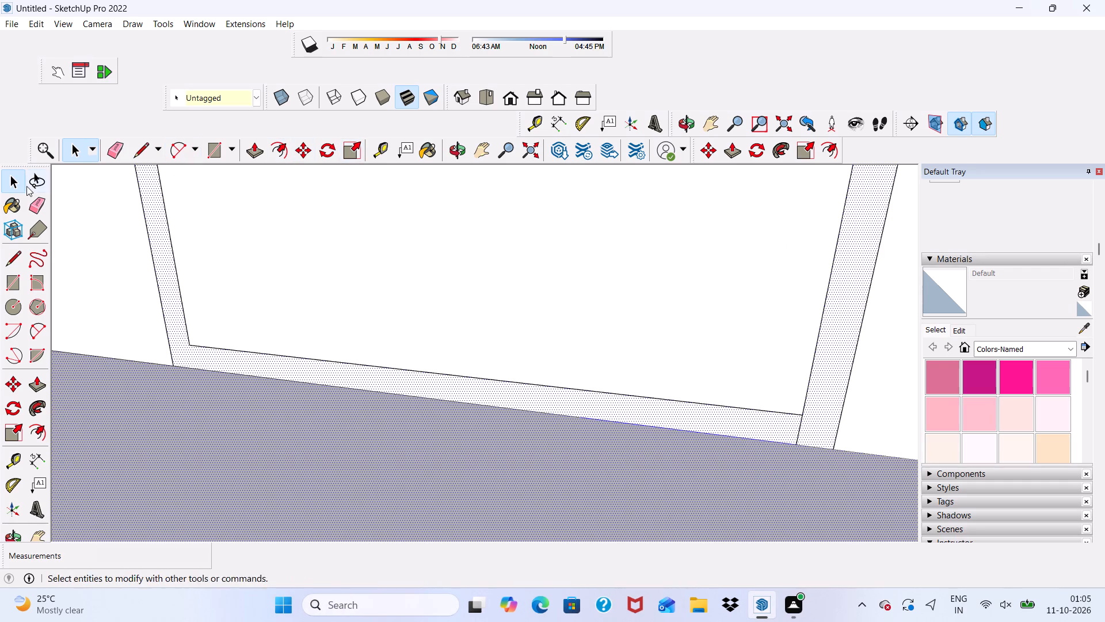
click(134, 149)
scroll(237, 373, up, 4)
scroll(157, 379, up, 3)
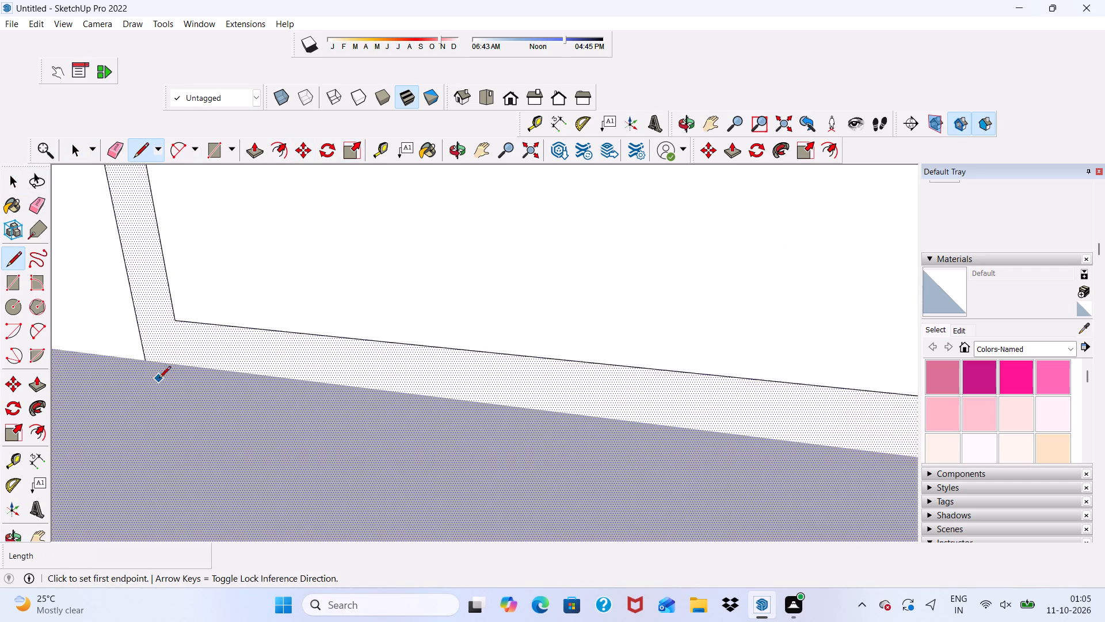
scroll(159, 379, up, 1)
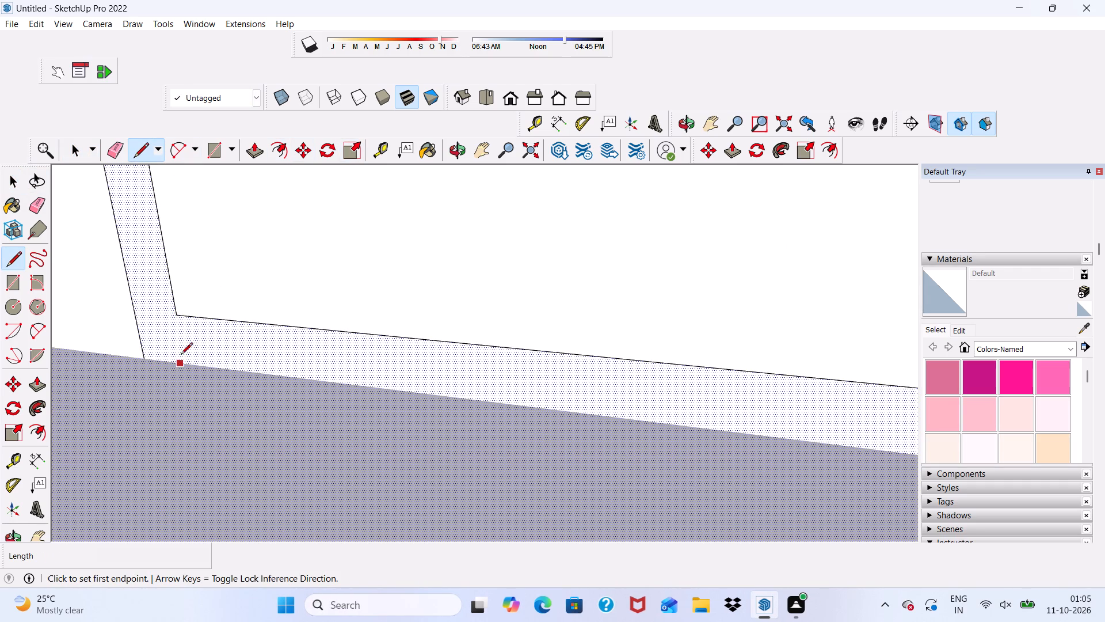
click(181, 363)
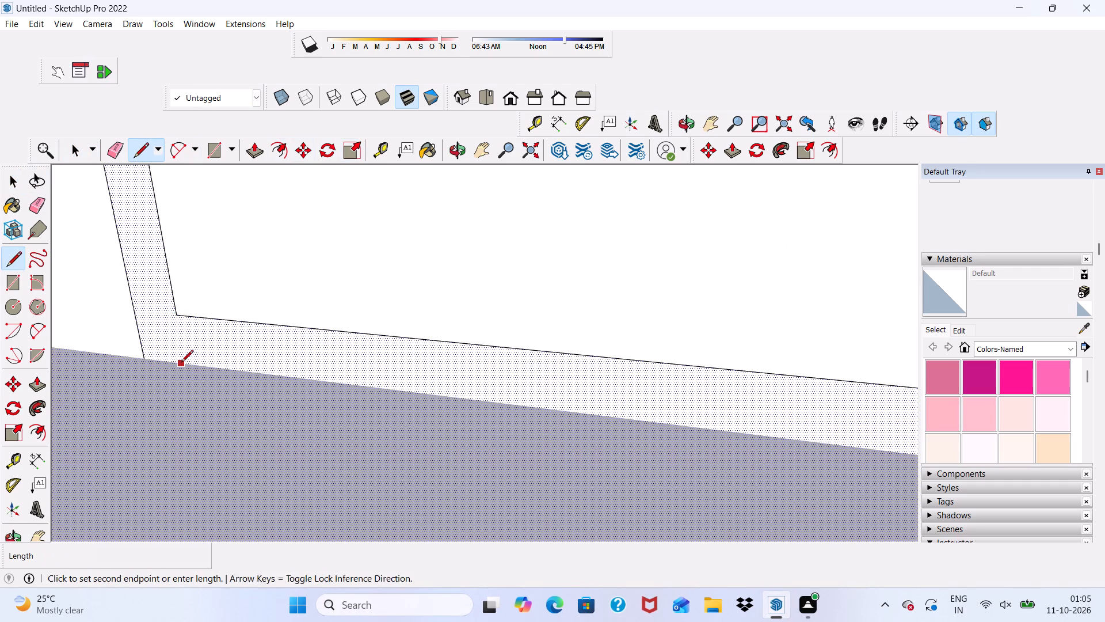
click(178, 316)
key(space)
scroll(218, 305, down, 9)
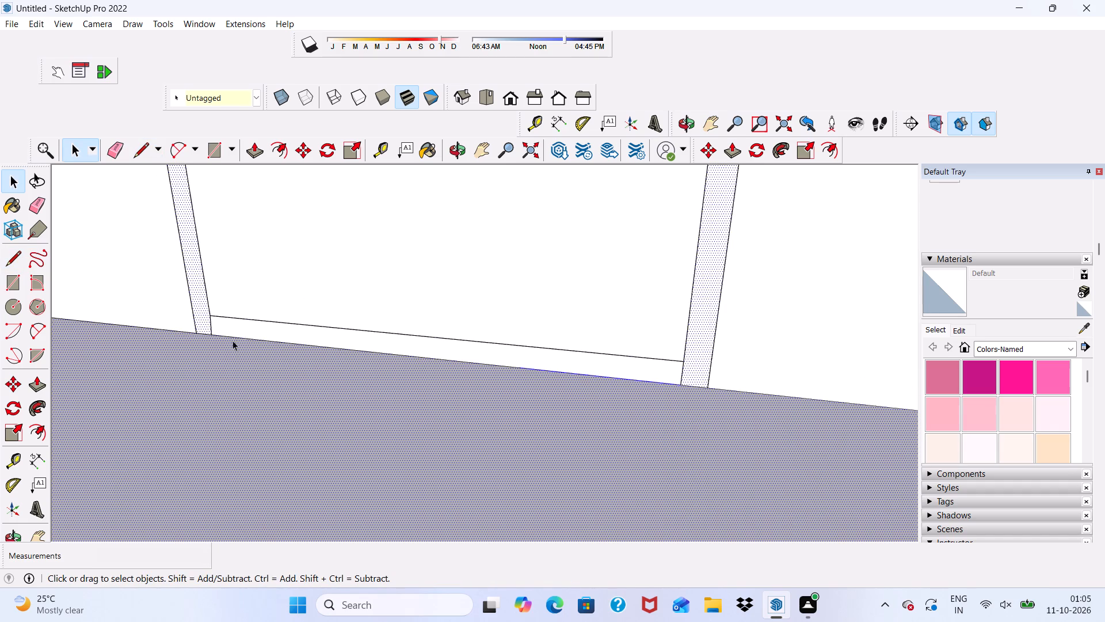
scroll(233, 340, down, 7)
key(space)
scroll(308, 331, down, 9)
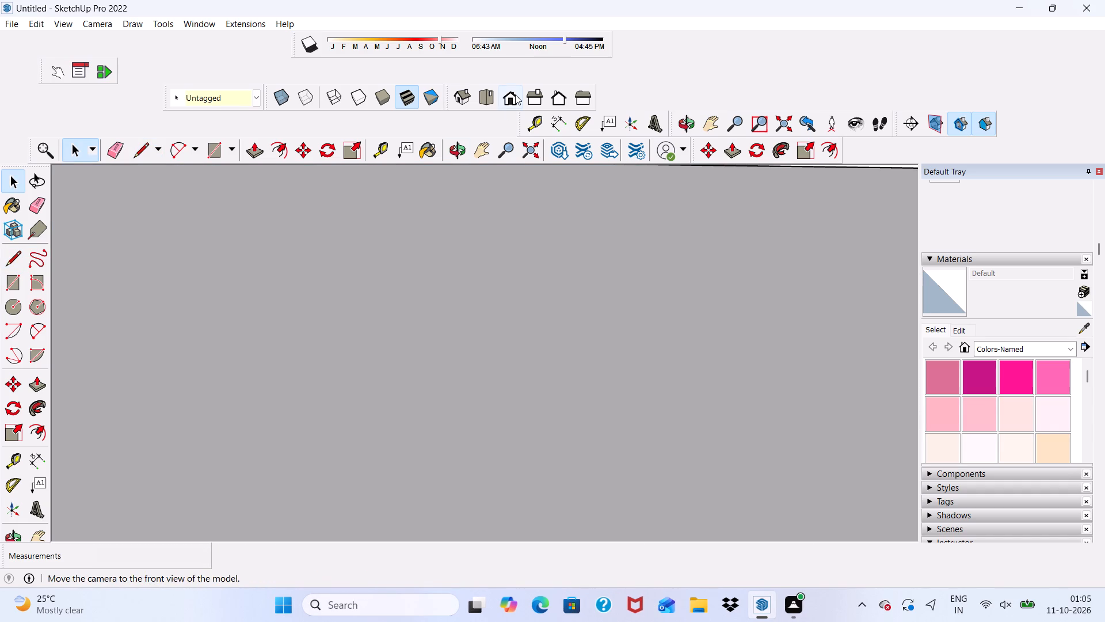
Draw a short line from the floor edge to the outer door's inner lower corner nearest the tower.
click(515, 94)
scroll(459, 264, down, 4)
scroll(402, 289, down, 16)
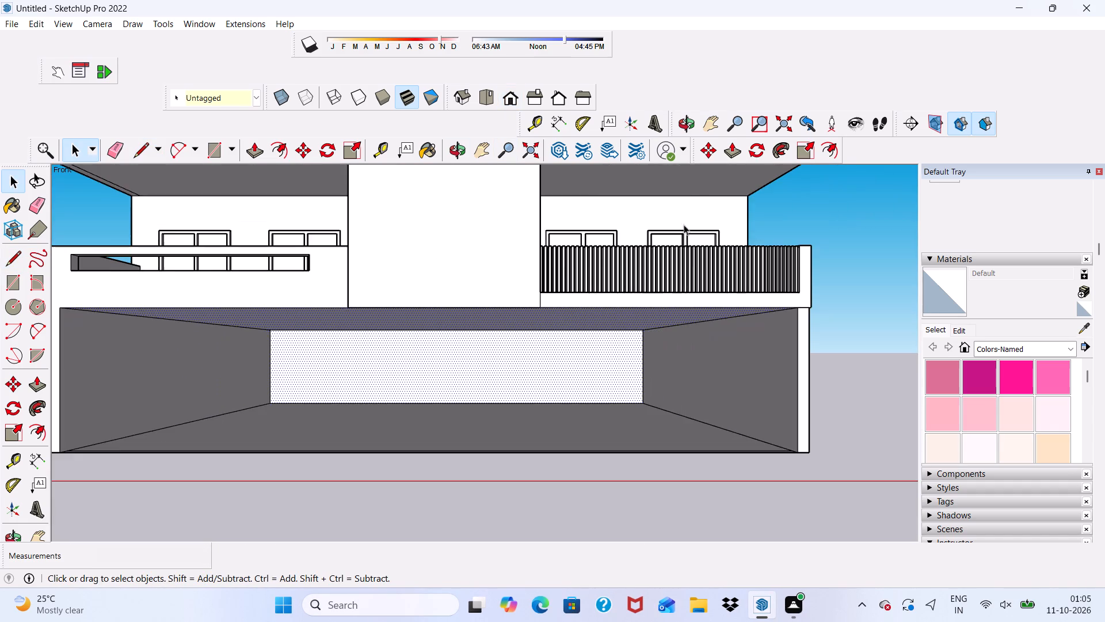
scroll(589, 199, up, 9)
scroll(593, 237, down, 12)
scroll(583, 198, up, 5)
scroll(582, 191, down, 3)
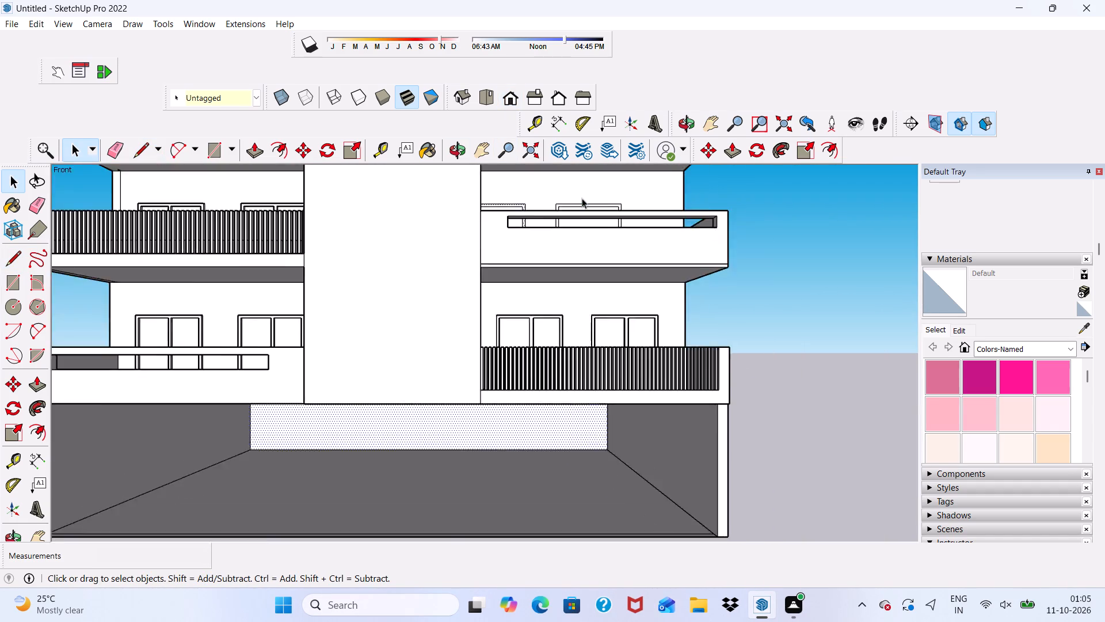
middle_drag(582, 199, 559, 362)
scroll(600, 210, up, 11)
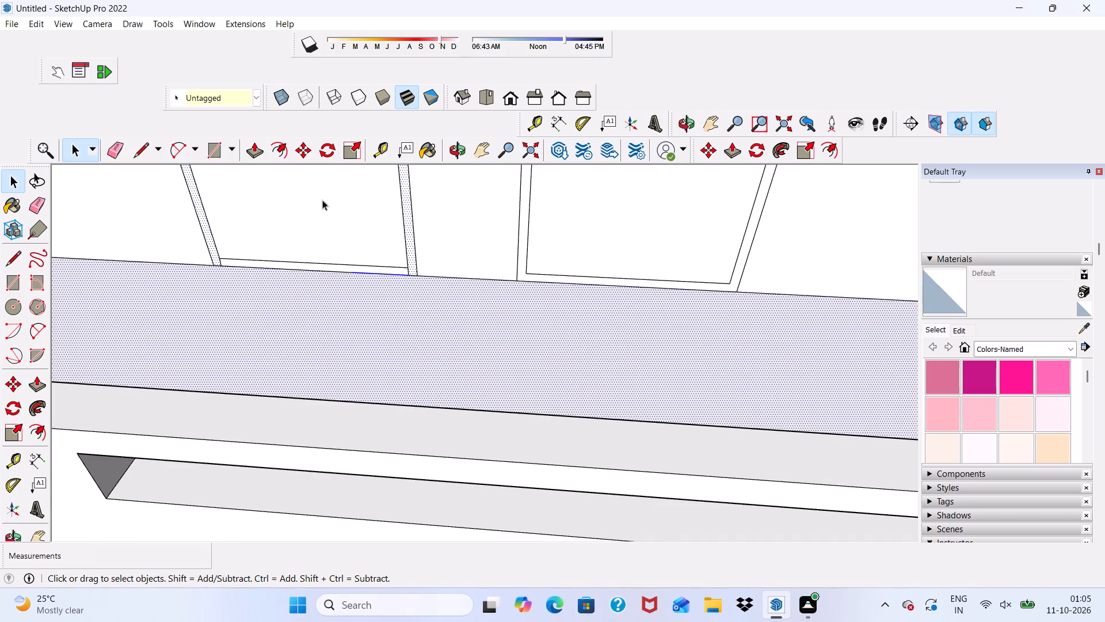
click(136, 144)
scroll(516, 281, up, 5)
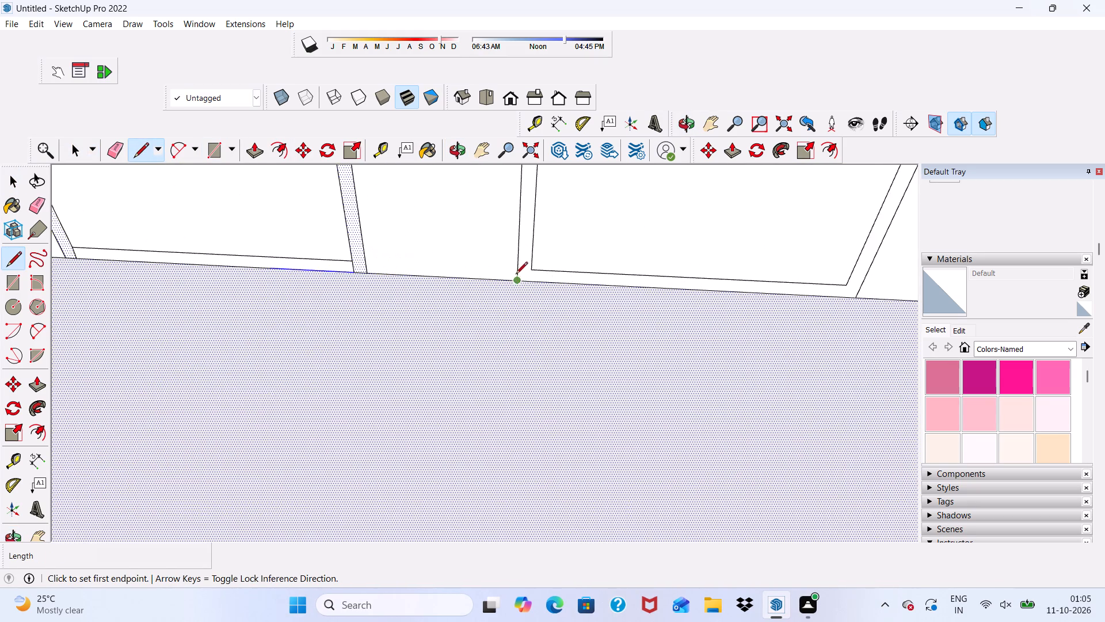
scroll(516, 275, up, 11)
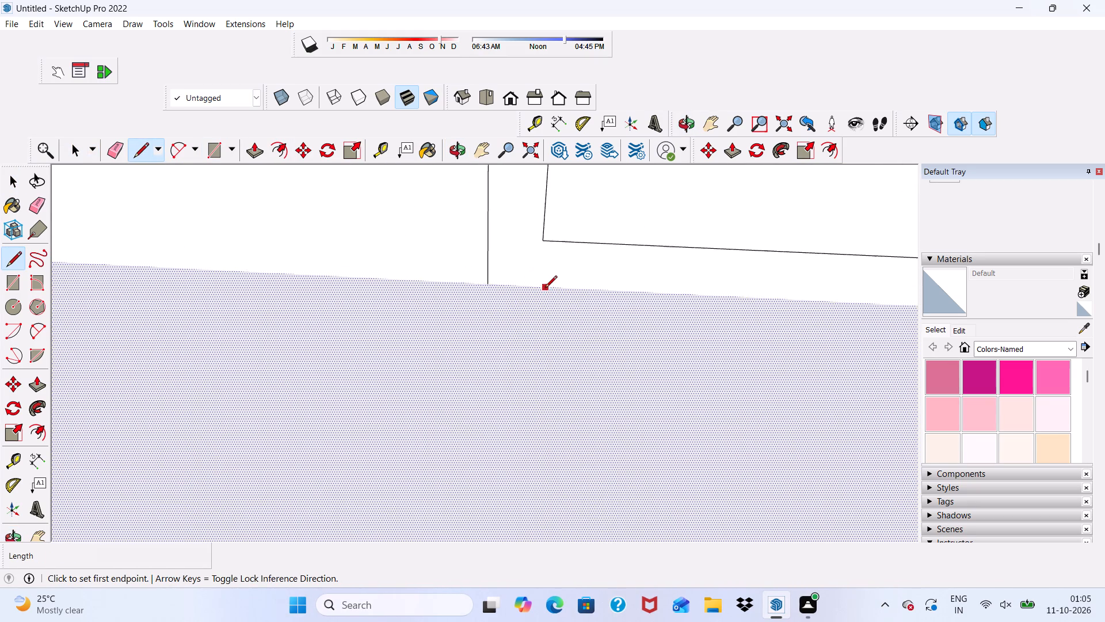
scroll(545, 289, up, 7)
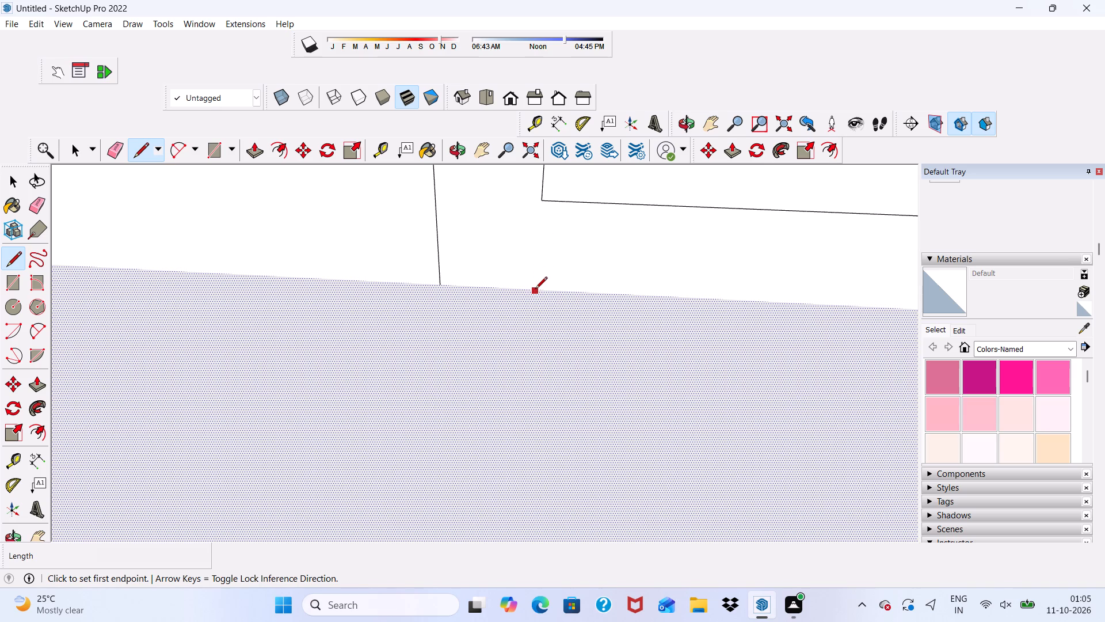
click(535, 290)
click(542, 202)
scroll(469, 254, down, 6)
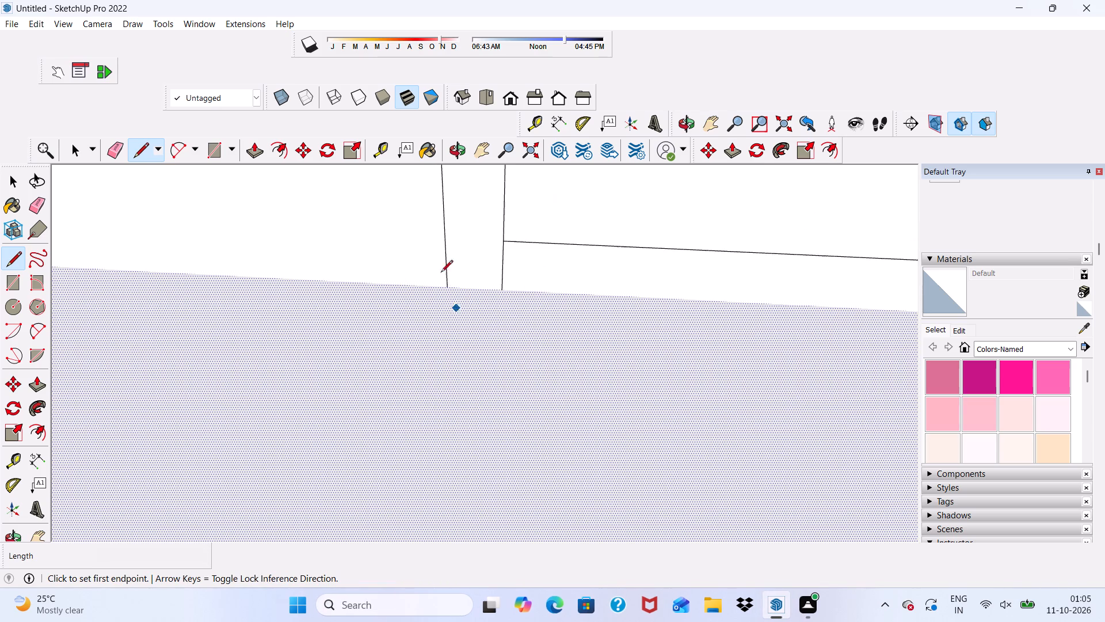
Draw a short line from the floor edge to the outer door's inner lower corner farther from the tower.
scroll(441, 273, down, 6)
scroll(698, 321, down, 1)
scroll(529, 287, down, 9)
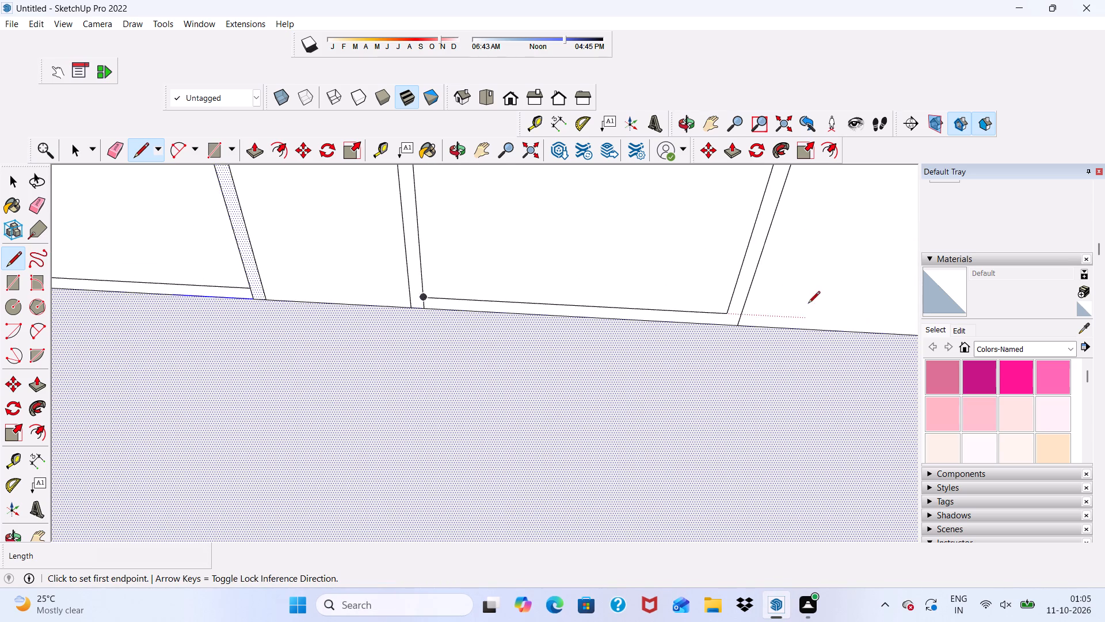
scroll(806, 304, up, 9)
click(697, 323)
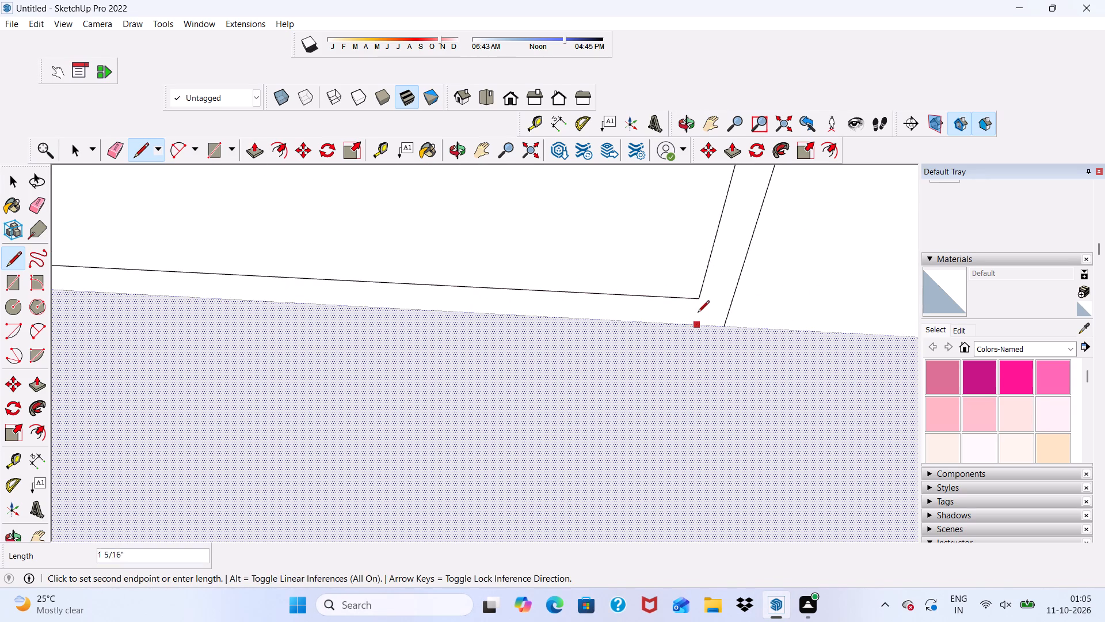
click(699, 296)
scroll(665, 332, down, 5)
scroll(668, 307, up, 4)
key(space)
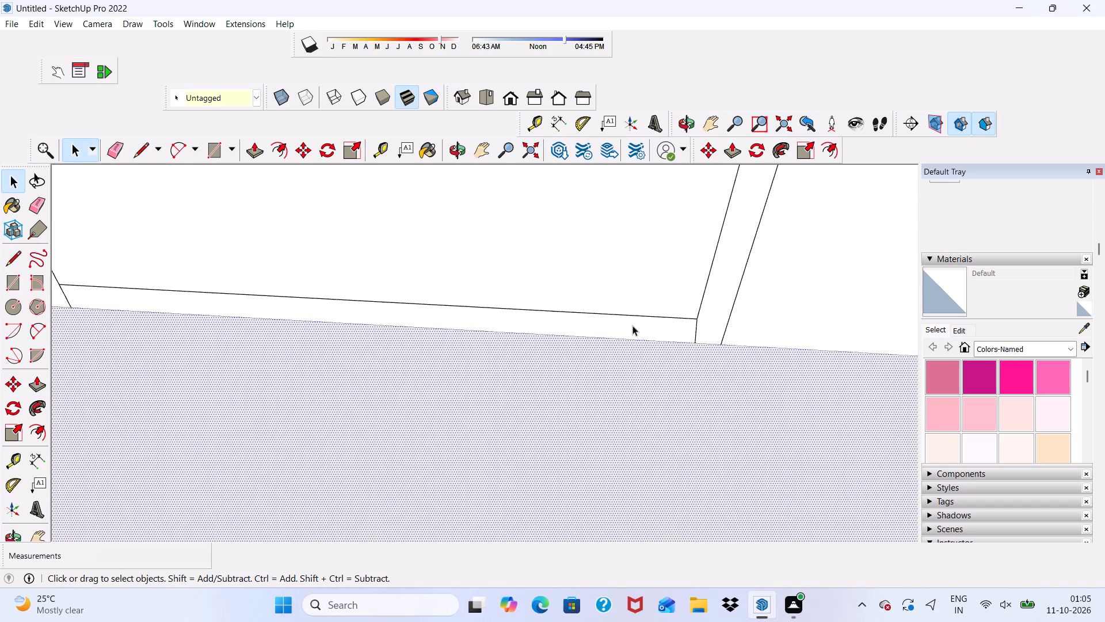
Erase the inner bottom edge of the outer door's frame so its opening reaches the floor.
click(632, 325)
scroll(632, 331, down, 5)
scroll(668, 342, up, 1)
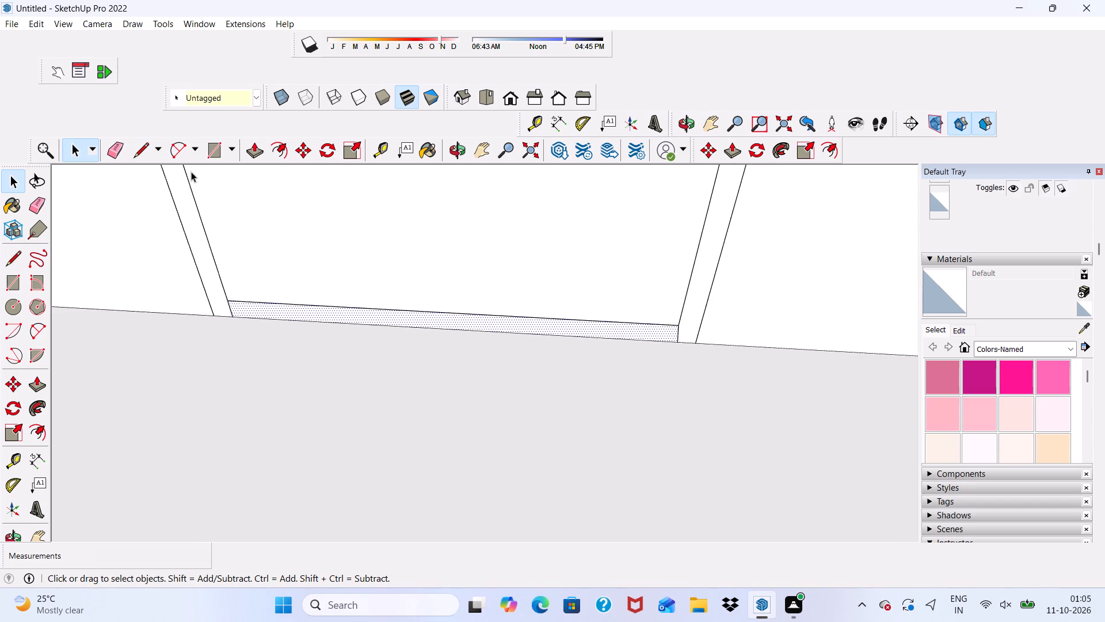
click(110, 152)
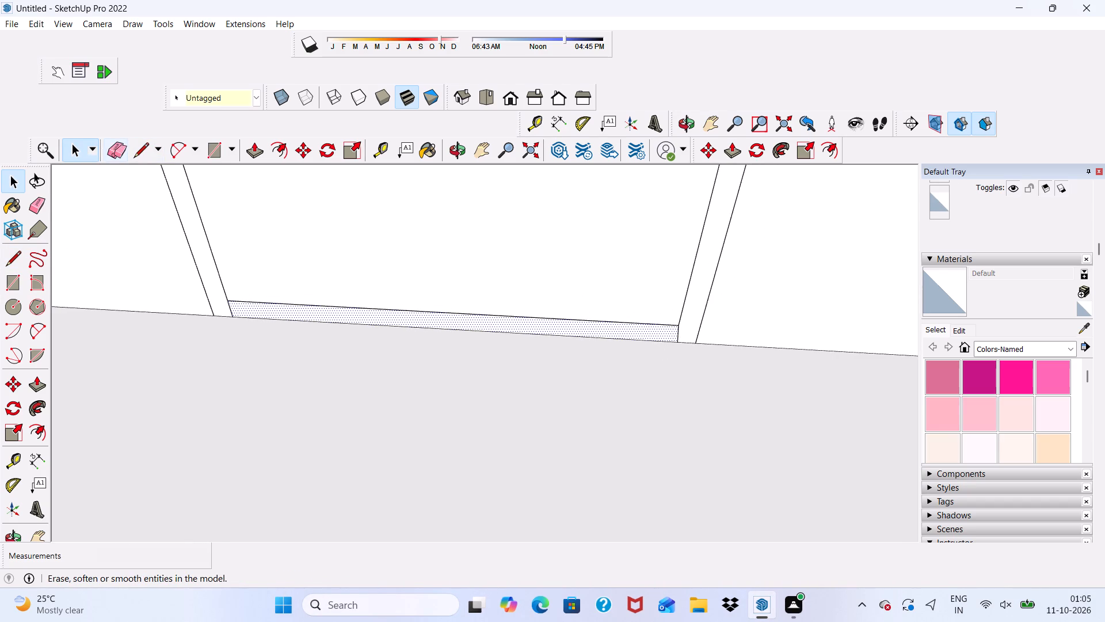
drag(347, 289, 355, 316)
scroll(357, 318, down, 11)
key(space)
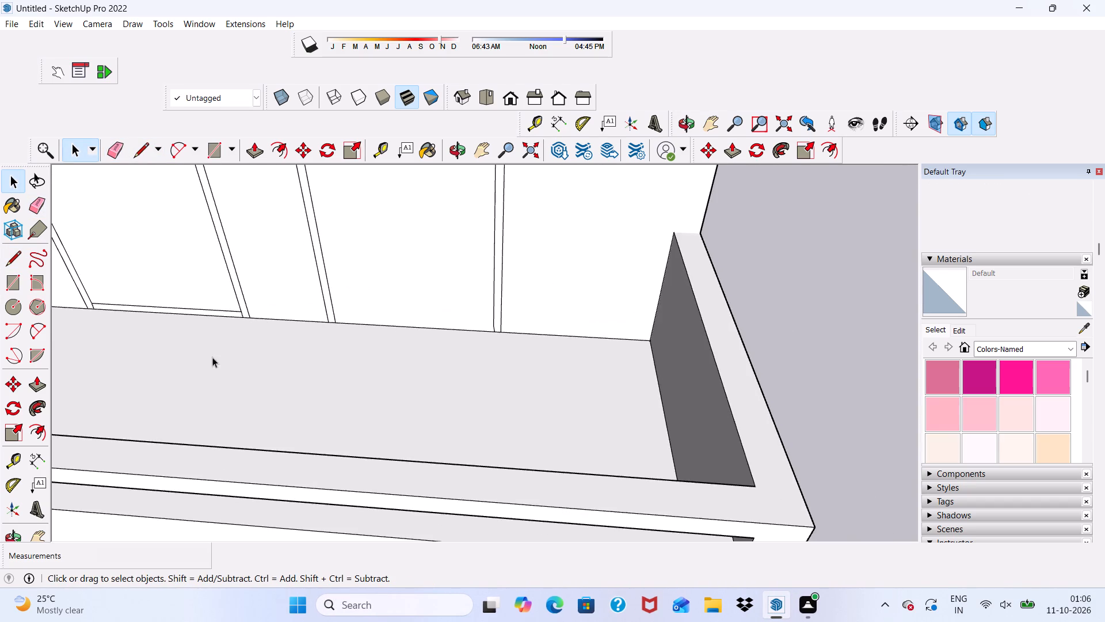
Erase the inner bottom edge of the tower-side door's frame so its opening reaches the floor.
scroll(209, 347, up, 4)
click(113, 139)
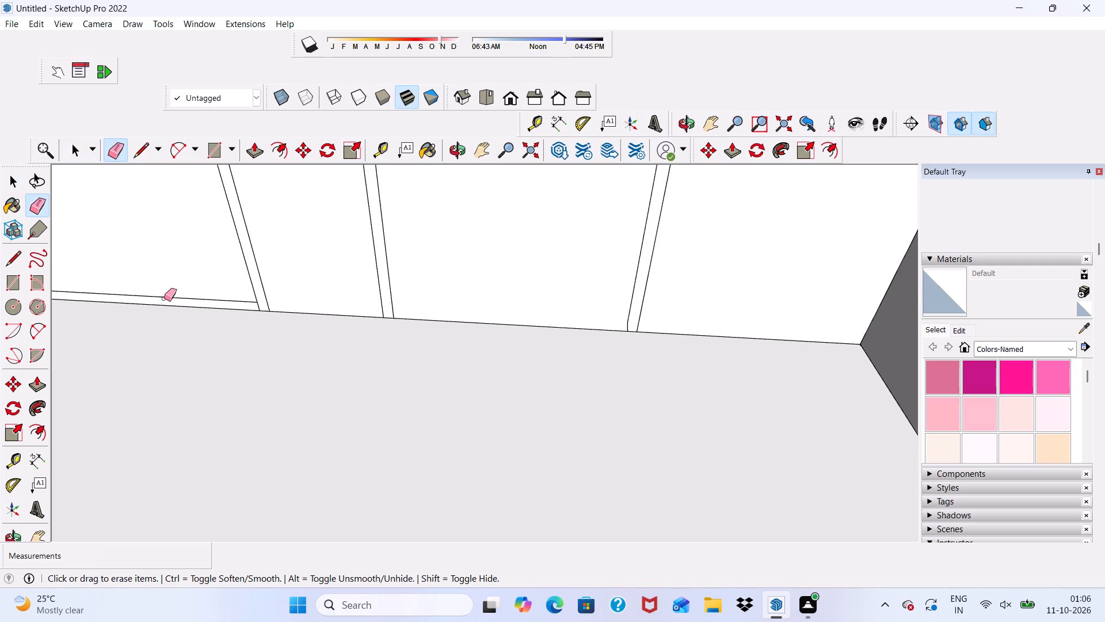
click(164, 298)
scroll(230, 303, up, 4)
drag(224, 296, 230, 308)
scroll(230, 305, down, 11)
key(space)
Draw a central mullion rectangle about 3 1/2" by 6' 9" in the tower-side door, from the frame head to the floor.
scroll(252, 327, up, 4)
scroll(240, 279, down, 2)
middle_drag(276, 302, 277, 221)
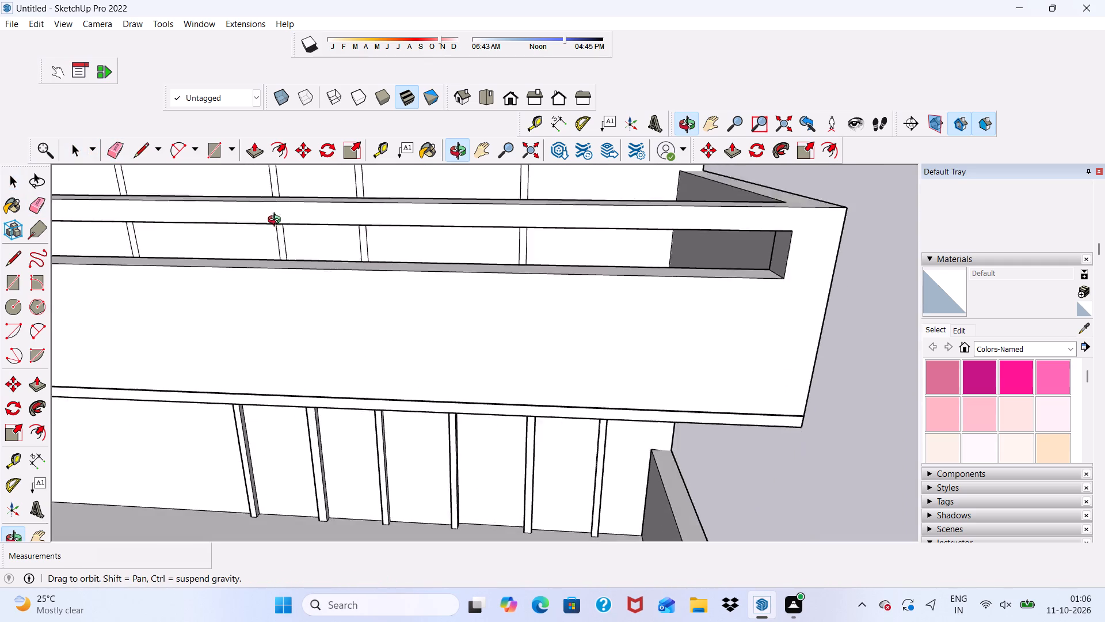
middle_drag(277, 221, 314, 270)
scroll(365, 280, down, 5)
middle_drag(435, 264, 429, 215)
scroll(465, 179, up, 1)
scroll(455, 229, down, 5)
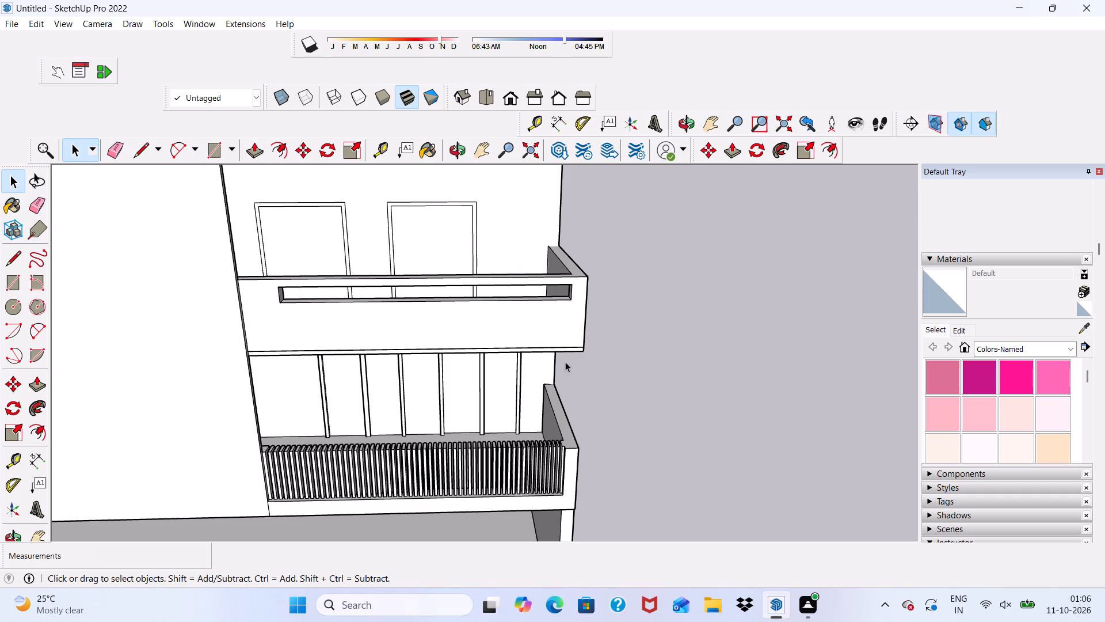
click(632, 347)
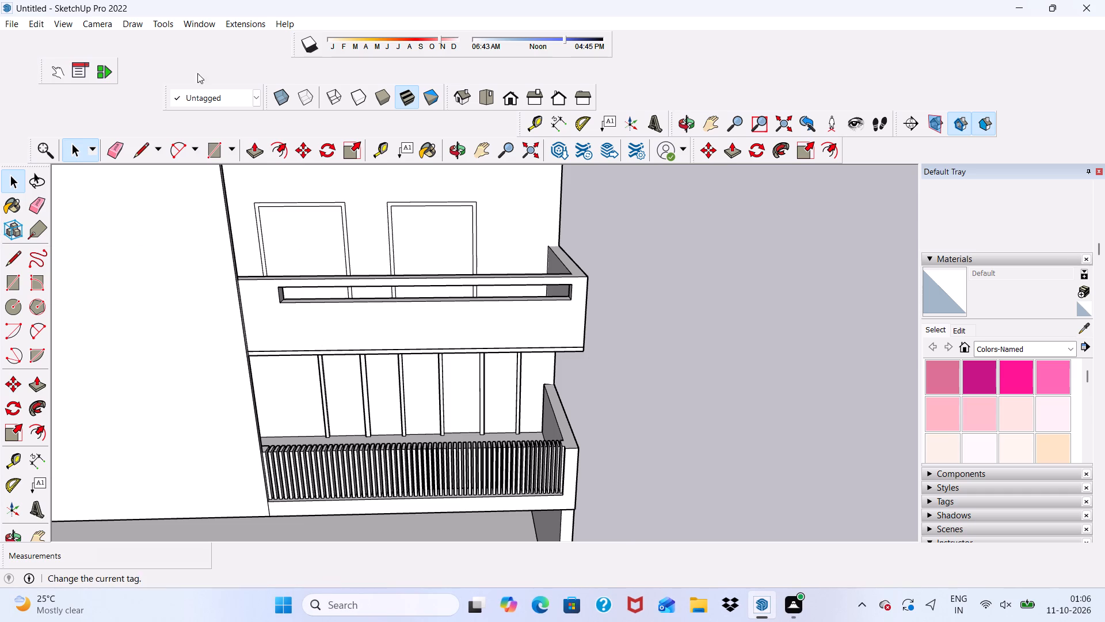
click(221, 147)
scroll(302, 225, up, 4)
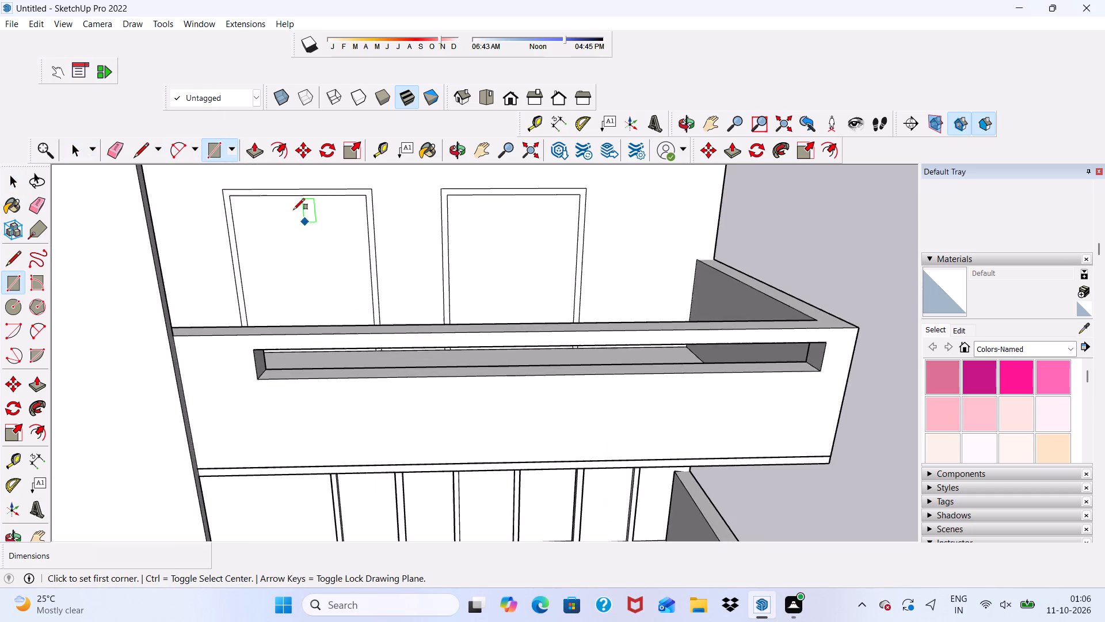
scroll(294, 210, up, 6)
click(312, 195)
scroll(342, 238, down, 6)
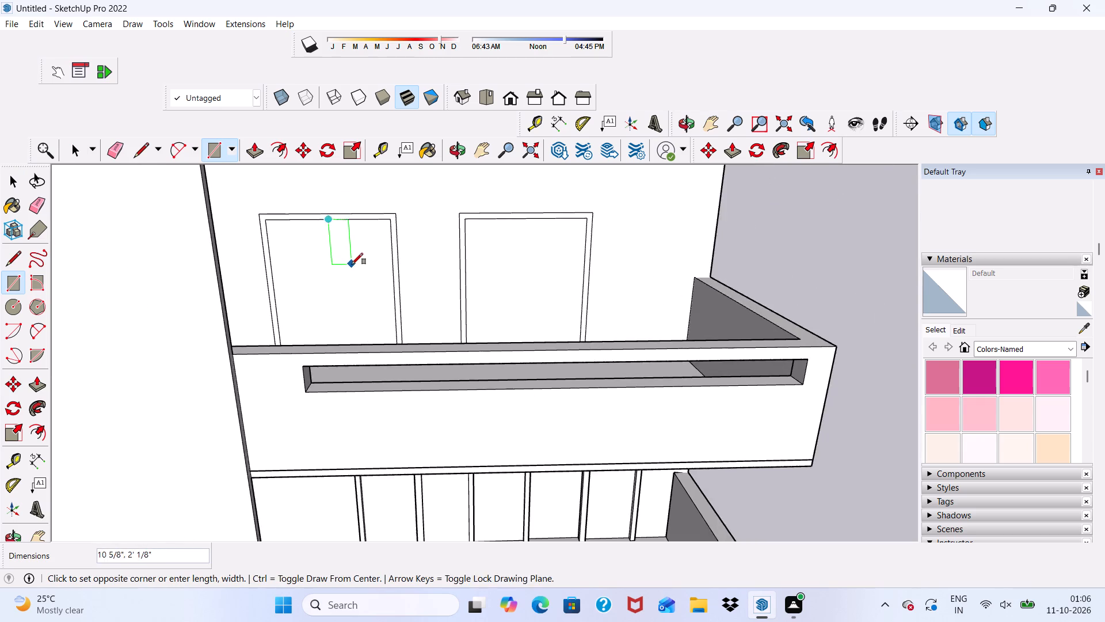
middle_drag(352, 267, 326, 371)
scroll(329, 365, up, 6)
scroll(323, 359, down, 3)
middle_drag(331, 398, 334, 326)
scroll(344, 336, up, 3)
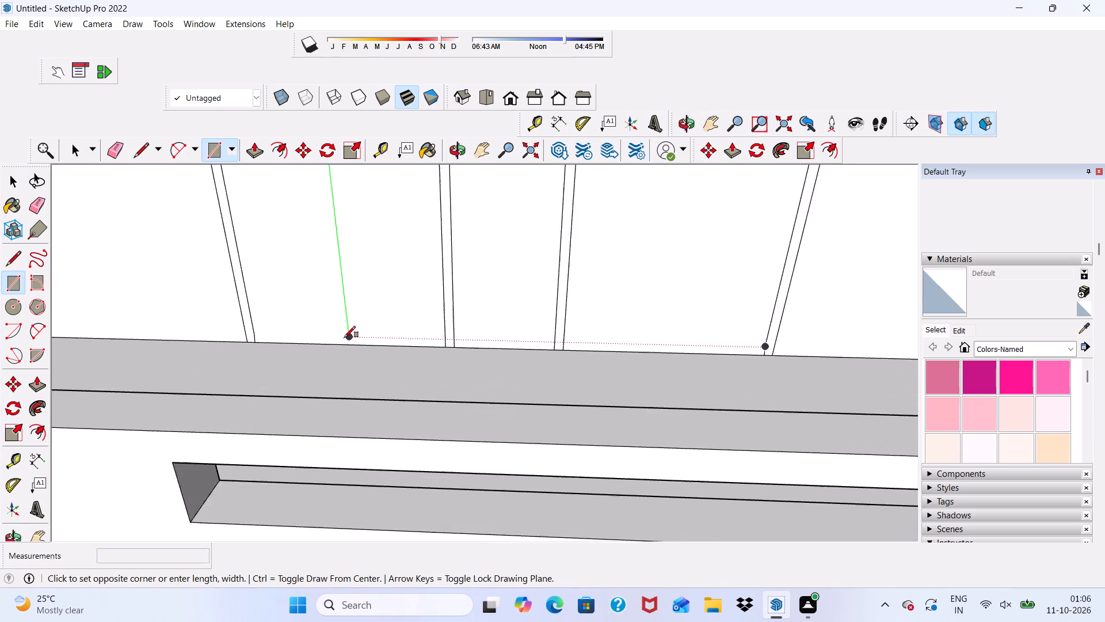
scroll(344, 337, up, 7)
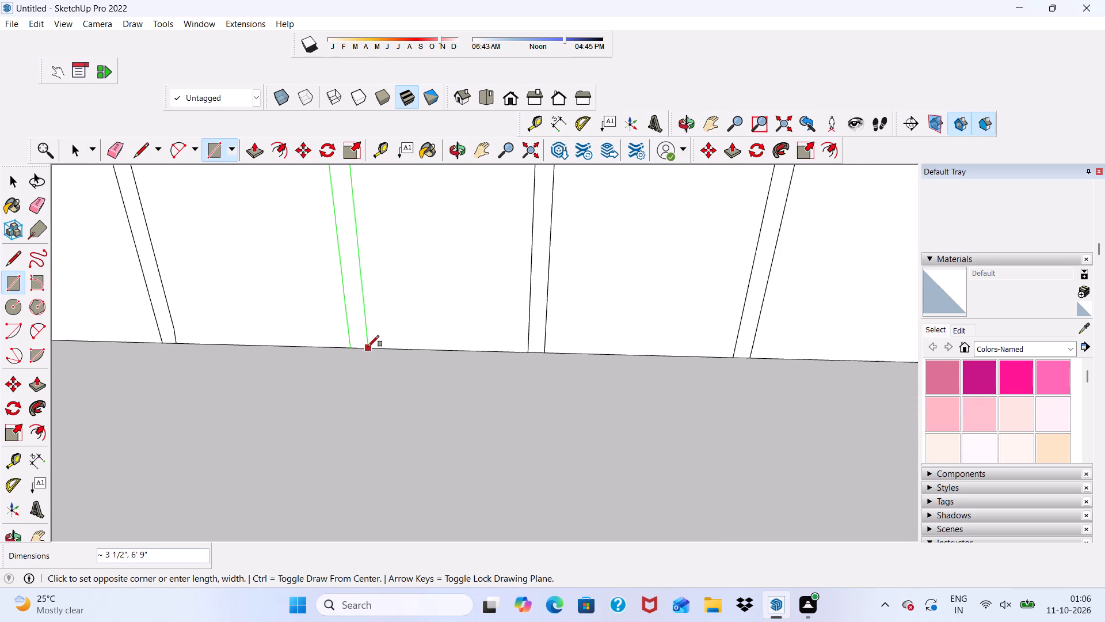
click(367, 346)
Draw a central mullion rectangle in the outer door, from the inner top edge of its frame to the floor.
scroll(373, 354, down, 8)
scroll(519, 312, up, 1)
middle_drag(519, 312, 503, 266)
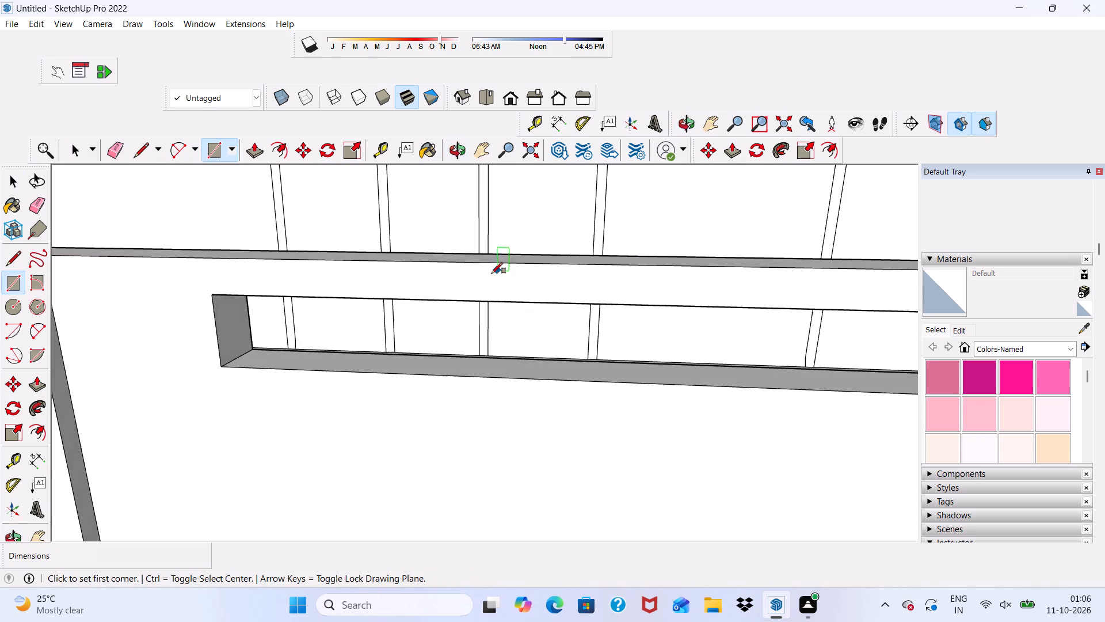
scroll(474, 292, down, 10)
scroll(587, 210, up, 7)
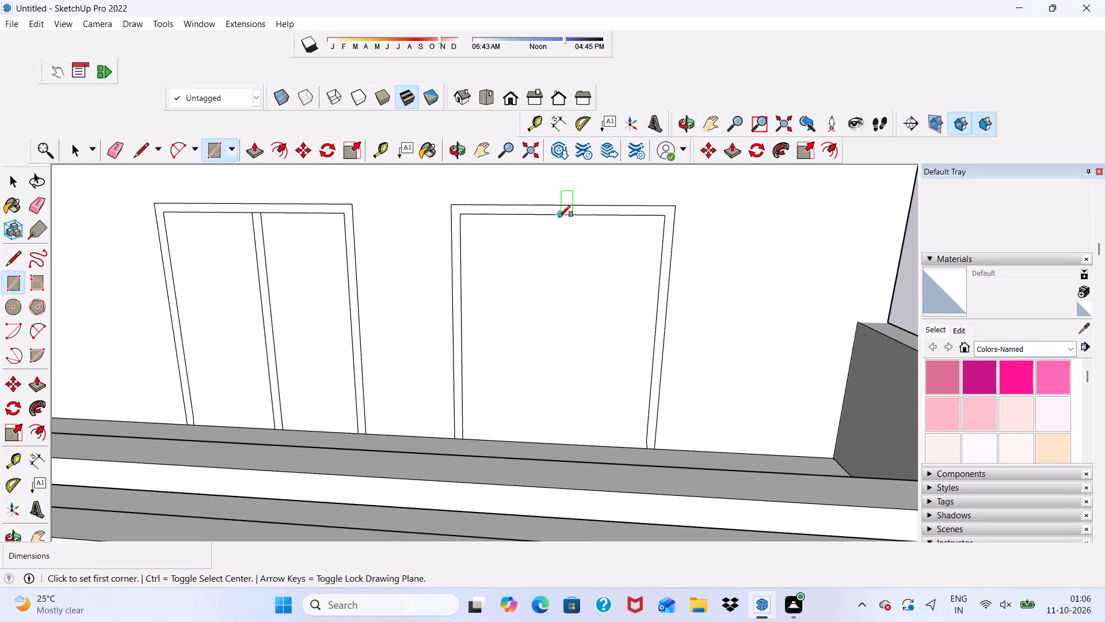
click(559, 217)
scroll(577, 283, down, 4)
scroll(586, 324, up, 6)
scroll(555, 328, down, 1)
middle_drag(556, 333, 565, 374)
scroll(565, 394, up, 5)
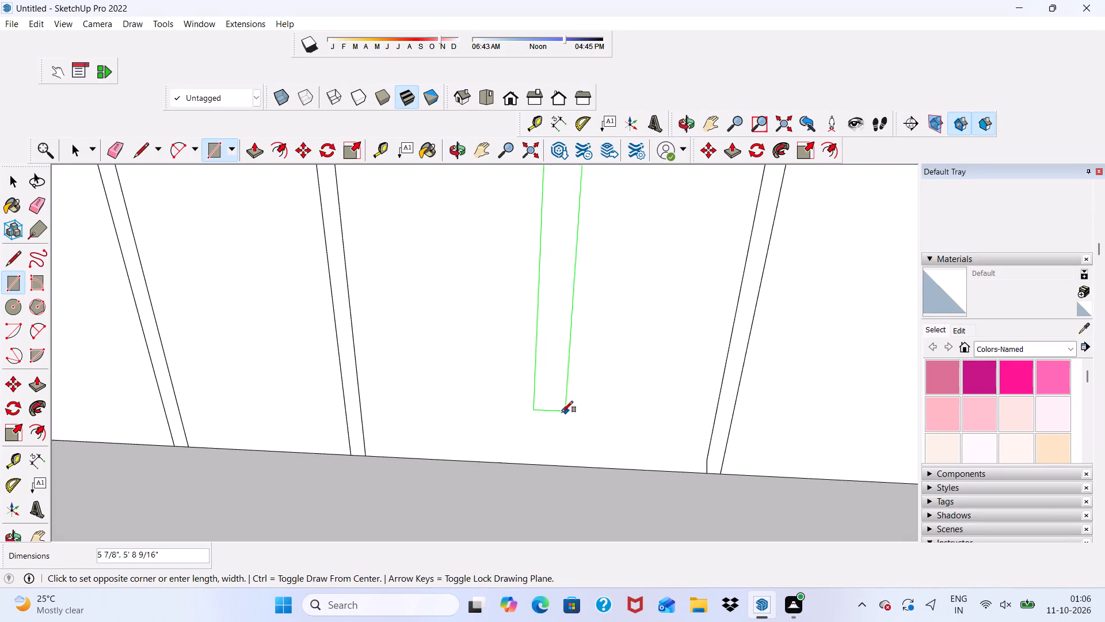
click(550, 465)
scroll(550, 449, down, 5)
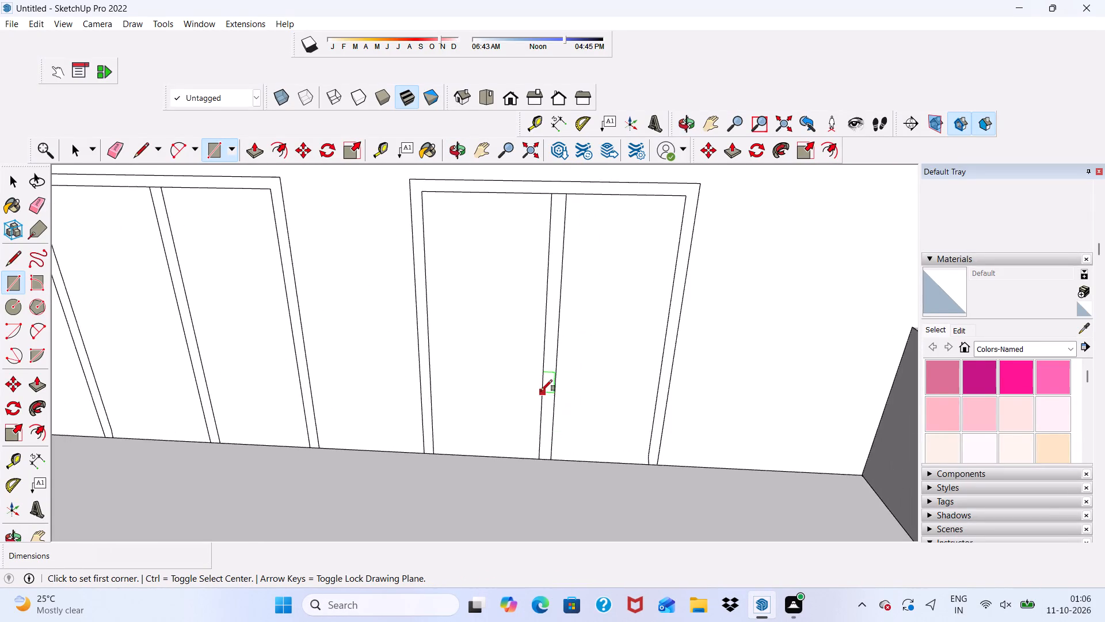
scroll(541, 391, down, 3)
scroll(543, 321, up, 1)
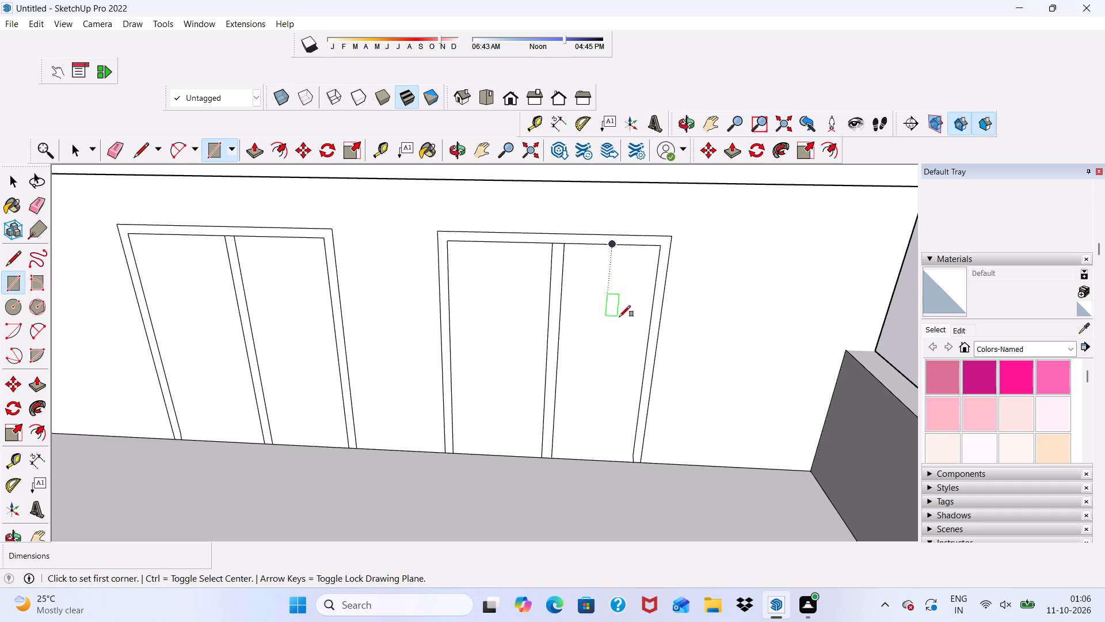
key(space)
Erase the short edges separating both doors' central mullions from the heads of their frames.
scroll(376, 163, up, 1)
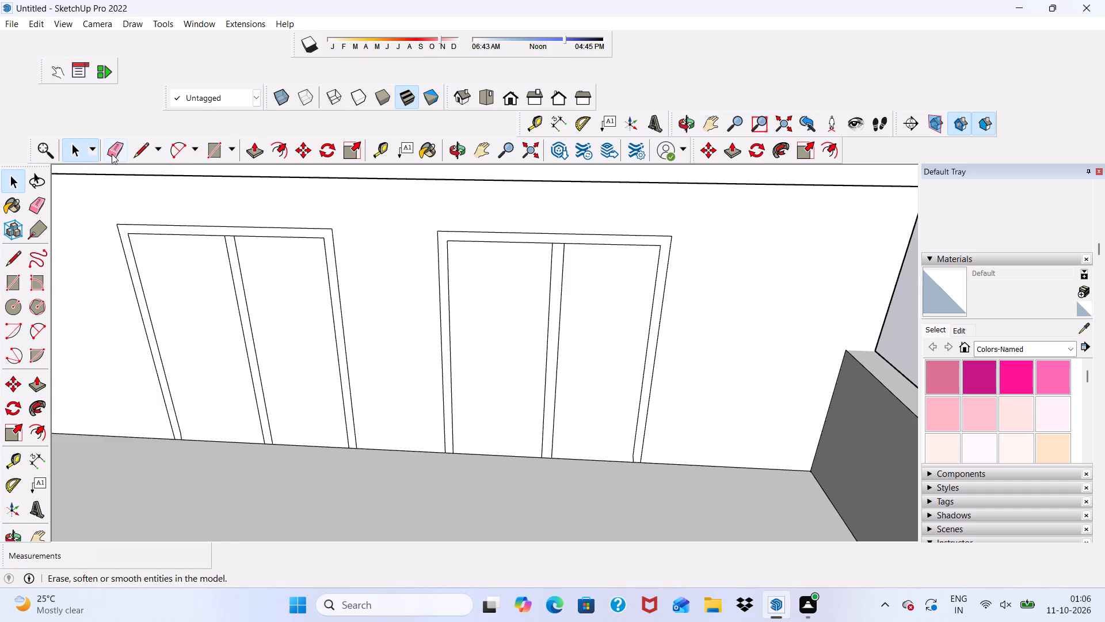
click(112, 151)
scroll(214, 251, up, 7)
click(241, 224)
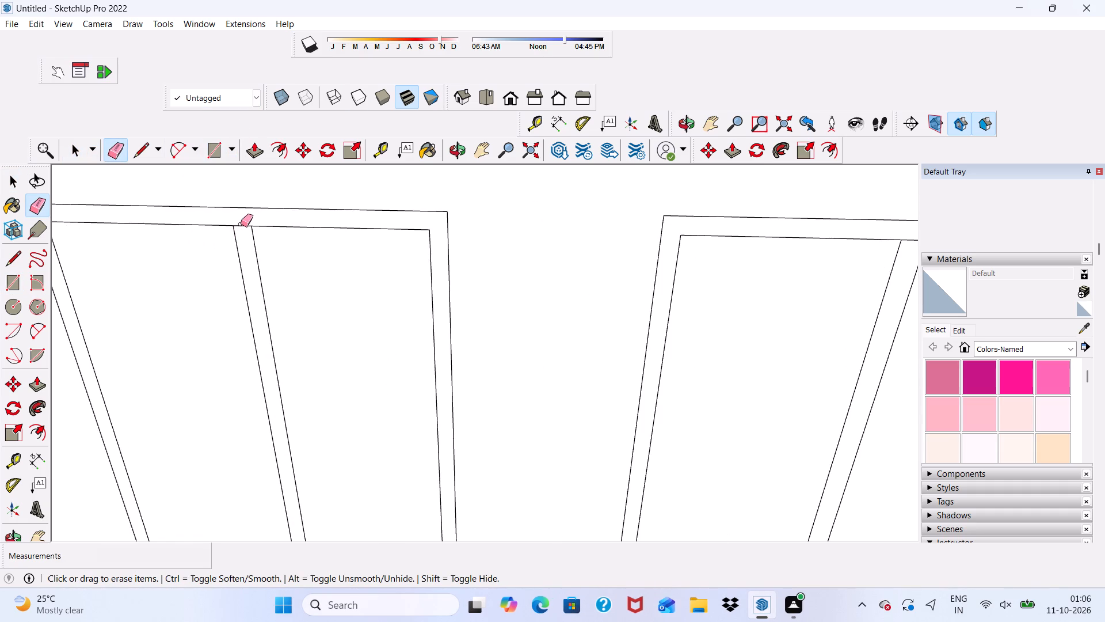
drag(241, 224, 241, 239)
click(241, 227)
scroll(244, 258, down, 6)
scroll(260, 266, up, 2)
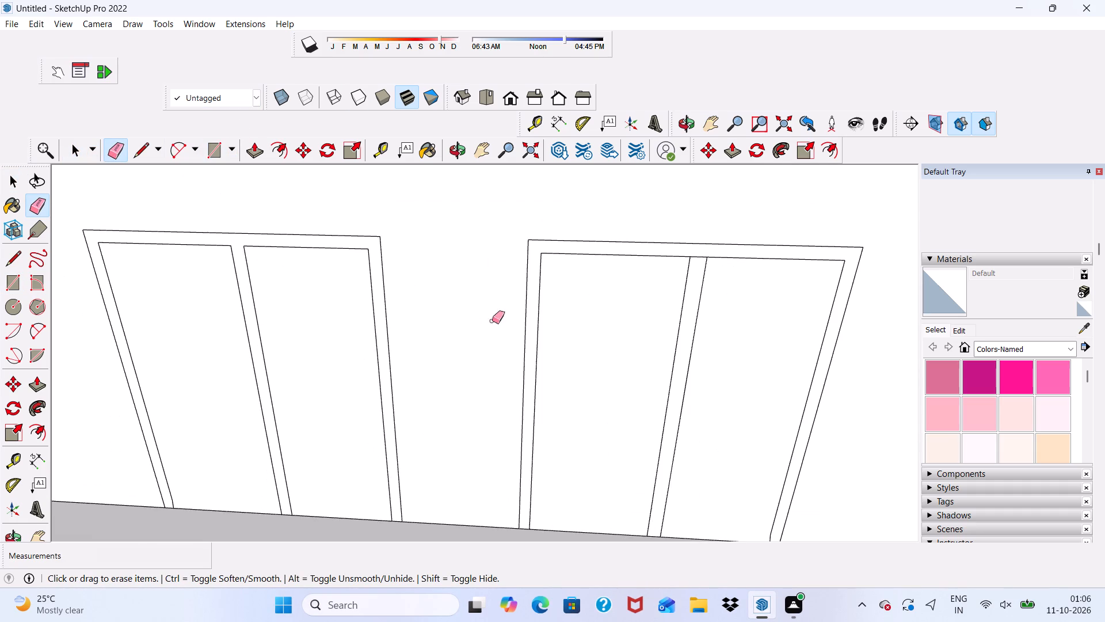
scroll(675, 302, up, 4)
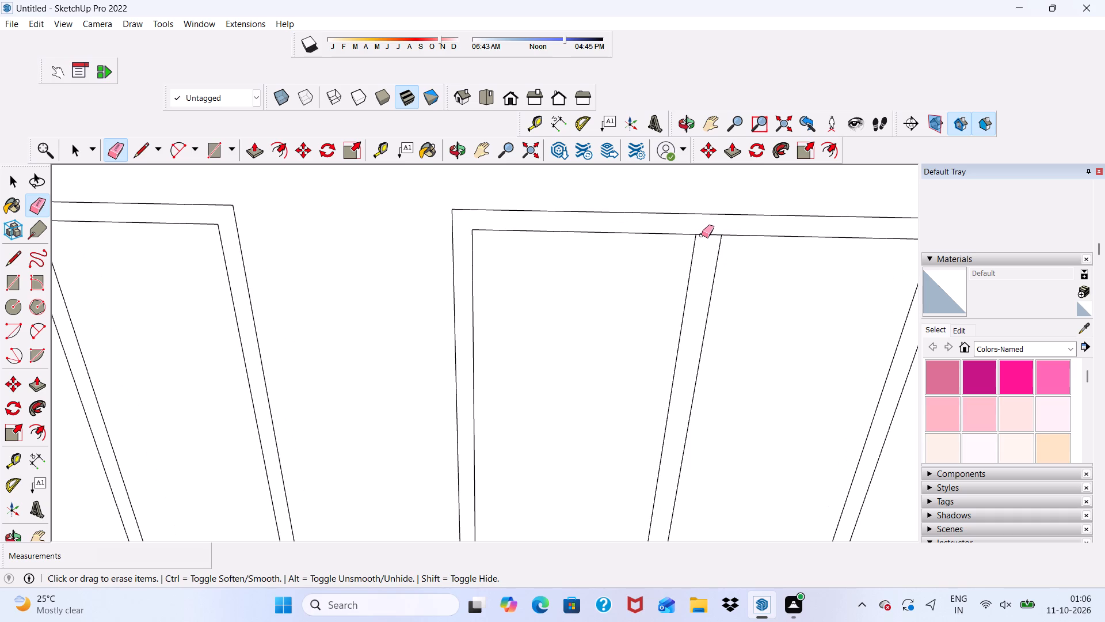
drag(702, 235, 704, 240)
Push/Pull the outer door's joined frame and mullion face outward 3".
key(space)
click(705, 245)
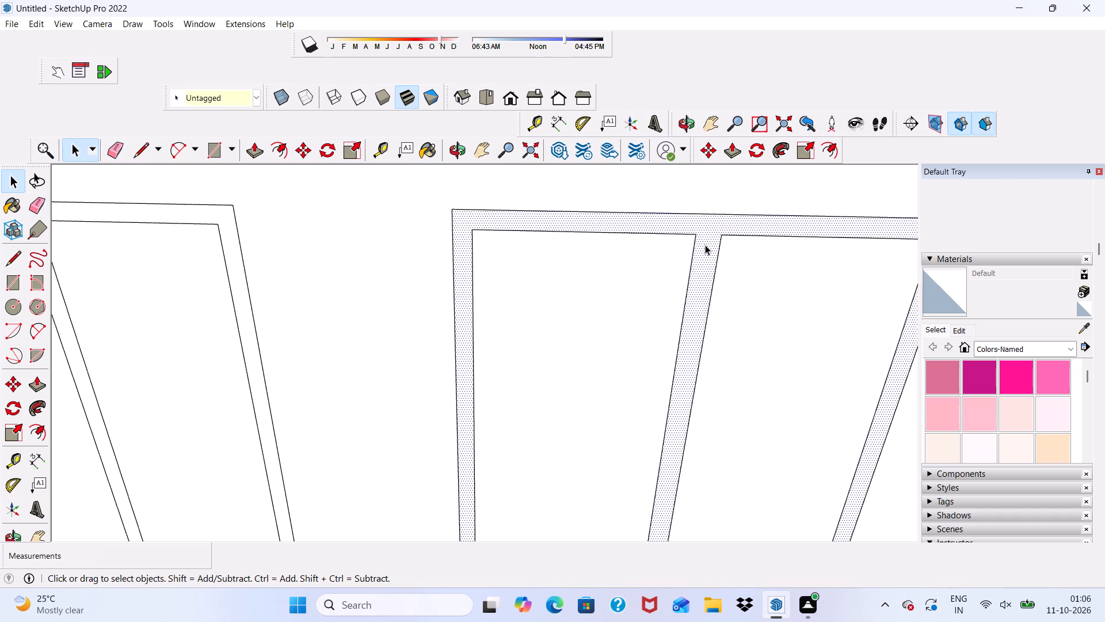
click(252, 147)
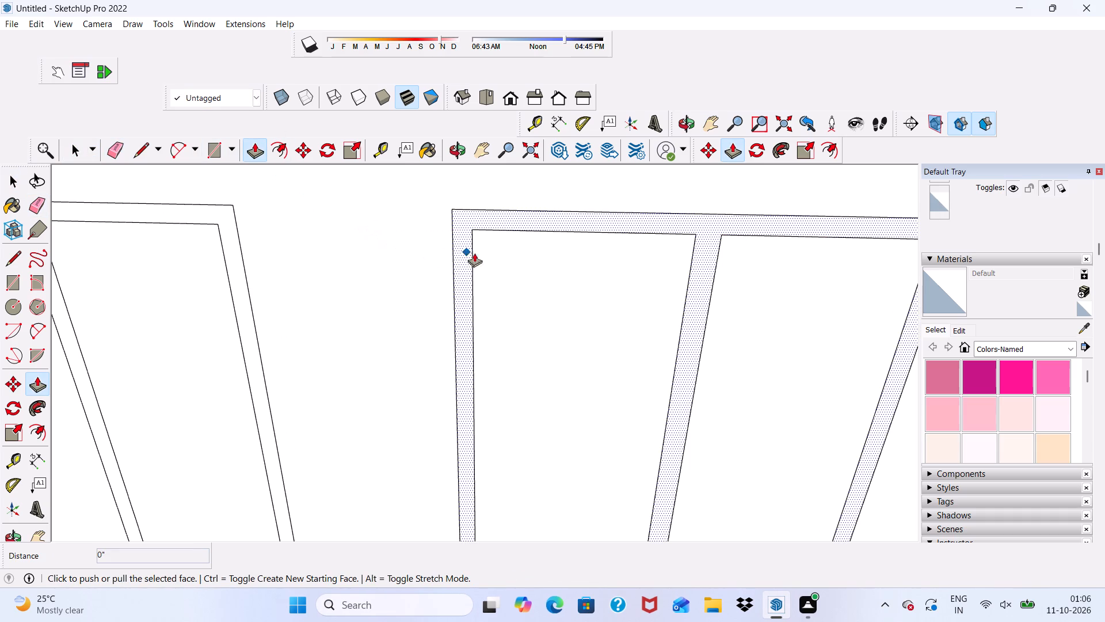
click(457, 247)
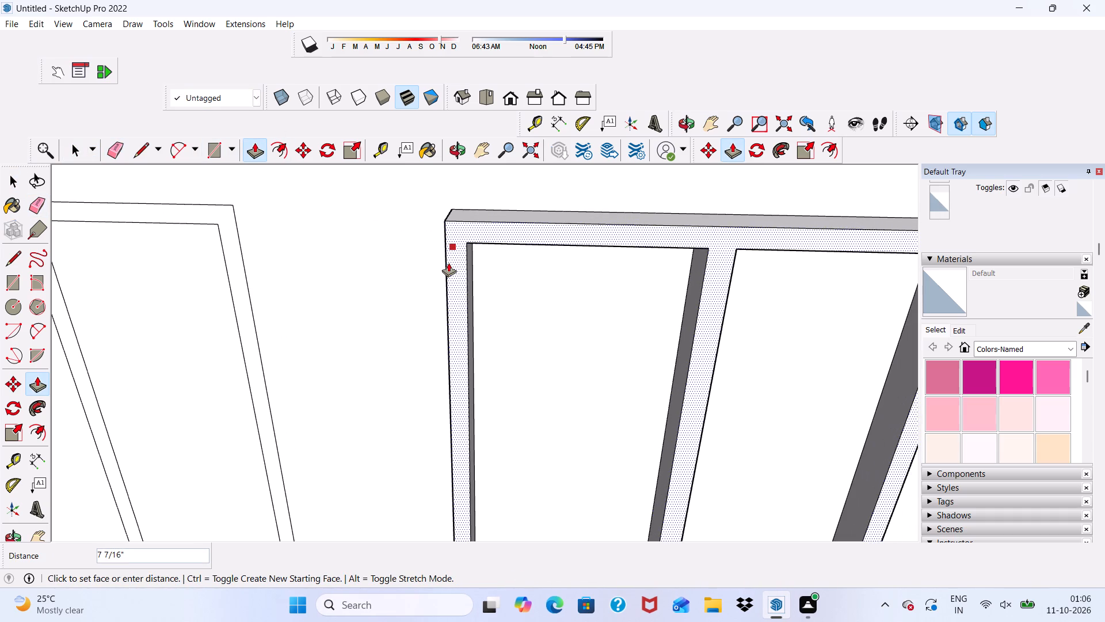
key(3)
key(shift+quotedbl)
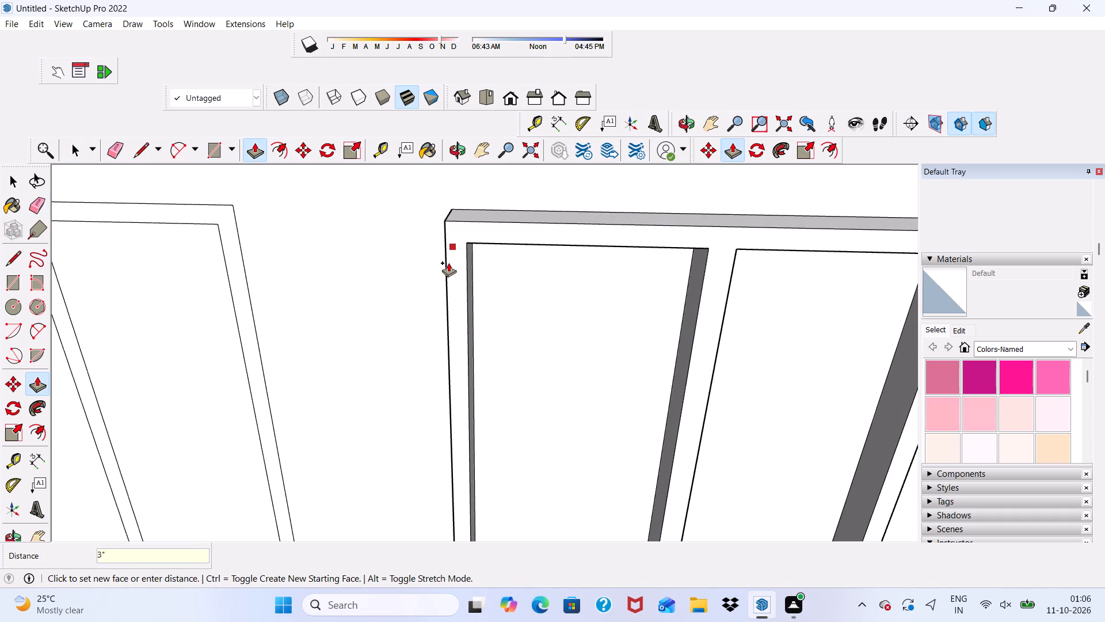
key(Return)
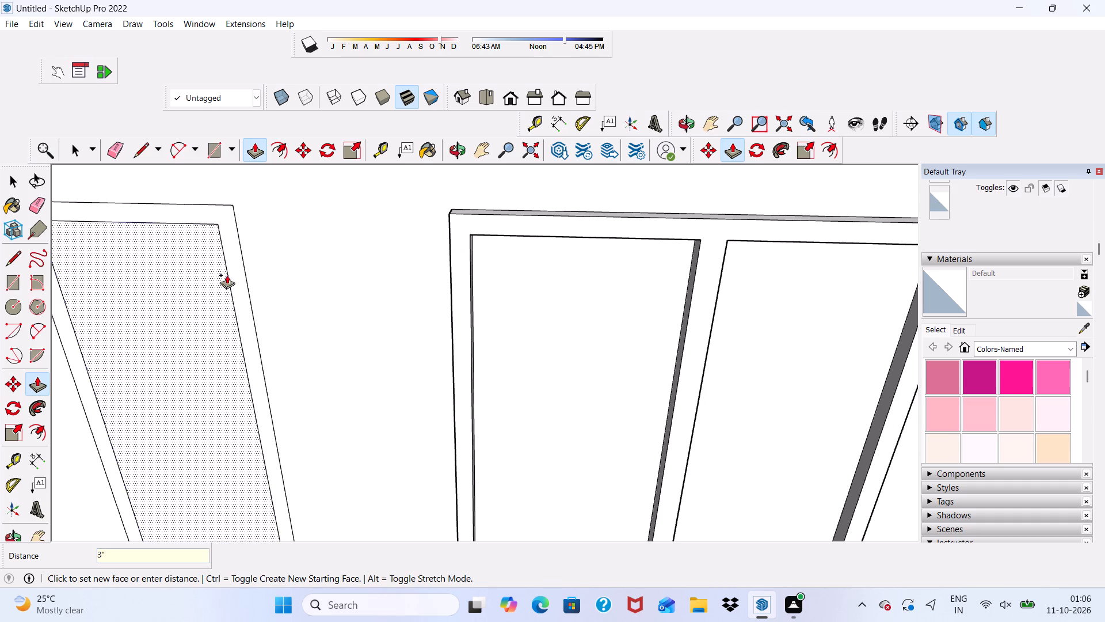
Push/Pull the tower-side door's frame and mullion face outward to match the outer door's 3" frame.
click(233, 283)
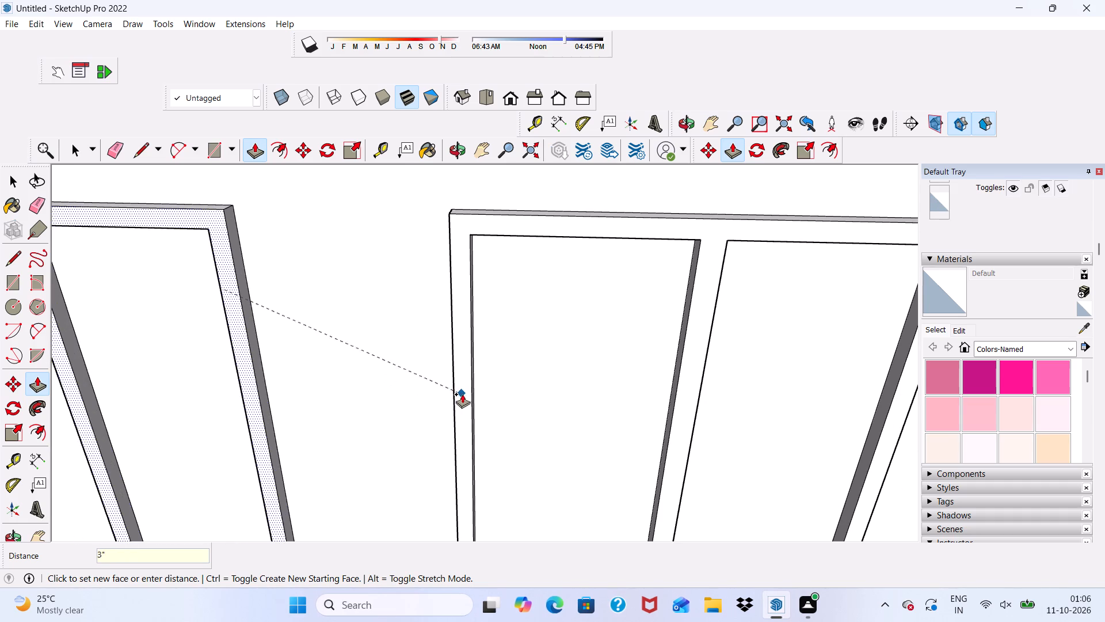
click(463, 393)
scroll(415, 371, down, 10)
key(space)
Erase the line crossing the outer end of the slab's top face above the new doors.
middle_drag(410, 349, 441, 232)
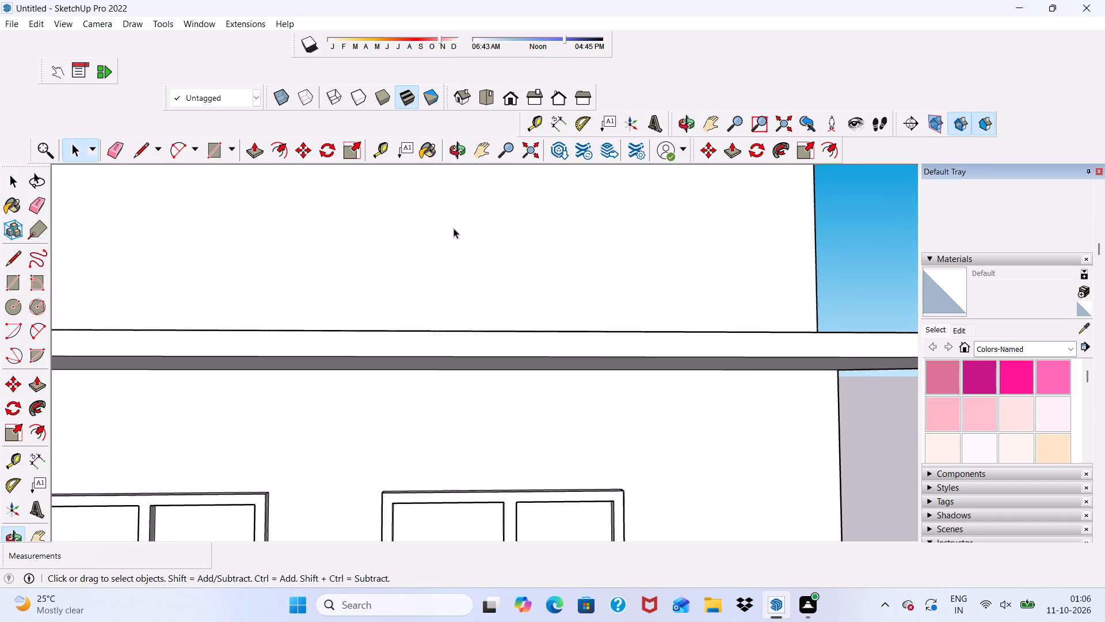
scroll(454, 228, up, 1)
scroll(437, 267, down, 16)
middle_drag(483, 304, 445, 272)
scroll(483, 304, up, 1)
scroll(485, 305, down, 1)
scroll(455, 256, down, 8)
middle_drag(448, 279, 424, 416)
scroll(490, 279, up, 14)
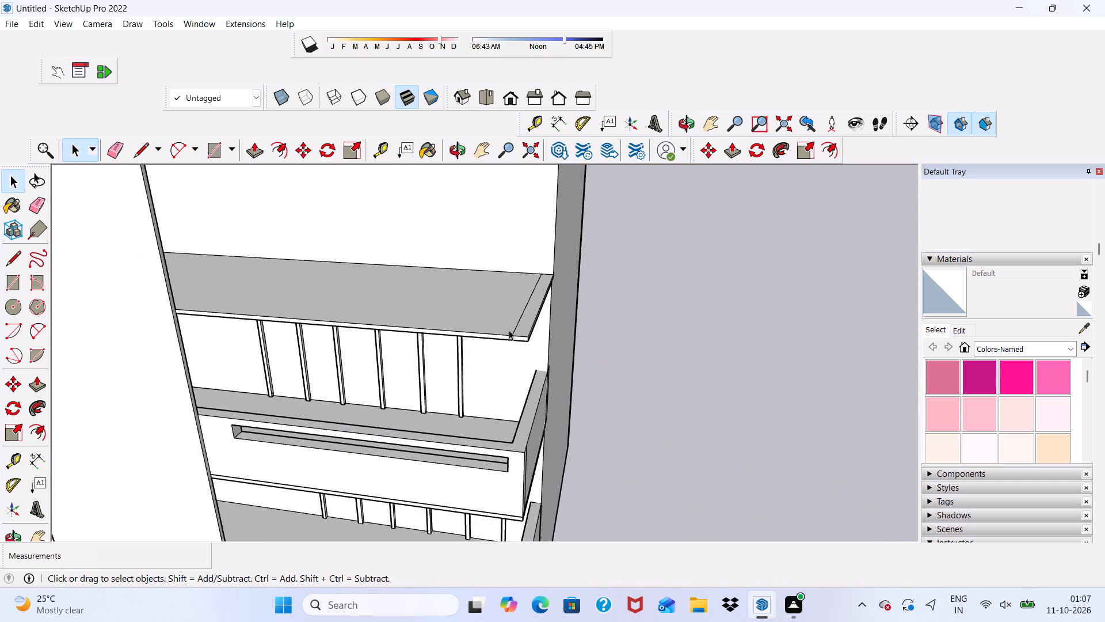
scroll(509, 330, up, 3)
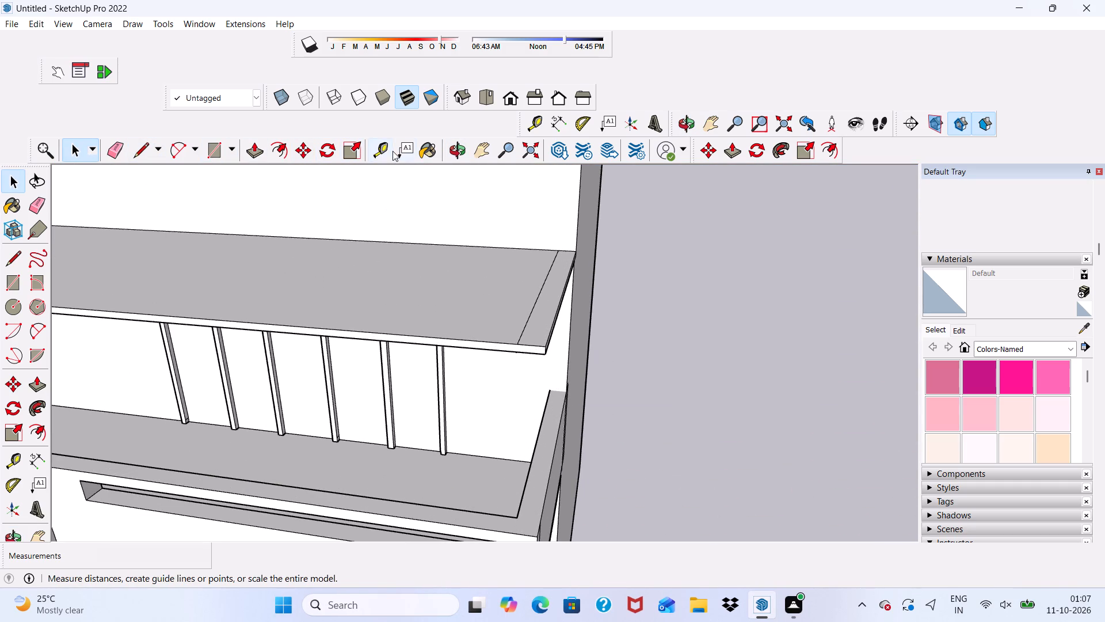
click(115, 151)
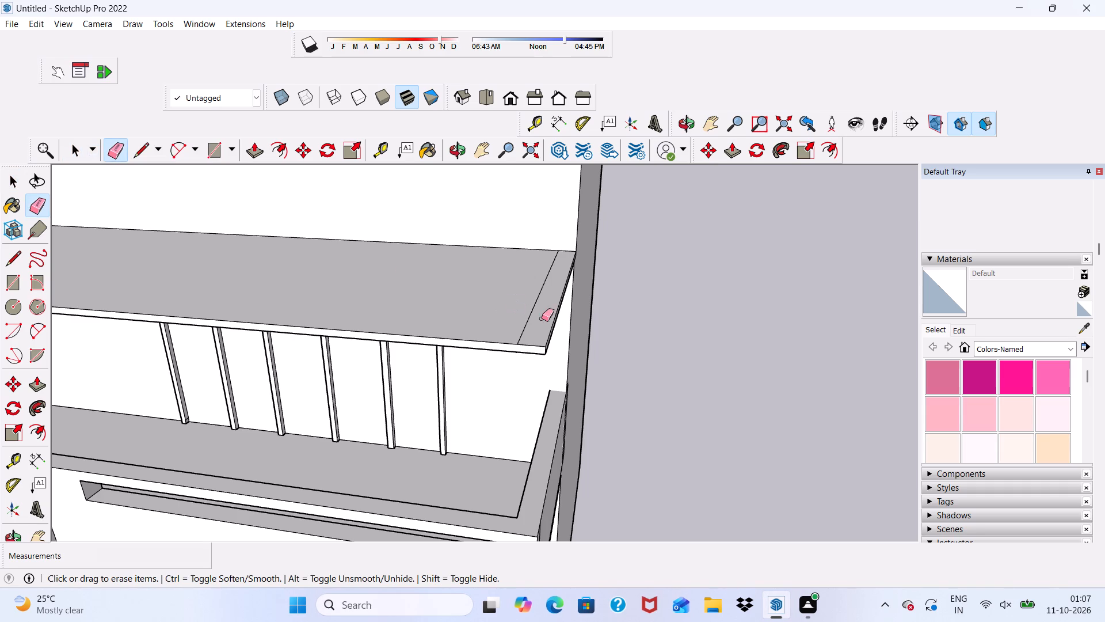
drag(537, 310, 523, 309)
Offset the outline of the top slab's upper face inward by 9".
click(280, 151)
click(259, 299)
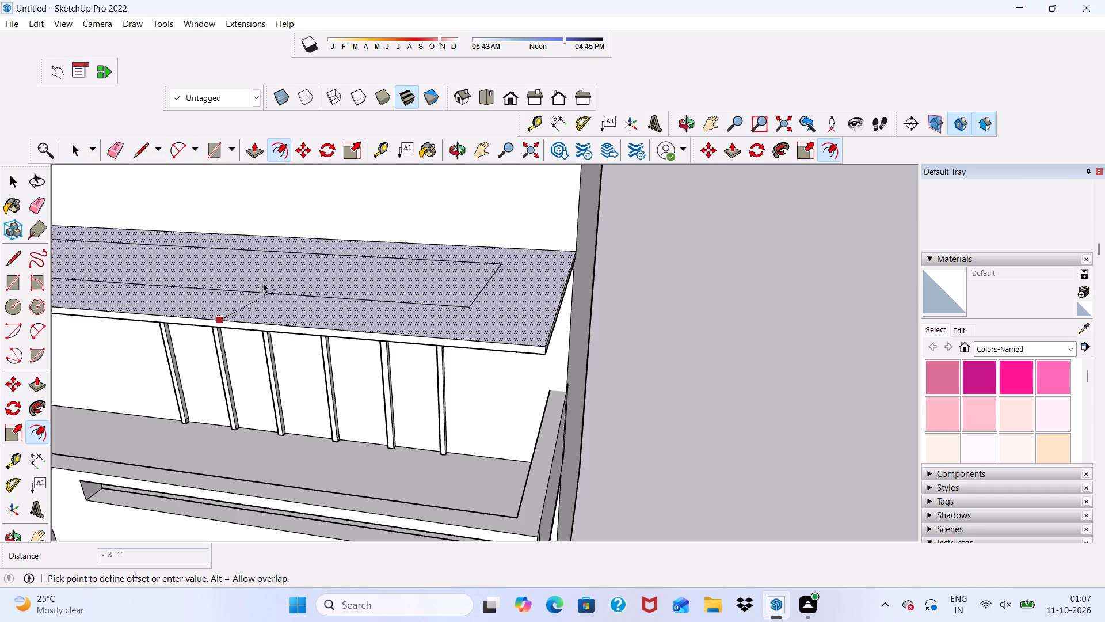
text(9")
key(Return)
key(space)
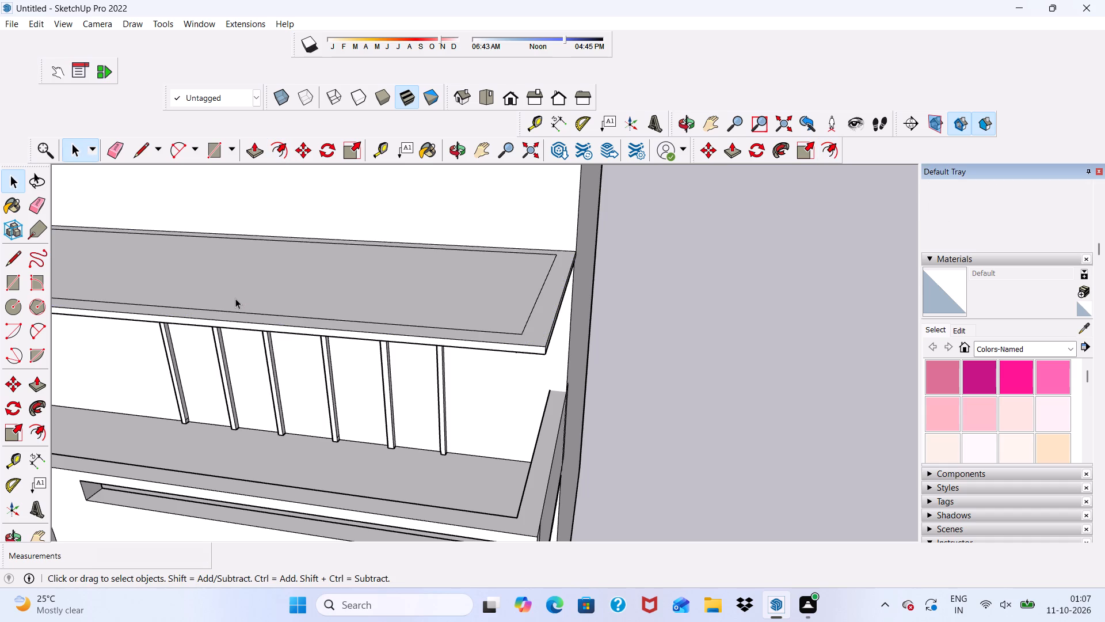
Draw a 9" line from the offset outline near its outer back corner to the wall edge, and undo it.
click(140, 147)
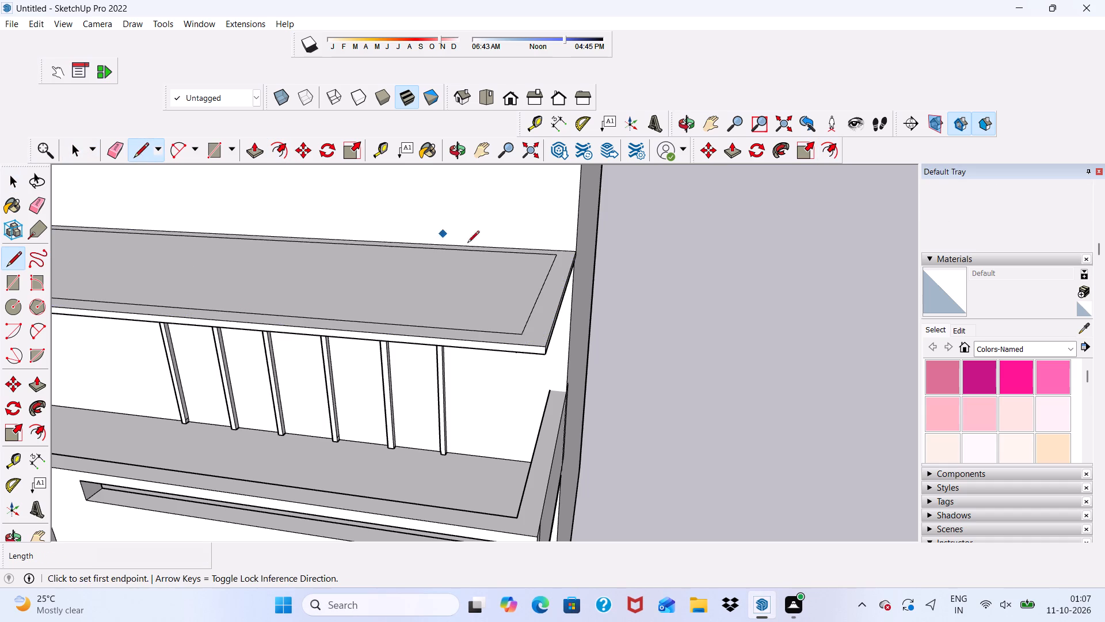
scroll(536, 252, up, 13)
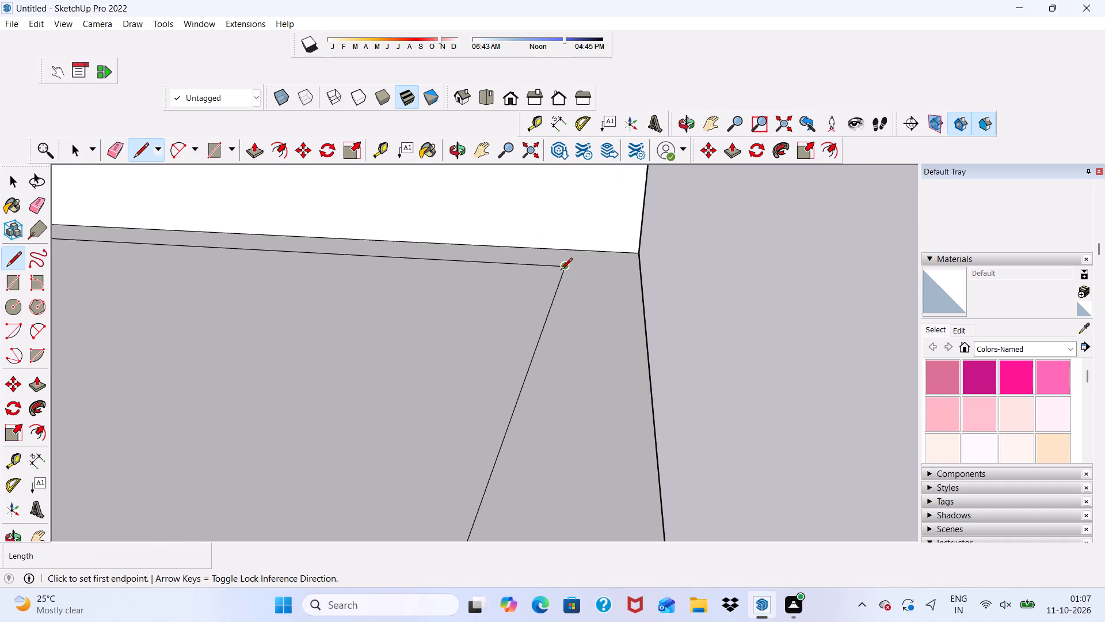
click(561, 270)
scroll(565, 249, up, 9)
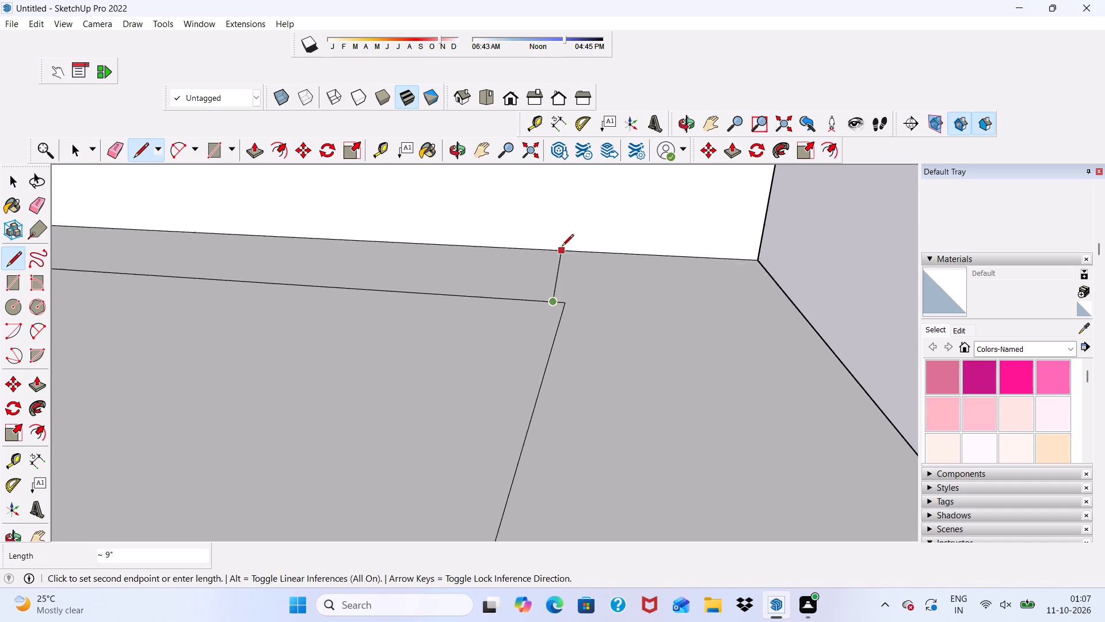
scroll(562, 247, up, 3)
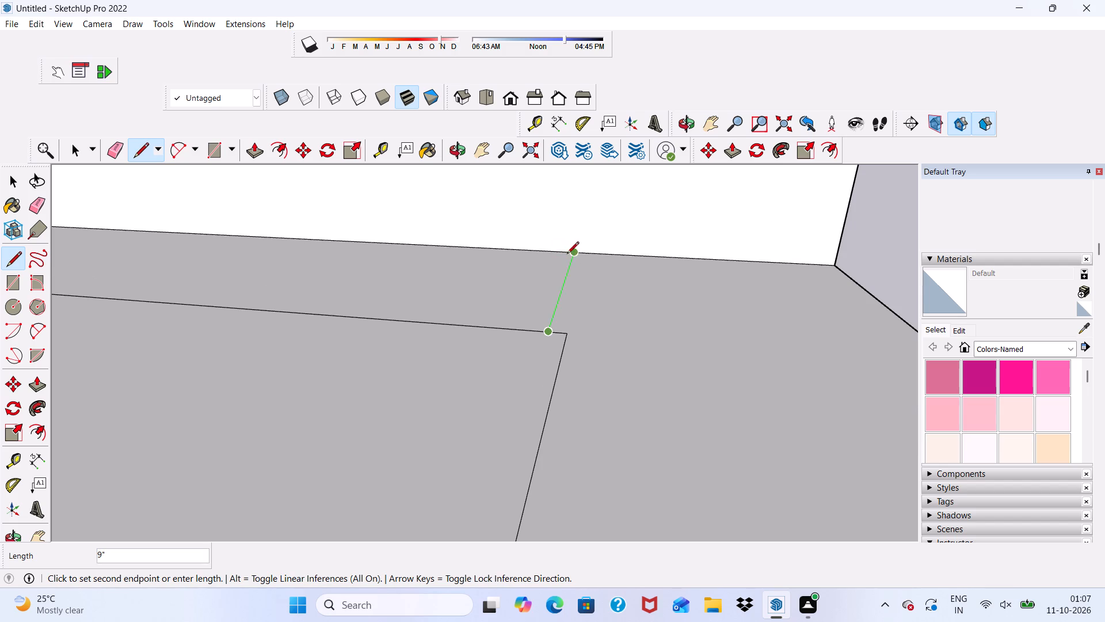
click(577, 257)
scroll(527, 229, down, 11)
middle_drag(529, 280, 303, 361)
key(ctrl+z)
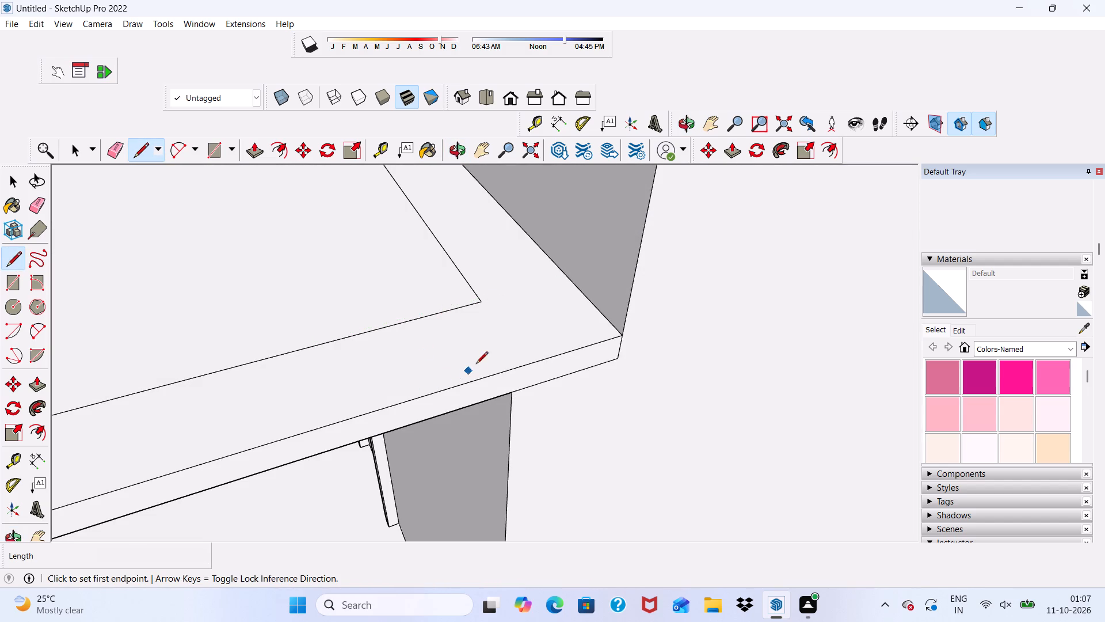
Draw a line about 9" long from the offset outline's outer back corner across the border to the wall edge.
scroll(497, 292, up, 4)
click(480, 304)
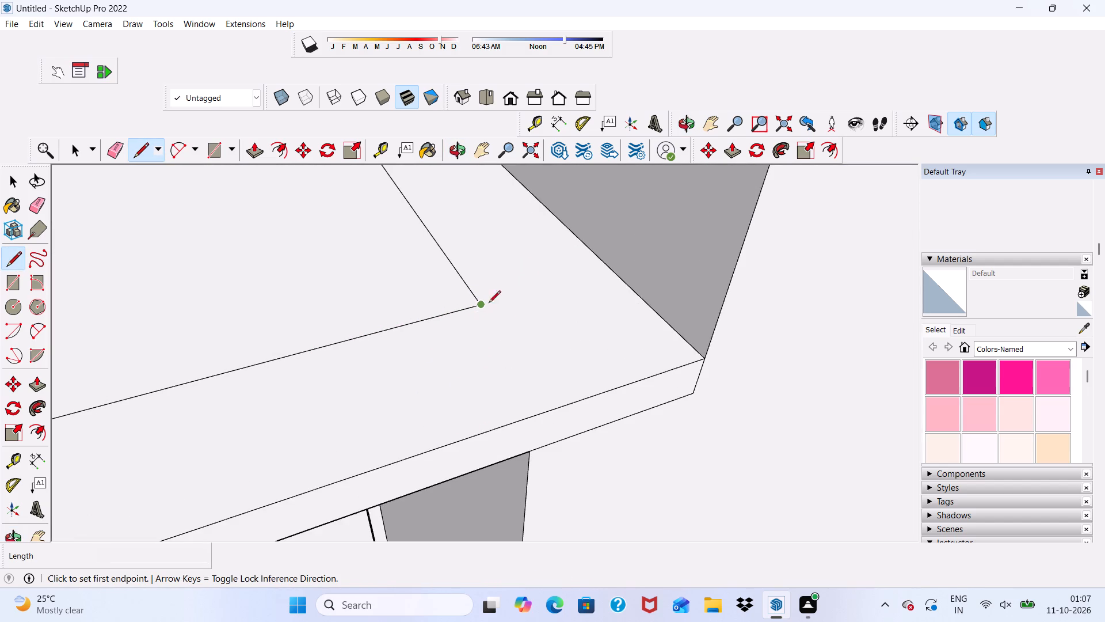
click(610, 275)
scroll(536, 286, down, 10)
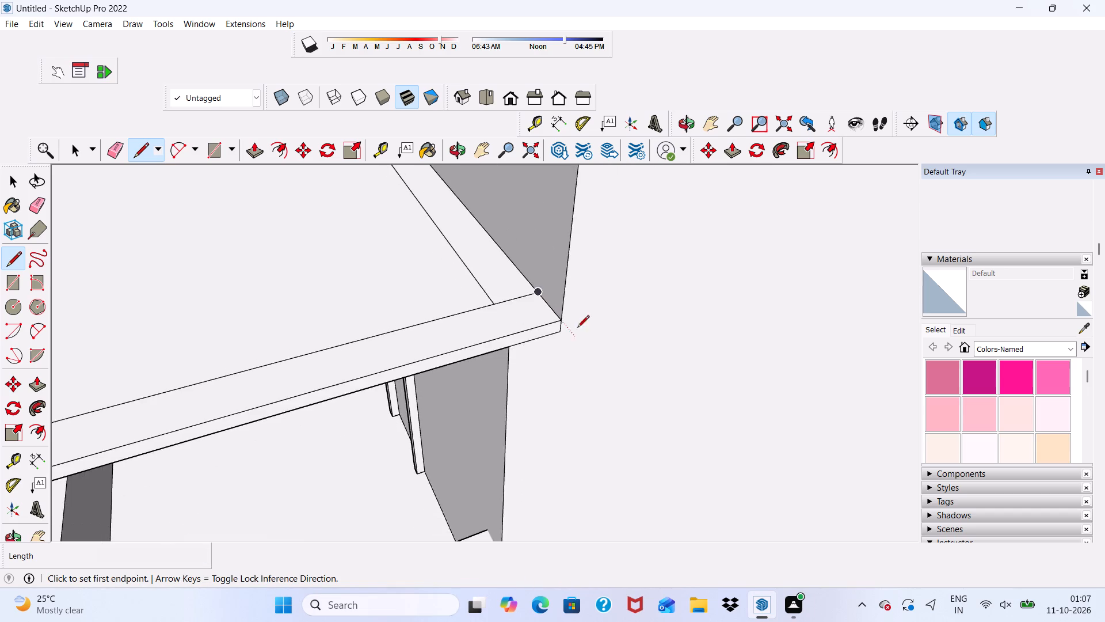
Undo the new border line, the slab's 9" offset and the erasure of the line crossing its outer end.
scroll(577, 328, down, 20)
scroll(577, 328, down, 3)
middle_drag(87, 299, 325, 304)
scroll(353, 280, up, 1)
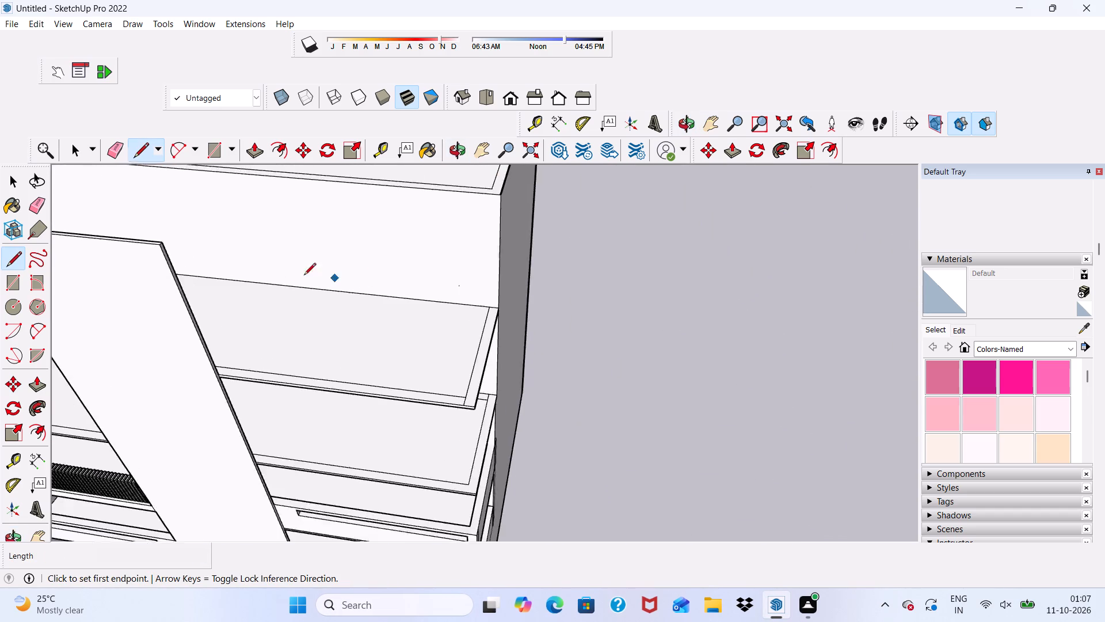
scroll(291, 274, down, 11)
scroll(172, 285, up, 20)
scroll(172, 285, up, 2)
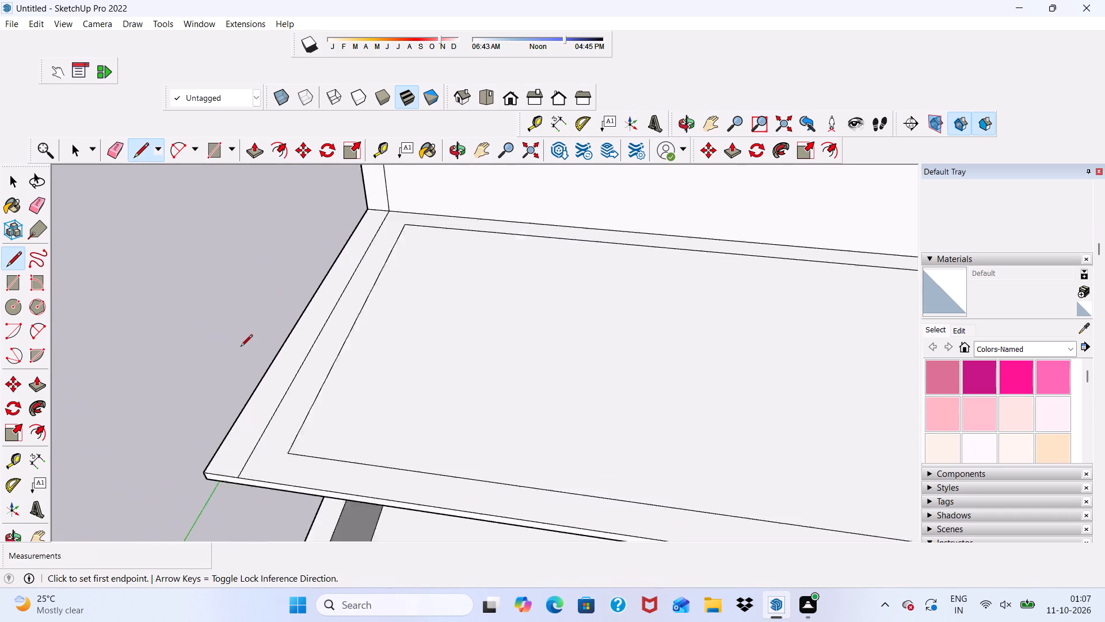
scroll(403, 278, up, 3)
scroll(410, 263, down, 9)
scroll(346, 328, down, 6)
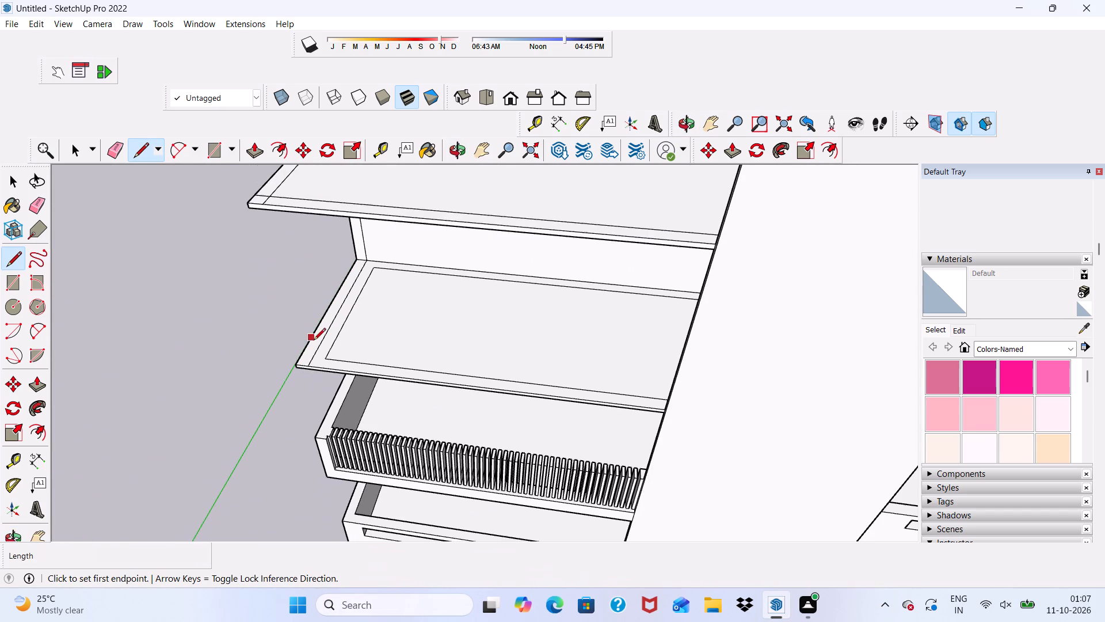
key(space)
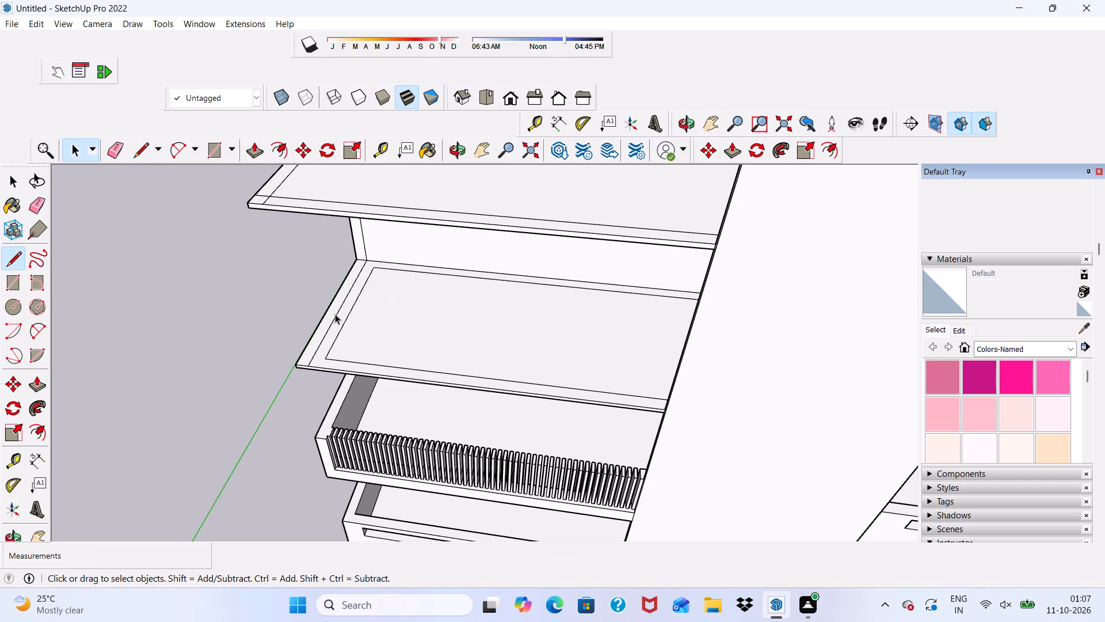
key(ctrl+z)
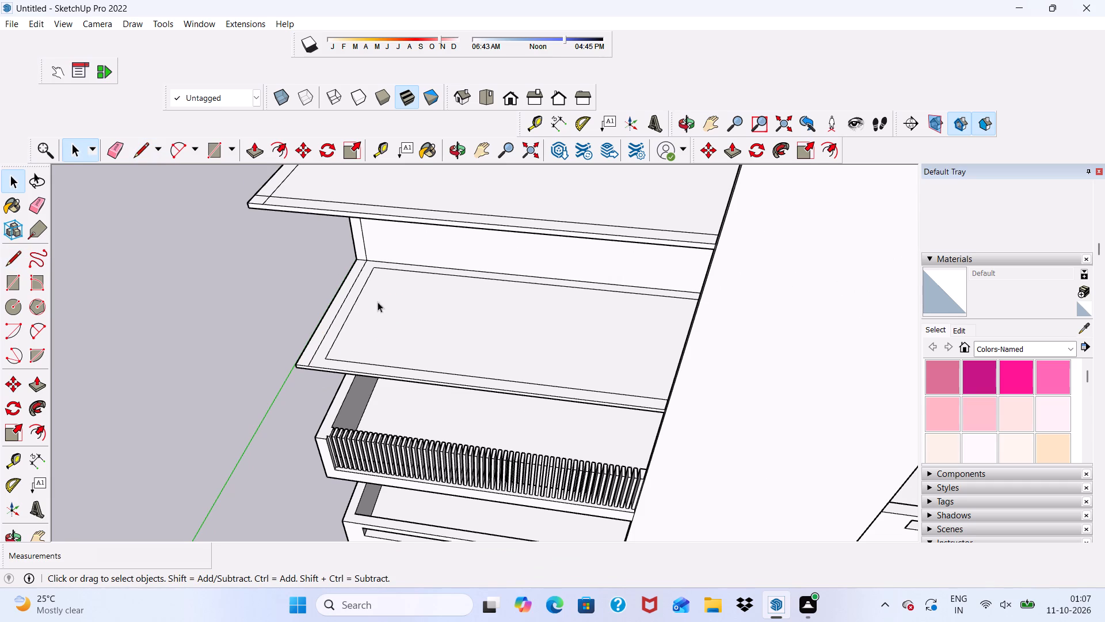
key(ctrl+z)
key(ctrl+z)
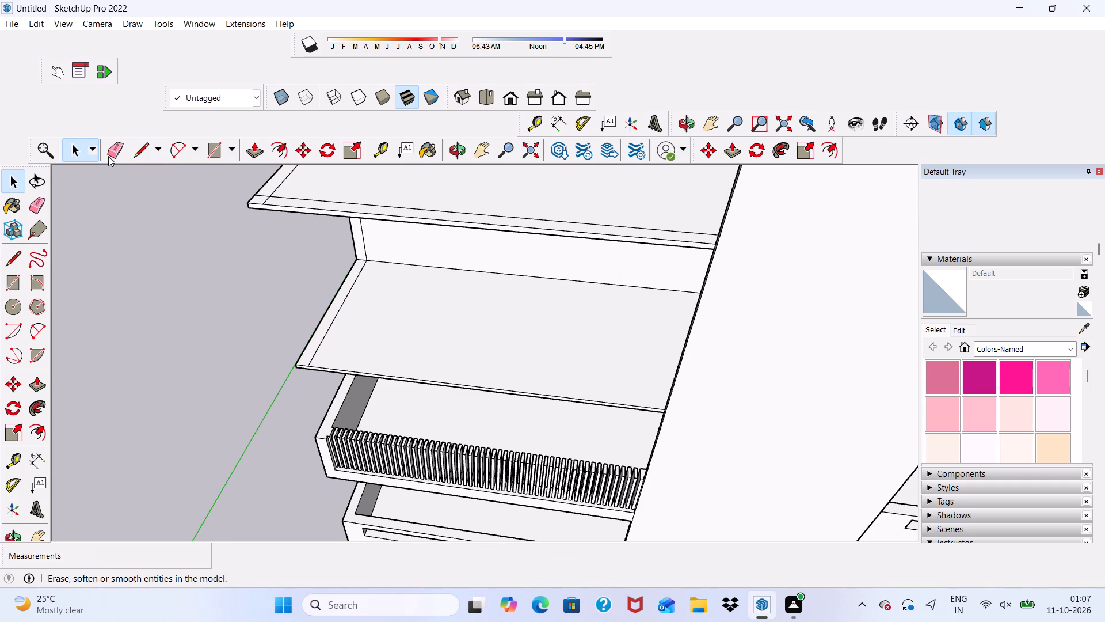
Erase the line crossing the slab's end above the slatted upper balcony, its leftover stub and the adjoining vertical line on the wall.
click(112, 153)
click(325, 337)
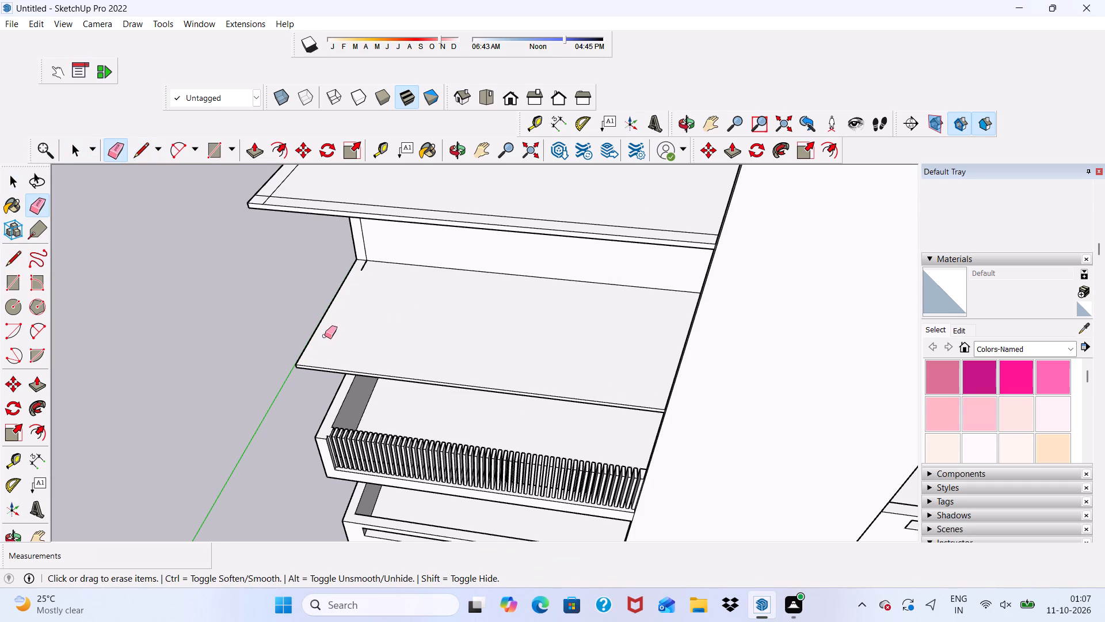
scroll(363, 266, up, 10)
drag(363, 268, 367, 274)
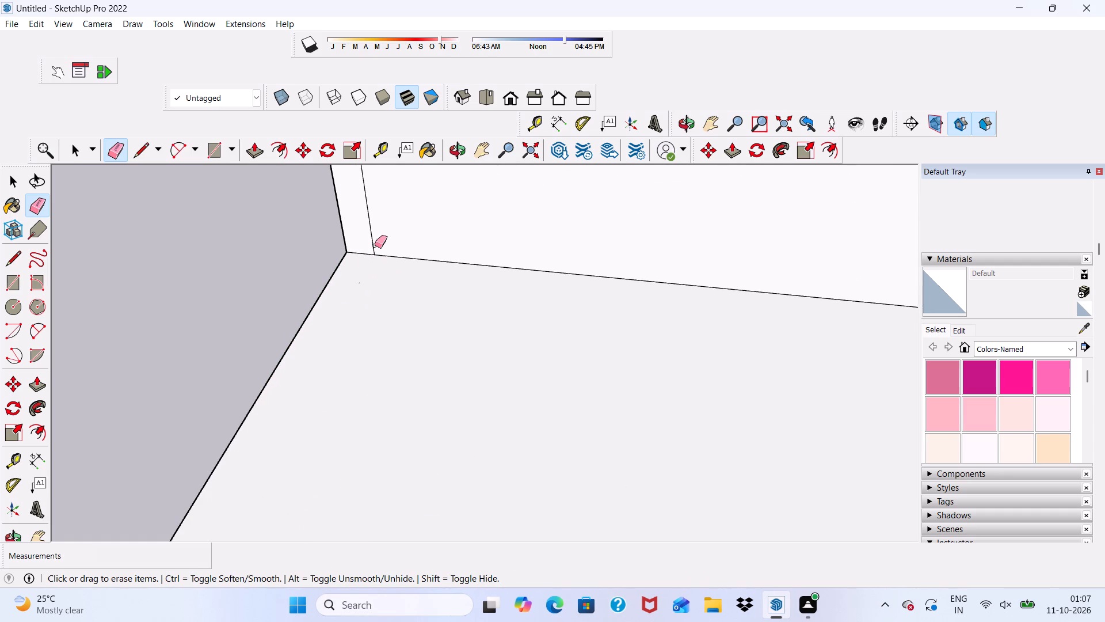
drag(375, 229, 367, 230)
scroll(318, 287, down, 11)
key(space)
scroll(285, 375, down, 1)
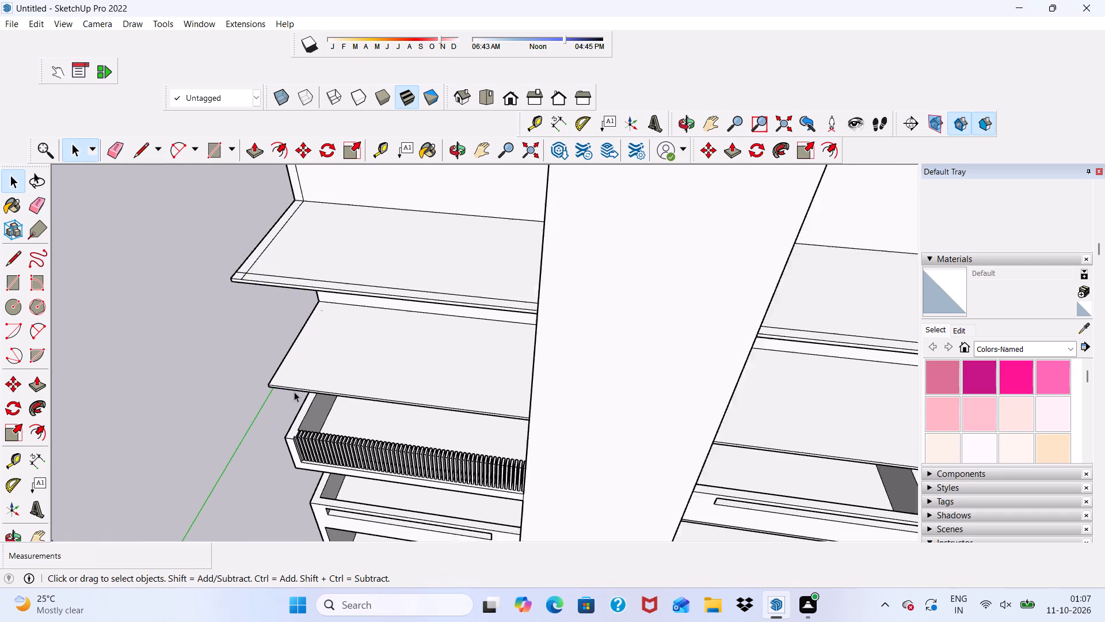
Examine the front elevation's balconies, doors and slabs on both sides of the tower.
scroll(294, 392, down, 6)
middle_drag(345, 397, 369, 241)
scroll(372, 237, up, 5)
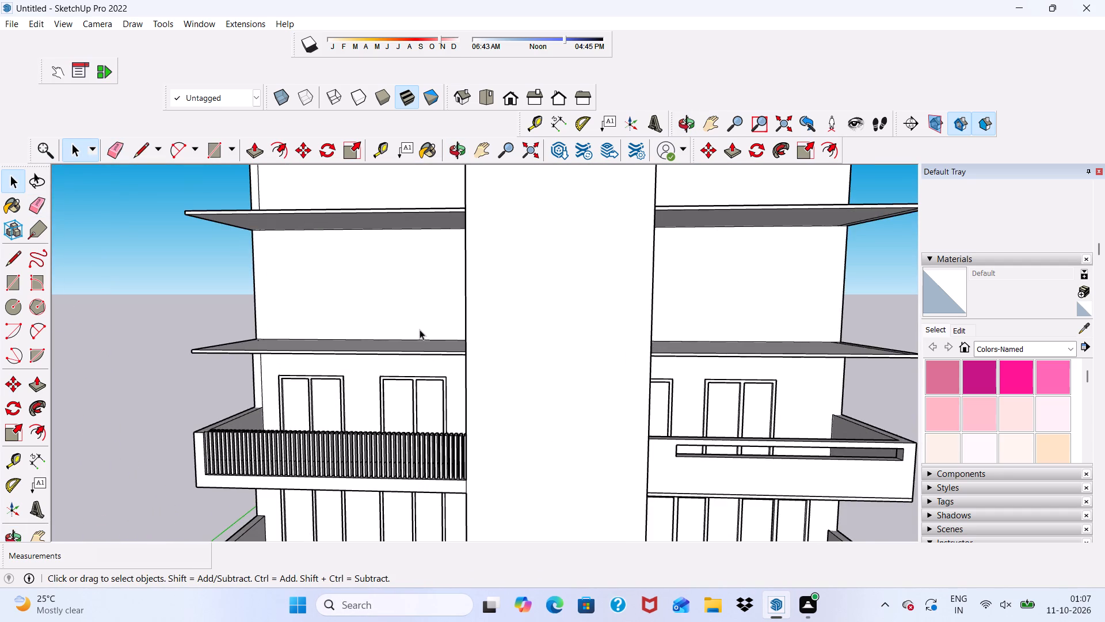
scroll(444, 329, down, 4)
scroll(508, 341, up, 1)
scroll(512, 346, down, 3)
scroll(528, 354, up, 3)
scroll(477, 334, down, 3)
scroll(477, 339, up, 4)
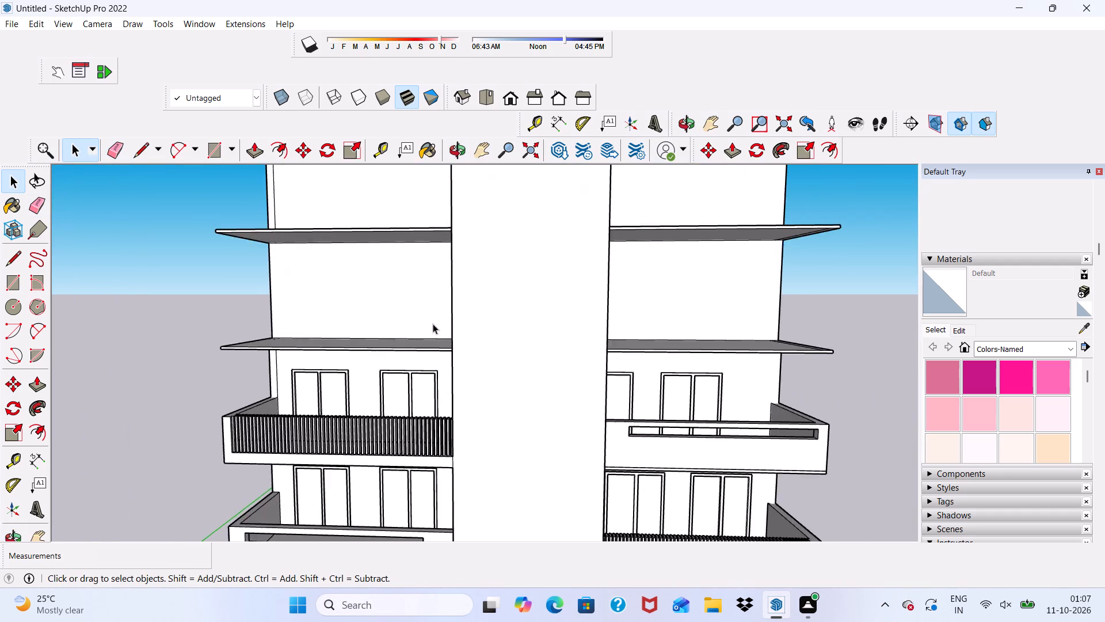
scroll(429, 324, down, 9)
scroll(419, 379, down, 2)
scroll(432, 414, up, 8)
scroll(368, 293, up, 3)
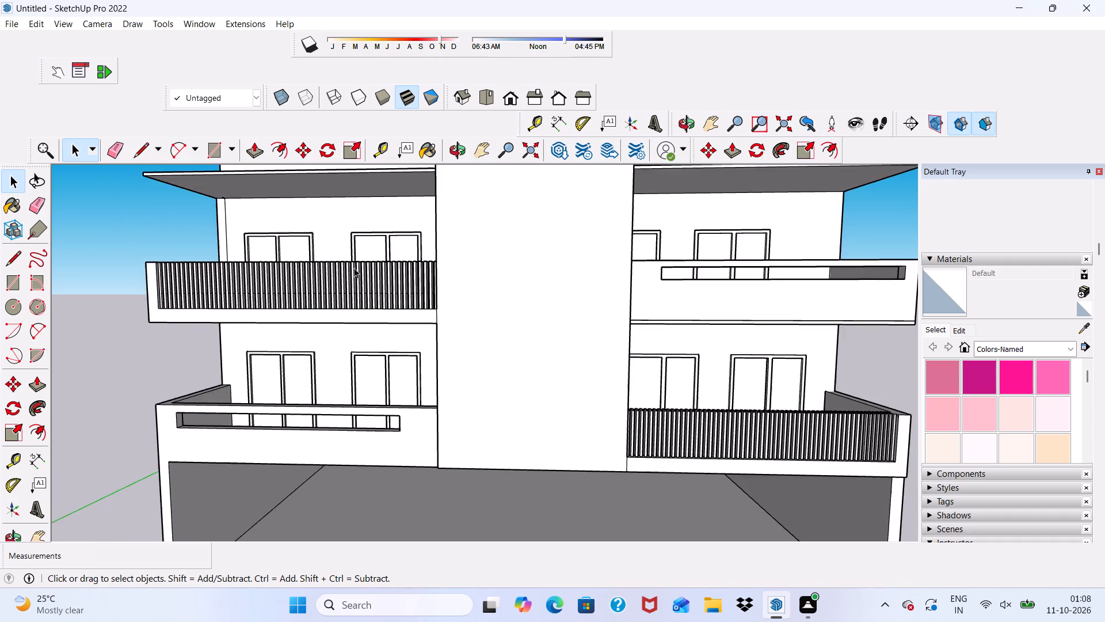
scroll(354, 268, down, 6)
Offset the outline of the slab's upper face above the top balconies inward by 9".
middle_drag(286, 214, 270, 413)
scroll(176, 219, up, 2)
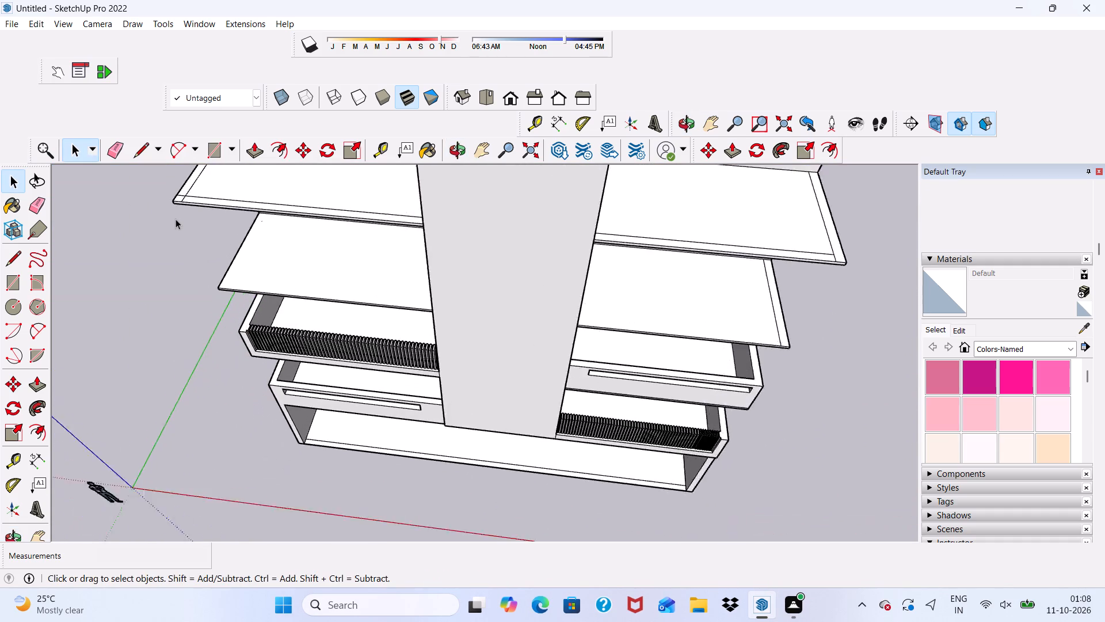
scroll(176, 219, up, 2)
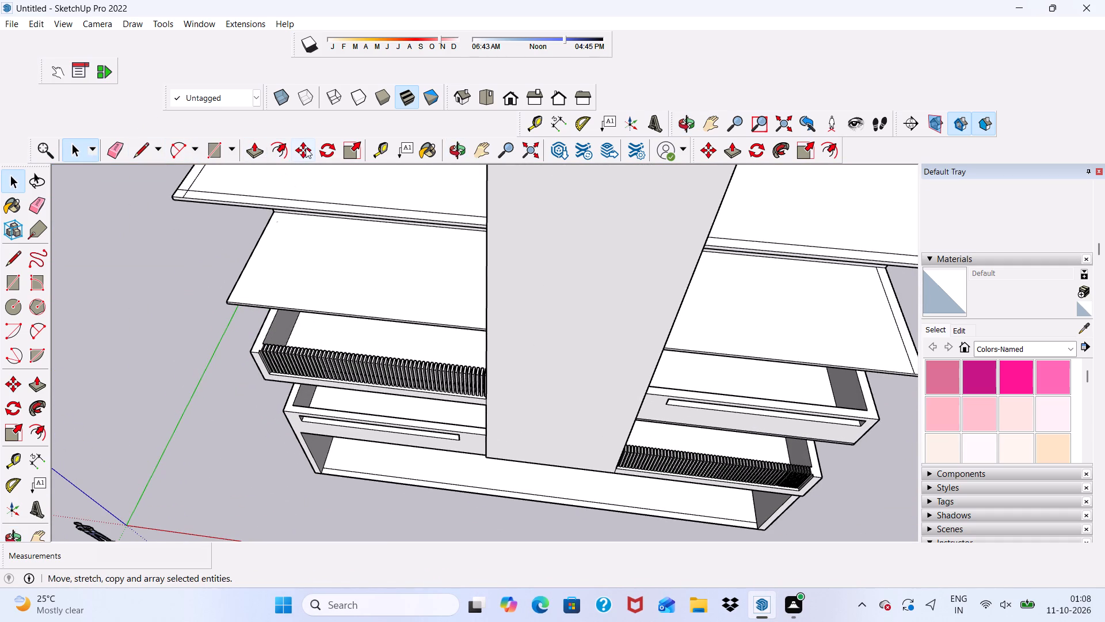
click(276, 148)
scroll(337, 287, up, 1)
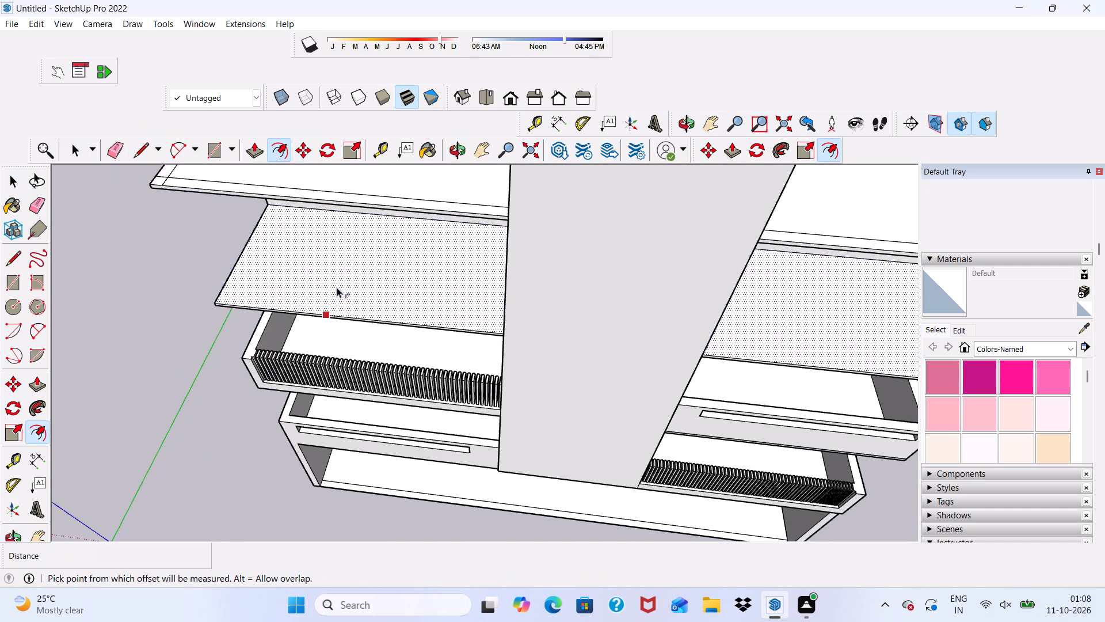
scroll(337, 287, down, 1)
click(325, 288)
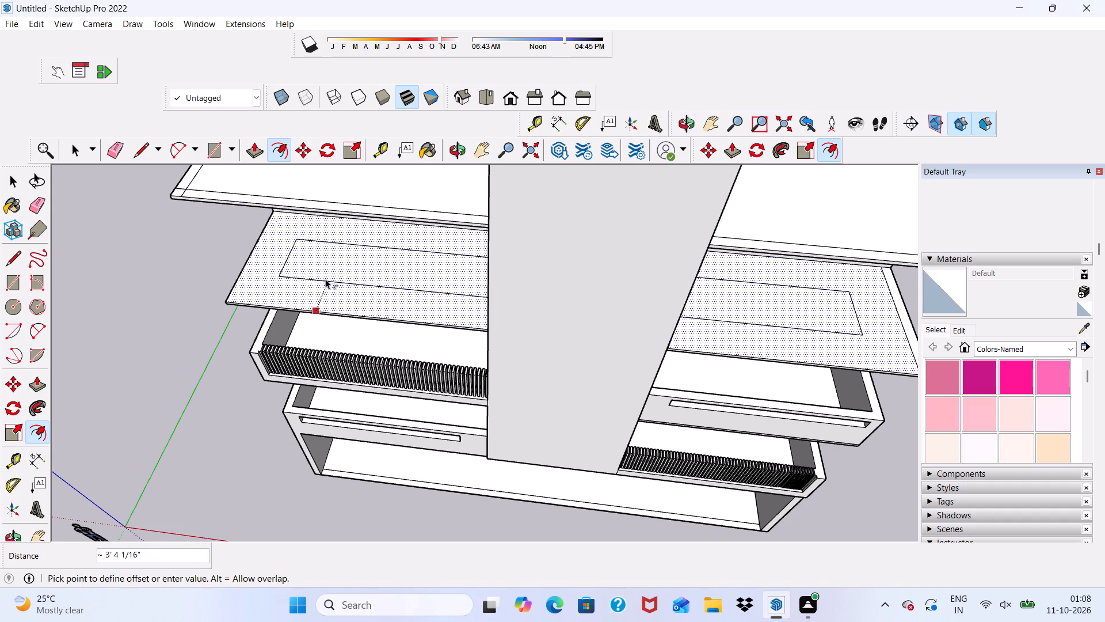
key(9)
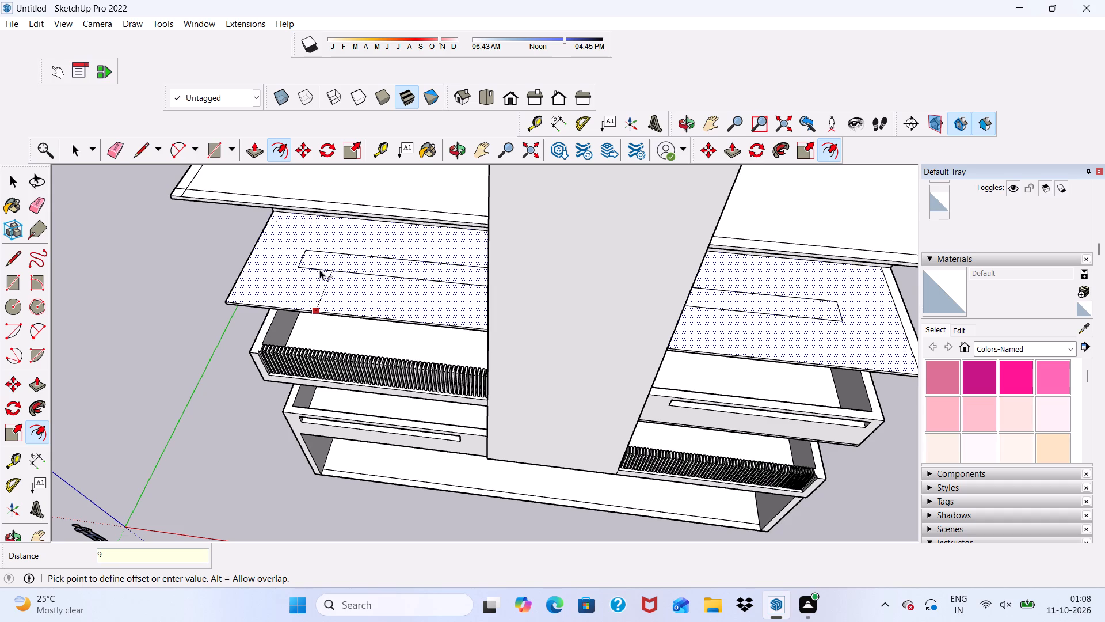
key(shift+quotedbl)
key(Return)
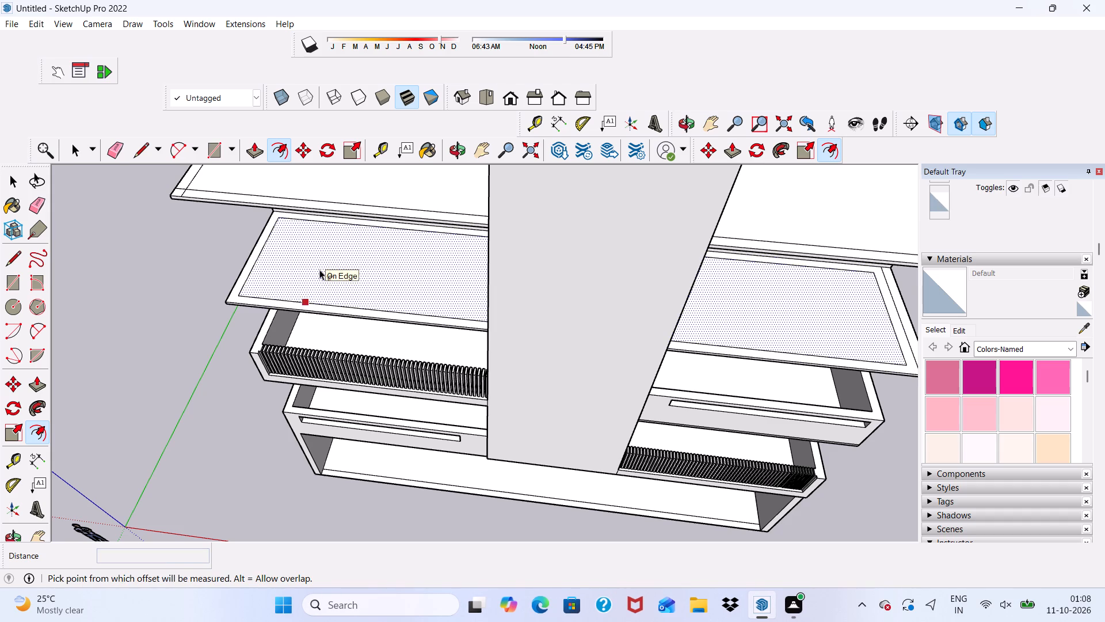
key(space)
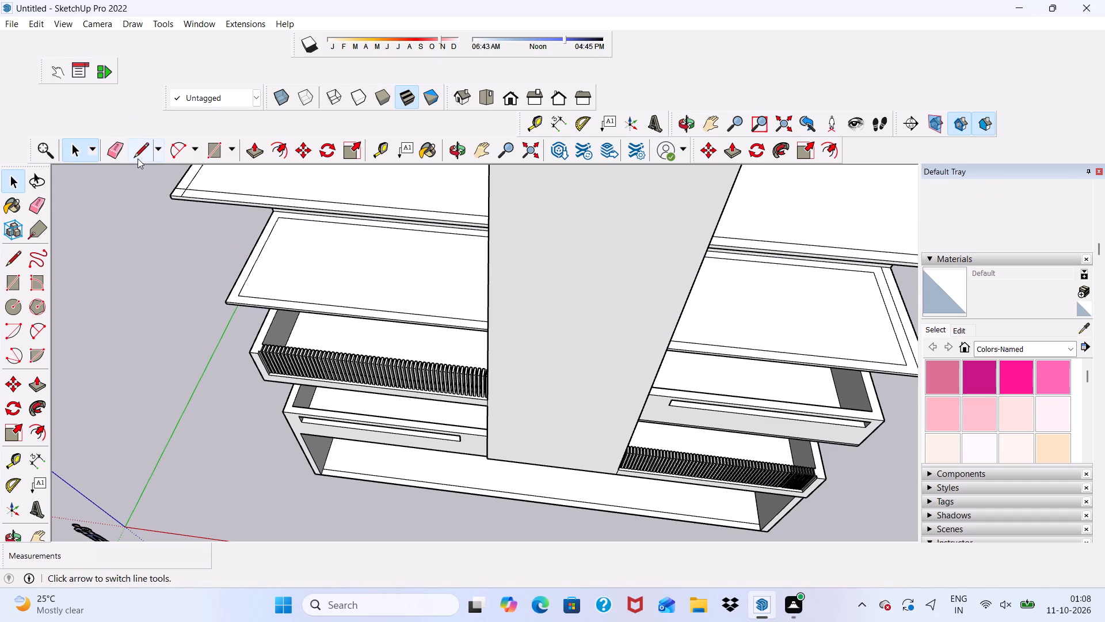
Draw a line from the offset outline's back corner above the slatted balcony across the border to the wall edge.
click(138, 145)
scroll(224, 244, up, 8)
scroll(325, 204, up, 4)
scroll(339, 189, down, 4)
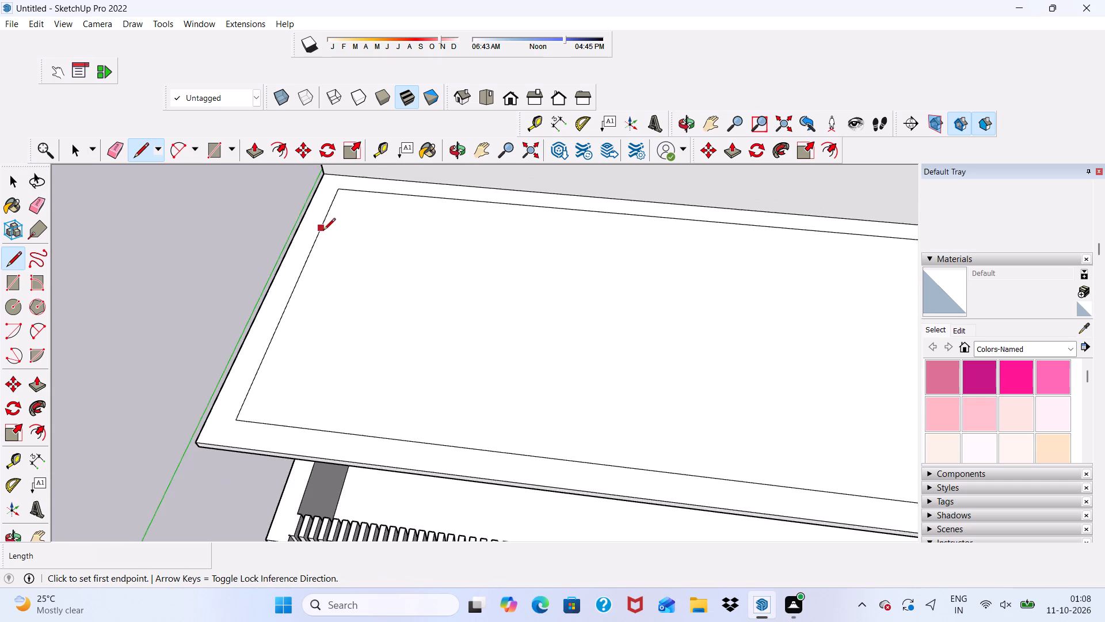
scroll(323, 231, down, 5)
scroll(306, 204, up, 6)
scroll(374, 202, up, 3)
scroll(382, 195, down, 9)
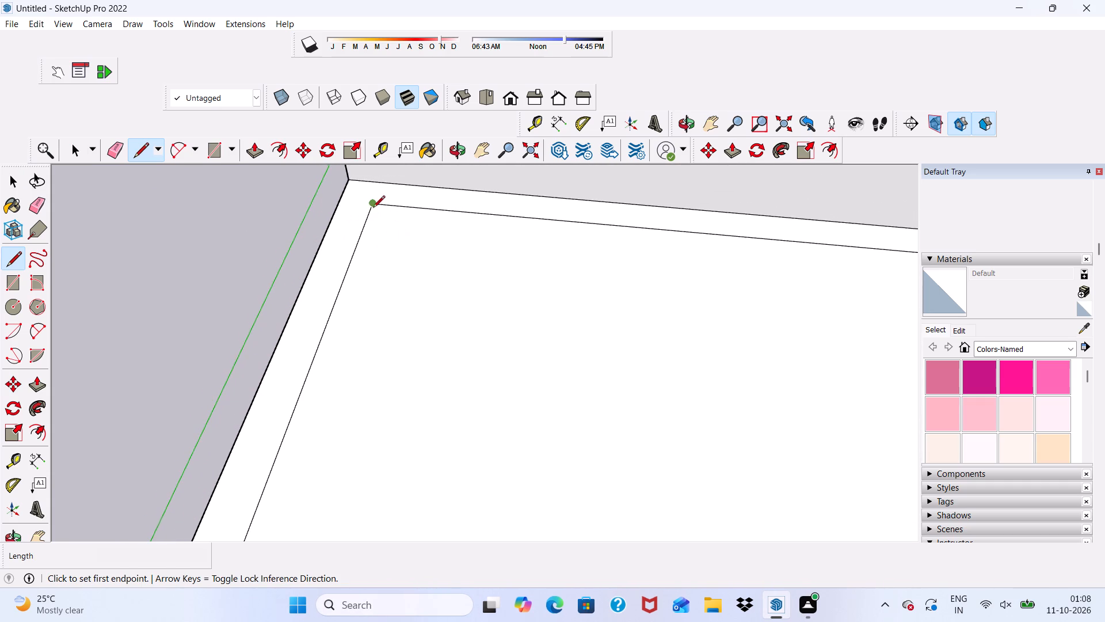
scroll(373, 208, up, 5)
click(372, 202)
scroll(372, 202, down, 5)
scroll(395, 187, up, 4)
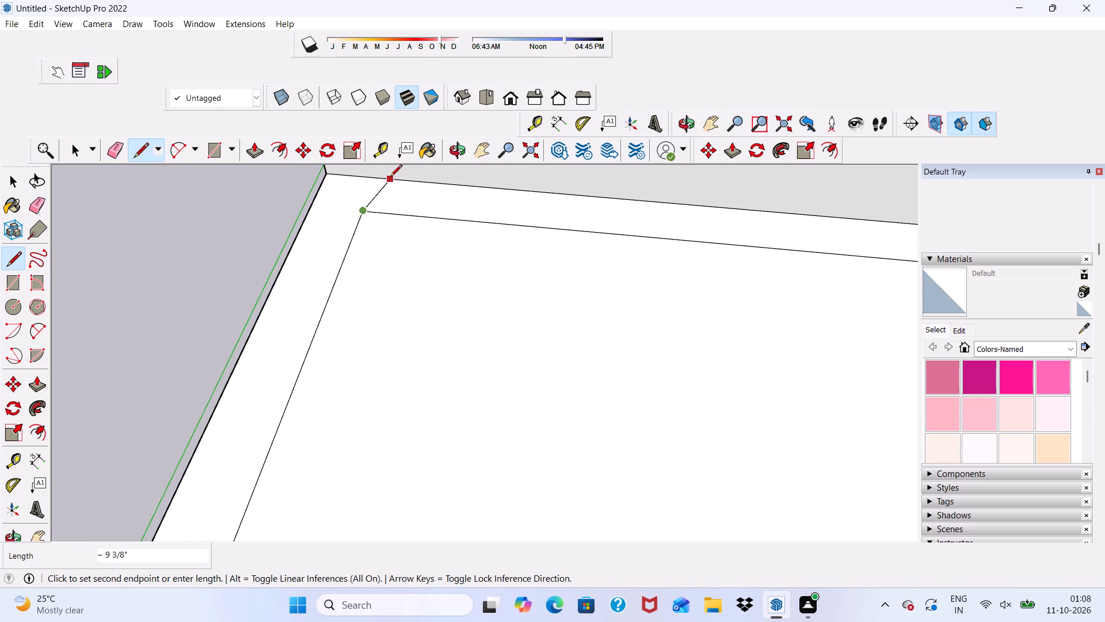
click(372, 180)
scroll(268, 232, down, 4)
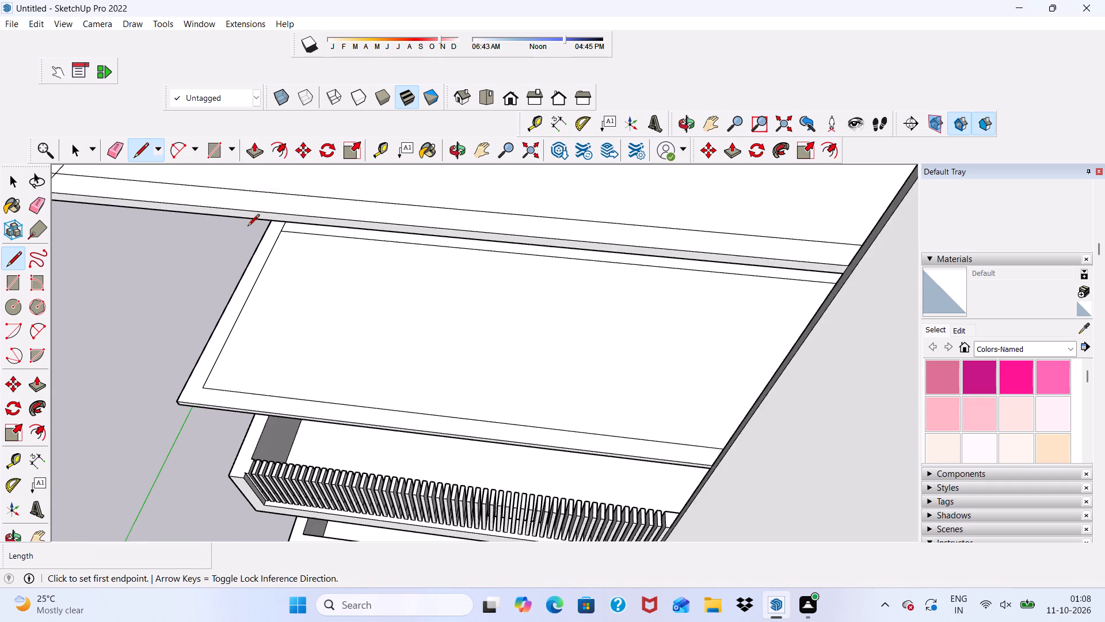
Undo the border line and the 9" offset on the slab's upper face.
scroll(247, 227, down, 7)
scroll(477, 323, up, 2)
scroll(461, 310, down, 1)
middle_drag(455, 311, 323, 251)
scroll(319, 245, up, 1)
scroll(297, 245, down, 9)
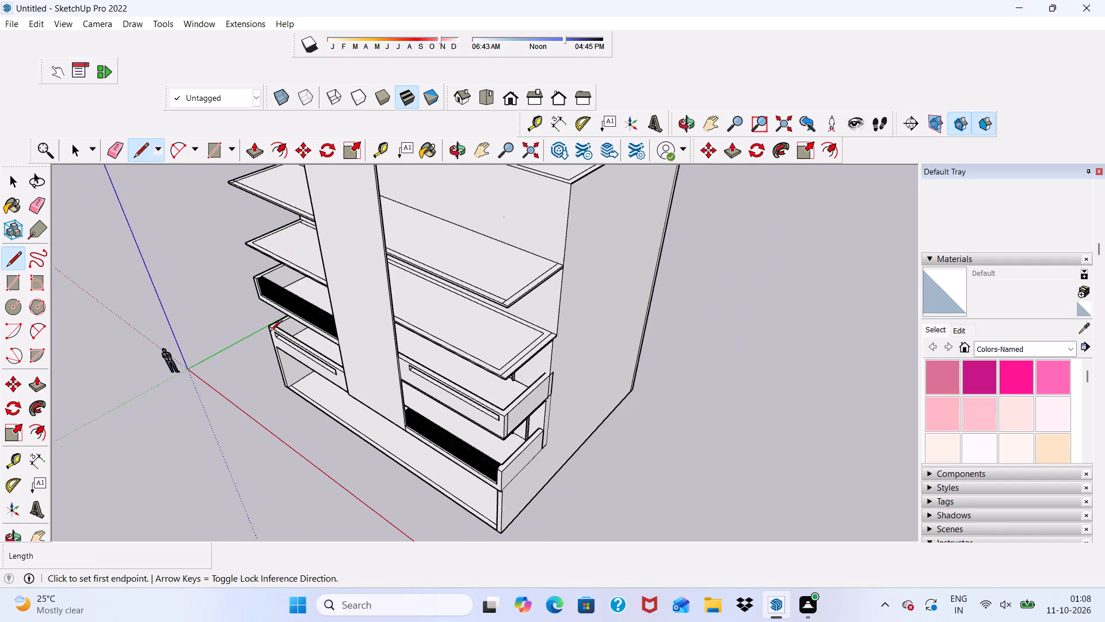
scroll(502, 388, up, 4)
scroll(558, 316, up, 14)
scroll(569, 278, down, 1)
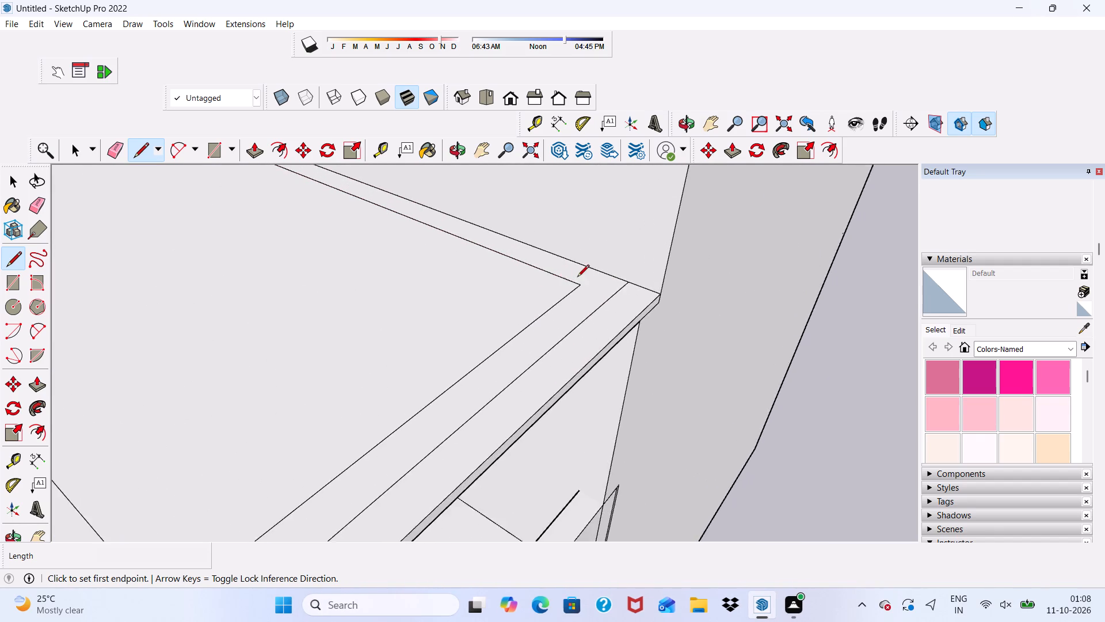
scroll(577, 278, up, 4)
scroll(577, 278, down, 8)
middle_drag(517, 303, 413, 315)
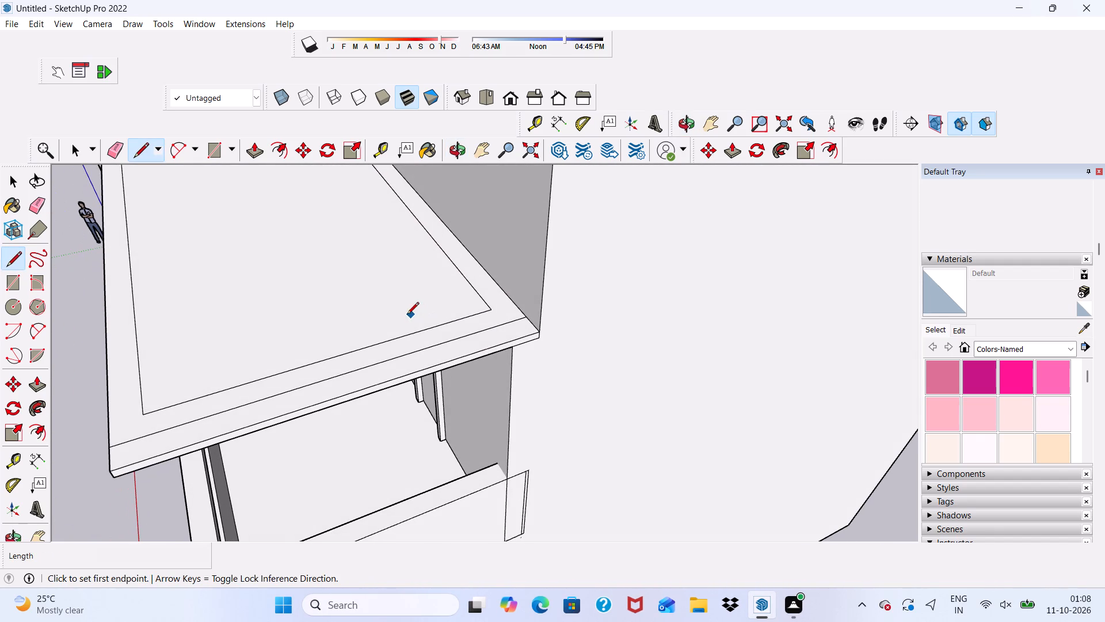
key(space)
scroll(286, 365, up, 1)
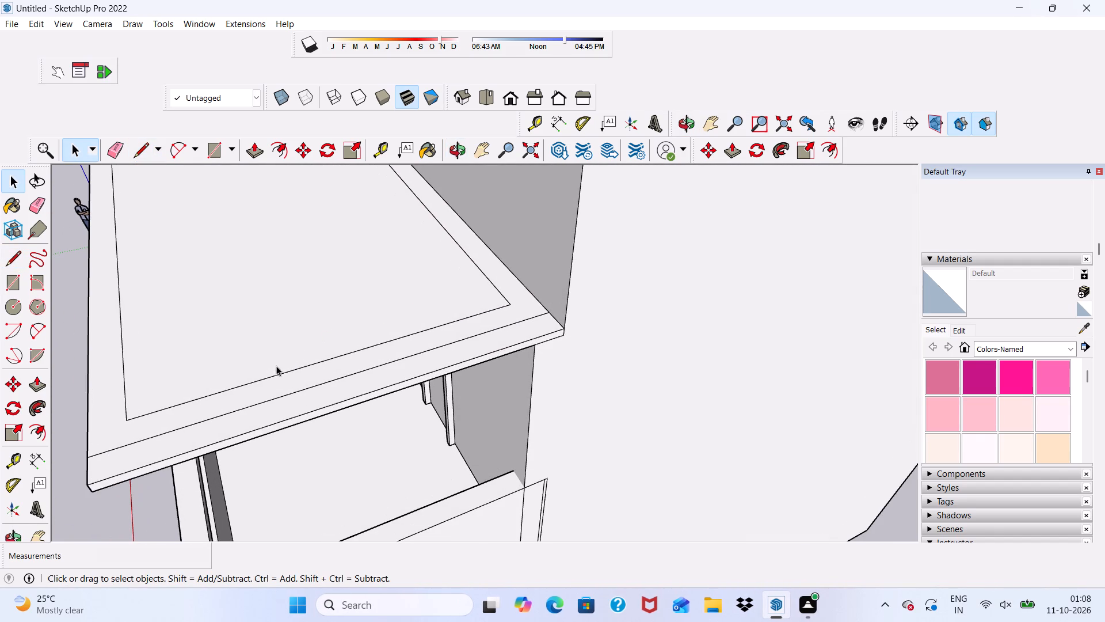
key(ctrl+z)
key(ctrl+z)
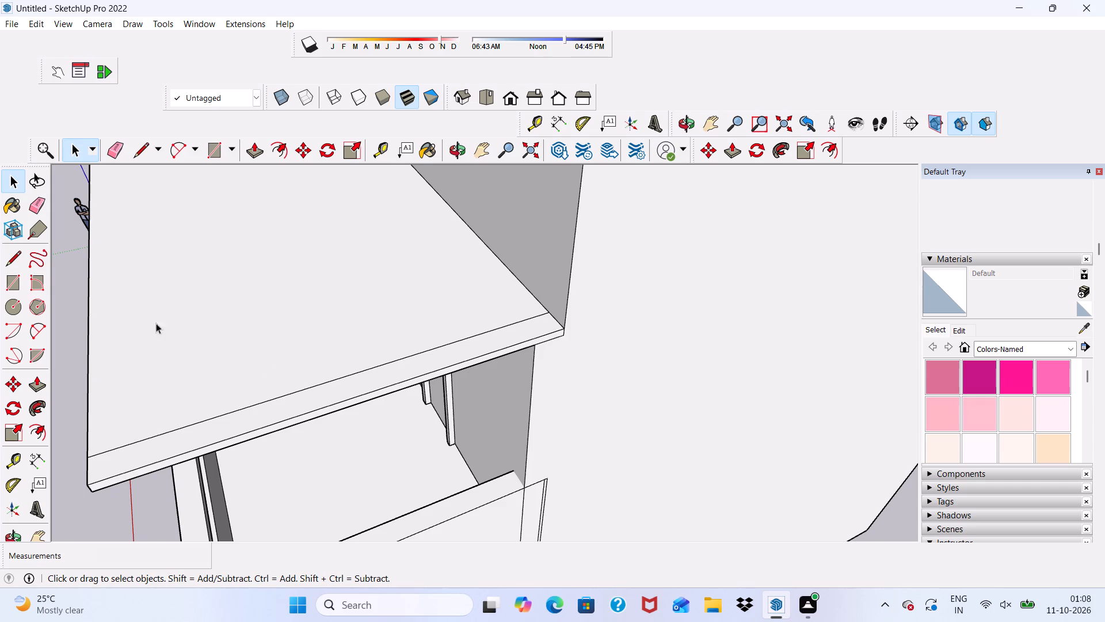
Erase the line crossing the slab's opposite end, above the balcony with the slotted parapet.
click(111, 150)
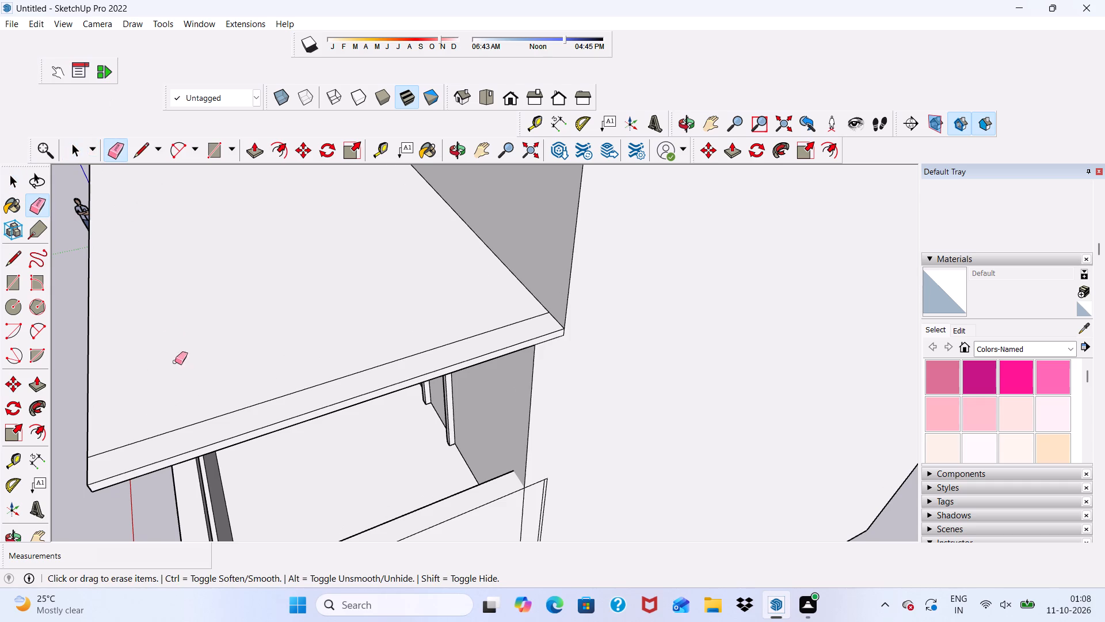
click(184, 431)
click(180, 426)
click(182, 428)
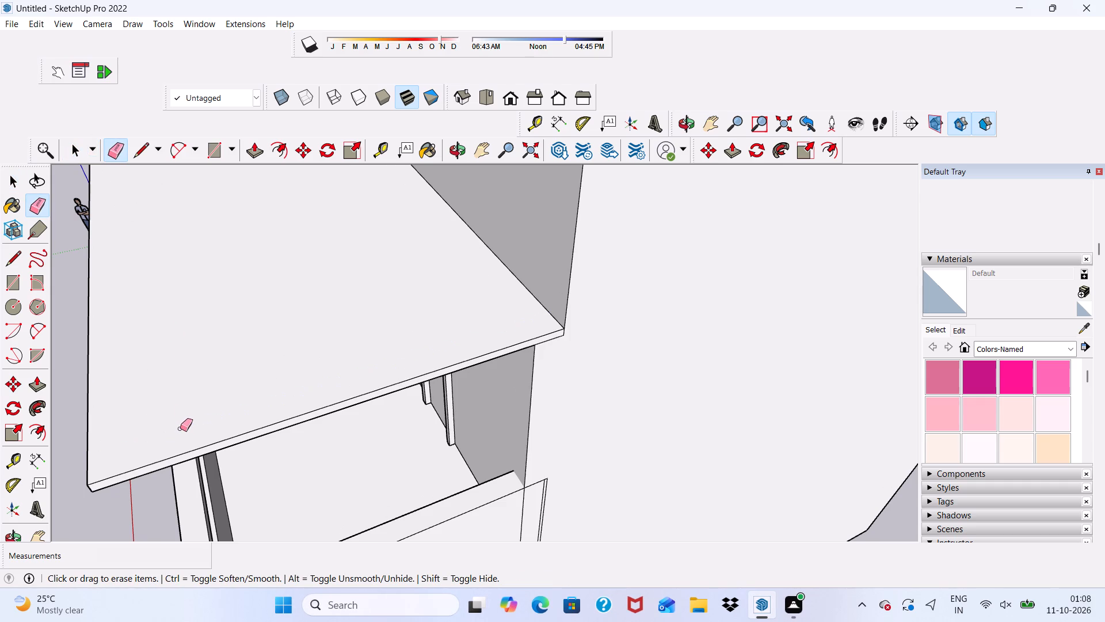
key(space)
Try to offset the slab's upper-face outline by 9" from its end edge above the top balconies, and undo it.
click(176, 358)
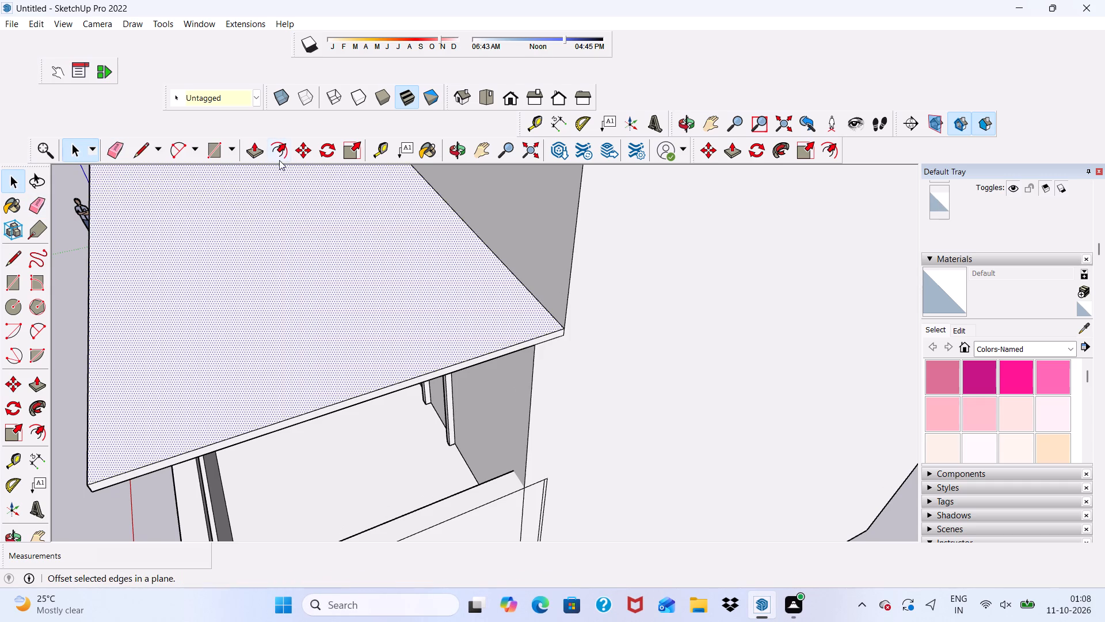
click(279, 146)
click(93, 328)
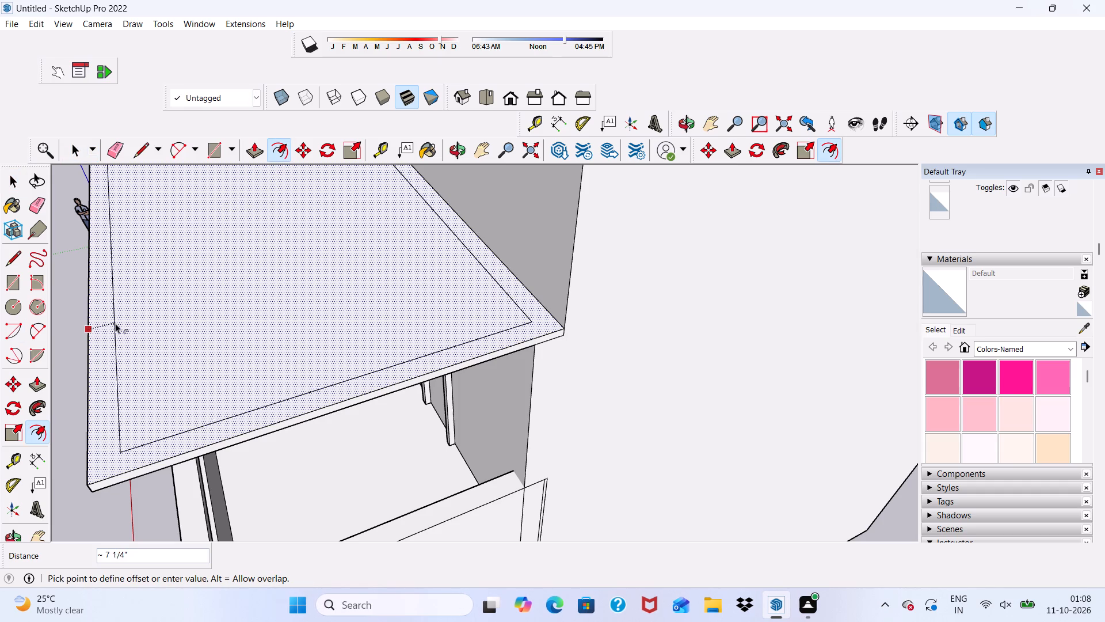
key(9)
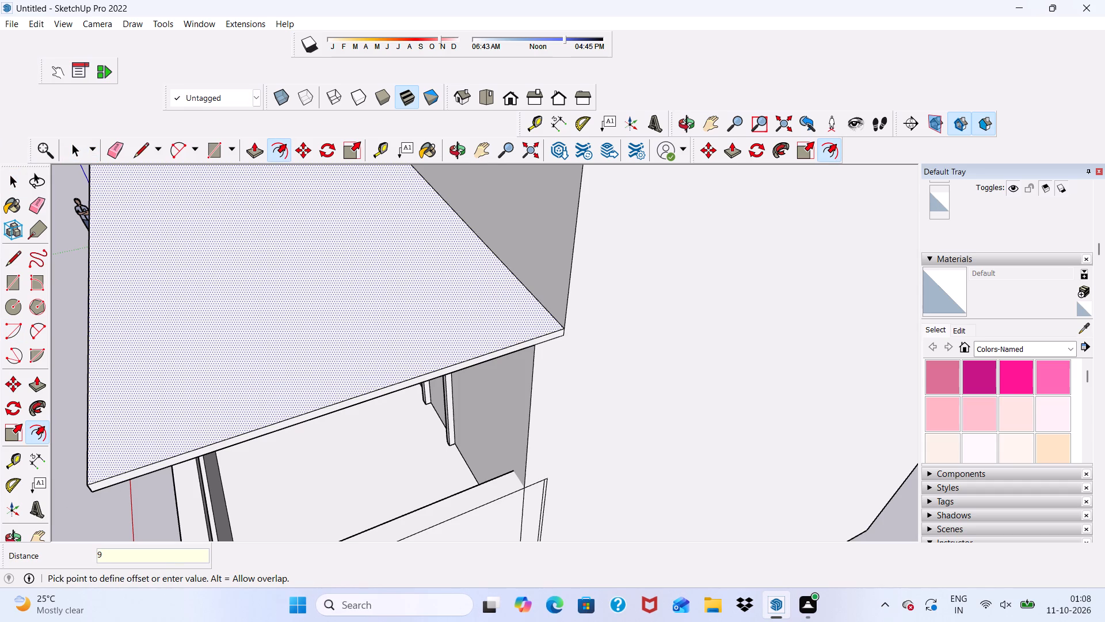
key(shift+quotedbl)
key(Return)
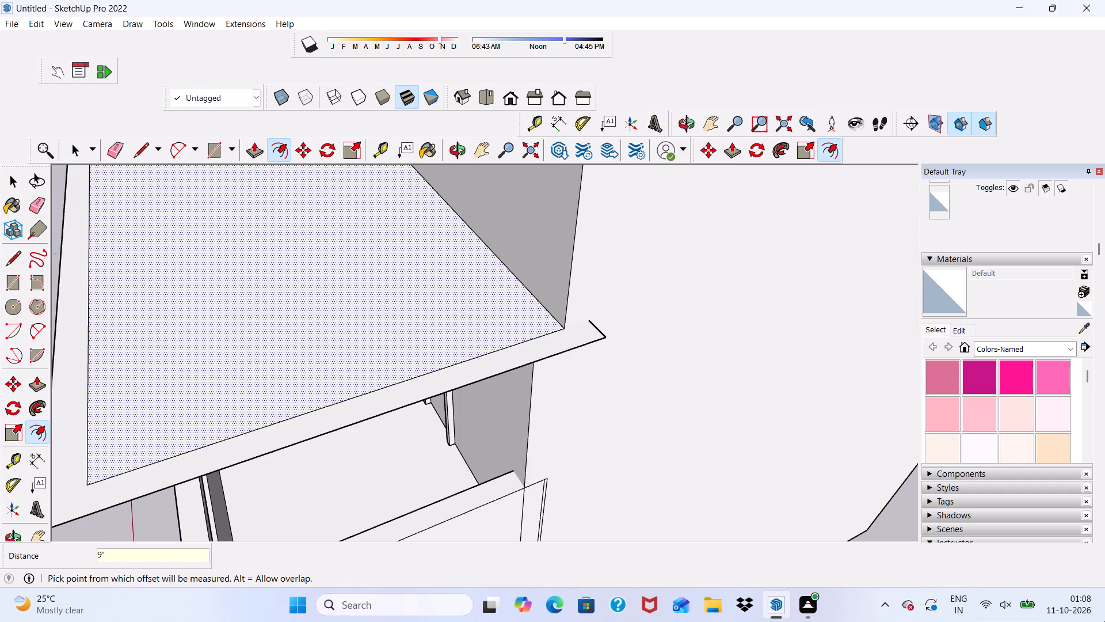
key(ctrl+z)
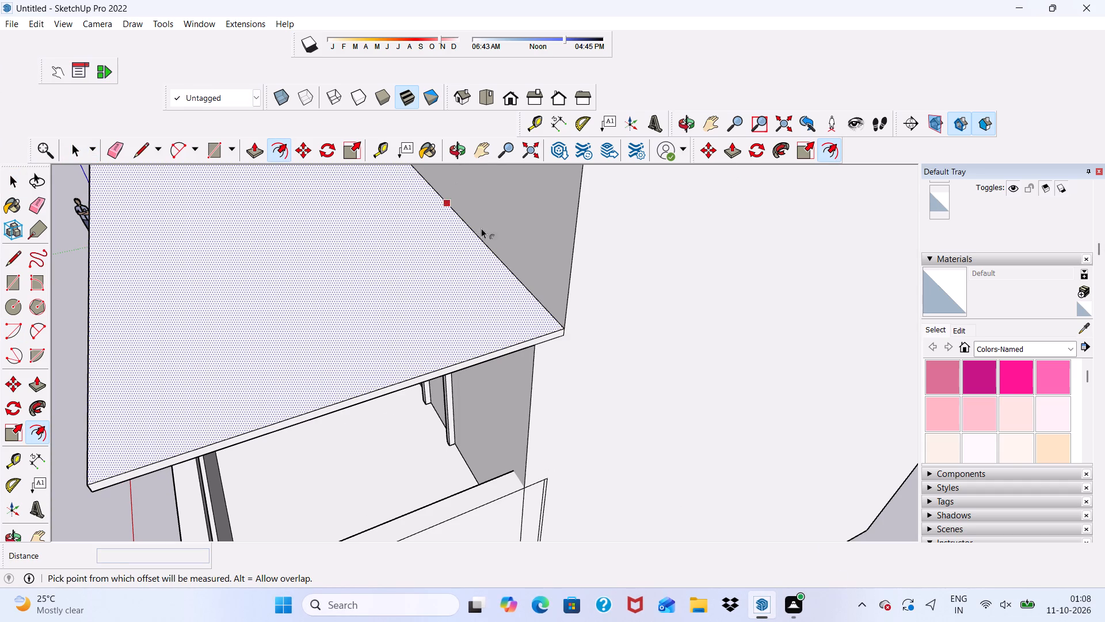
Offset the outline of the slab's upper face above the top balconies inward by 9".
click(387, 274)
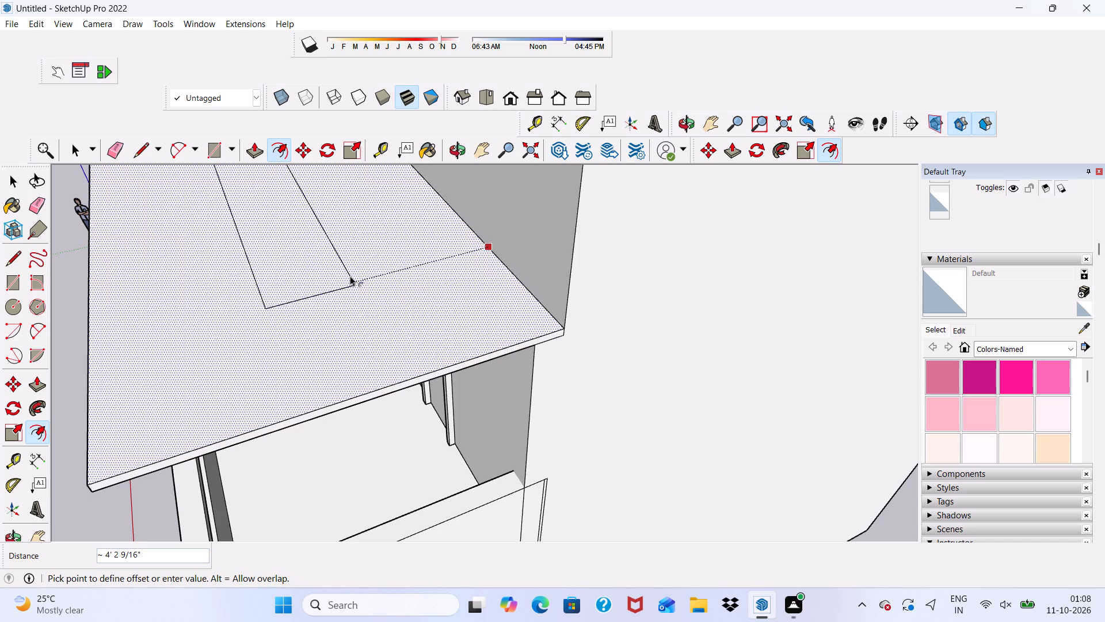
text(9")
key(Return)
key(space)
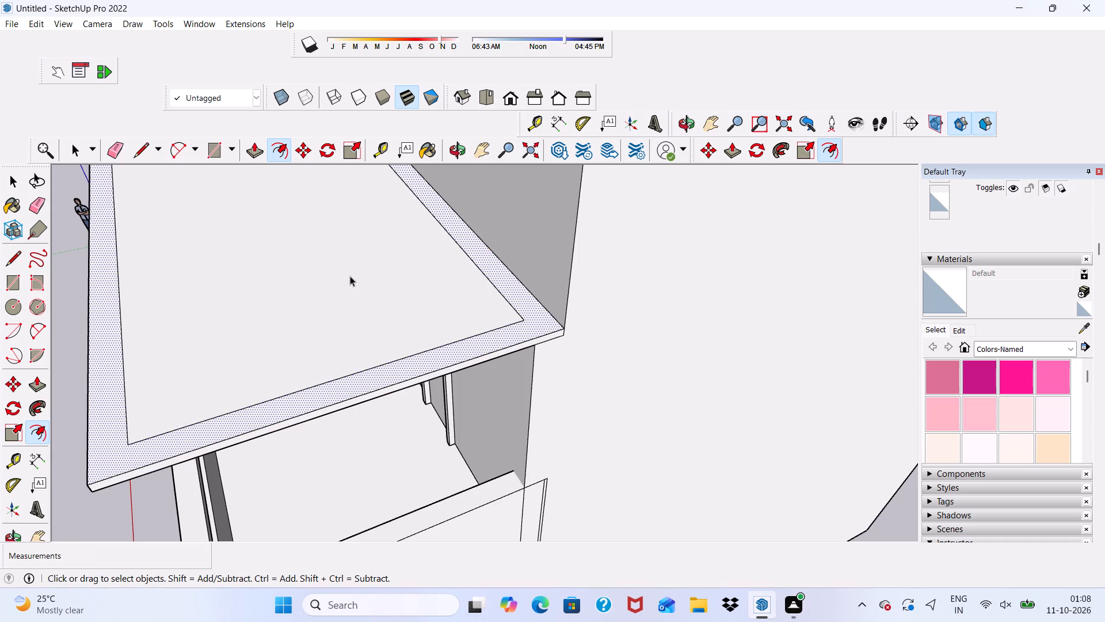
scroll(361, 322, down, 10)
middle_drag(367, 253, 365, 183)
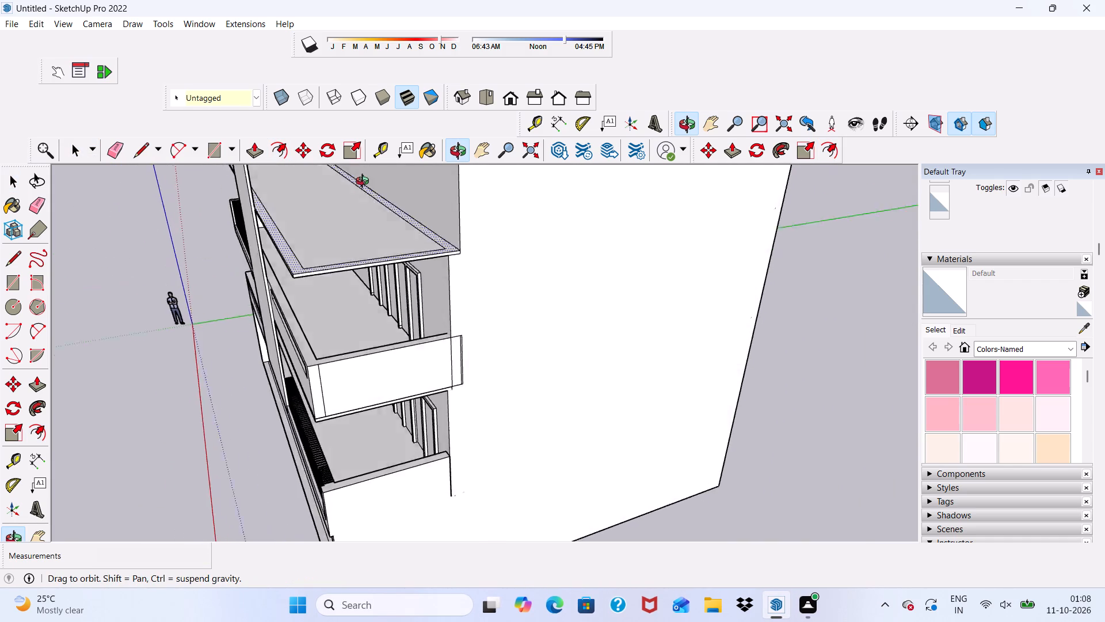
middle_drag(365, 183, 597, 260)
scroll(604, 259, up, 1)
scroll(578, 291, down, 5)
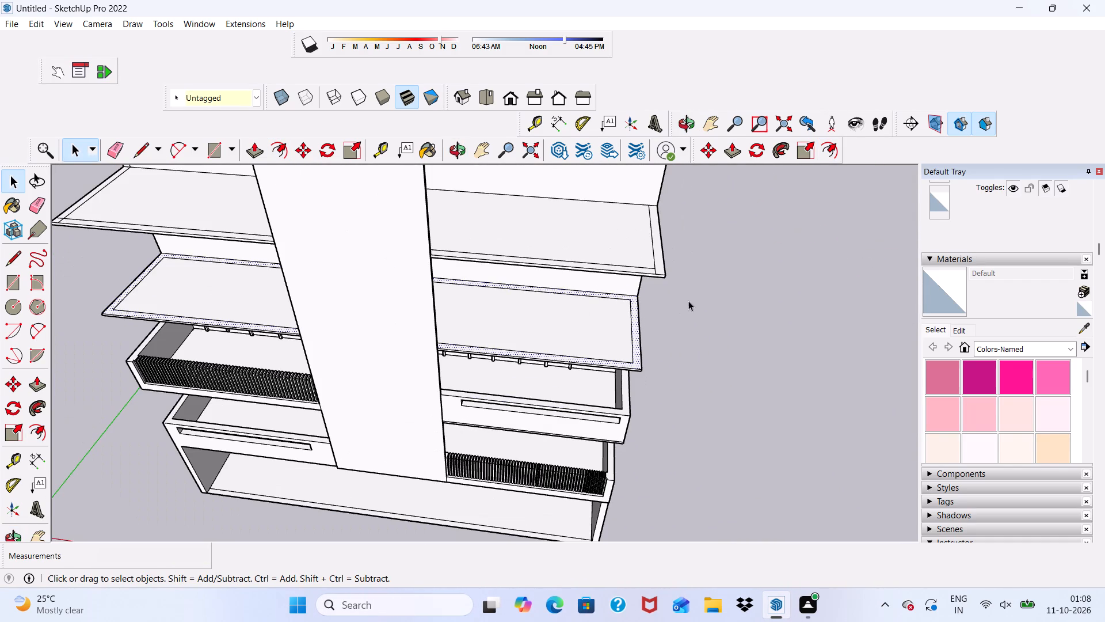
click(771, 327)
key(space)
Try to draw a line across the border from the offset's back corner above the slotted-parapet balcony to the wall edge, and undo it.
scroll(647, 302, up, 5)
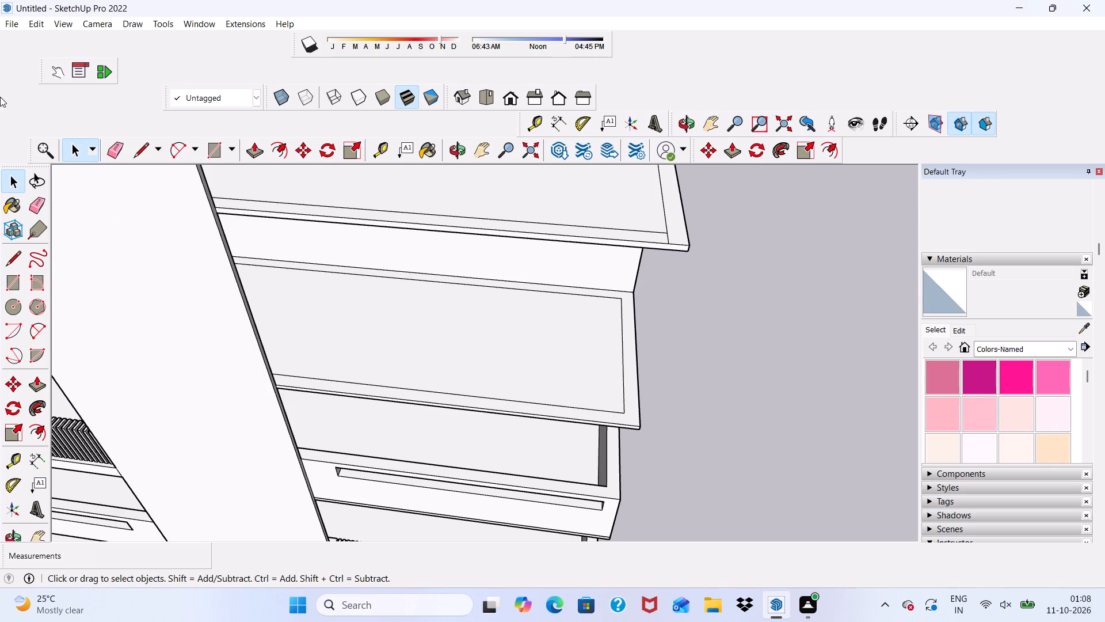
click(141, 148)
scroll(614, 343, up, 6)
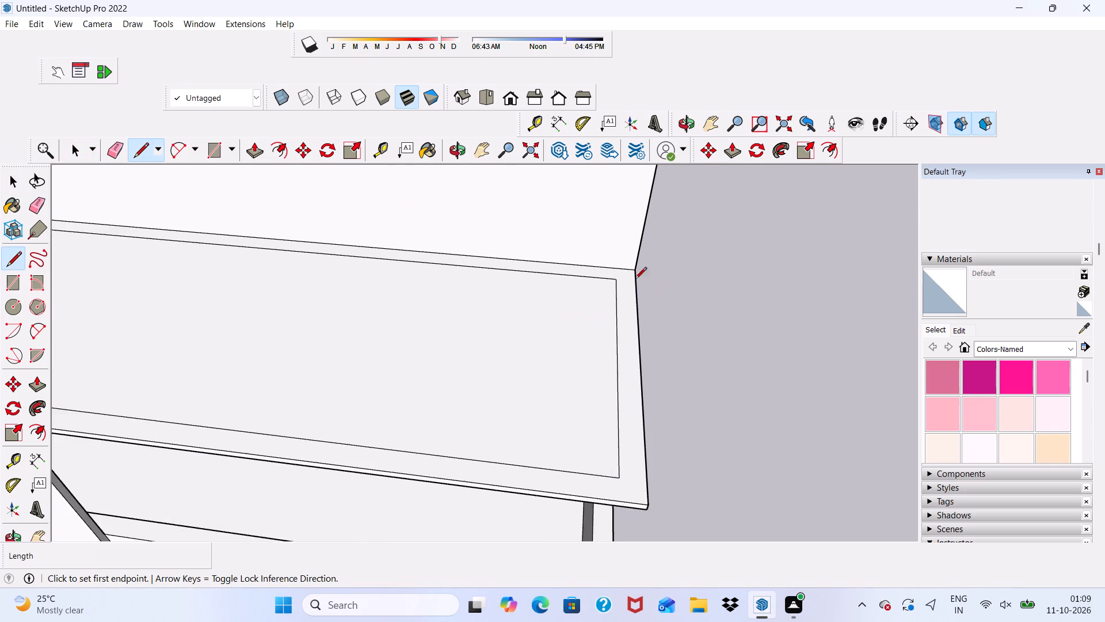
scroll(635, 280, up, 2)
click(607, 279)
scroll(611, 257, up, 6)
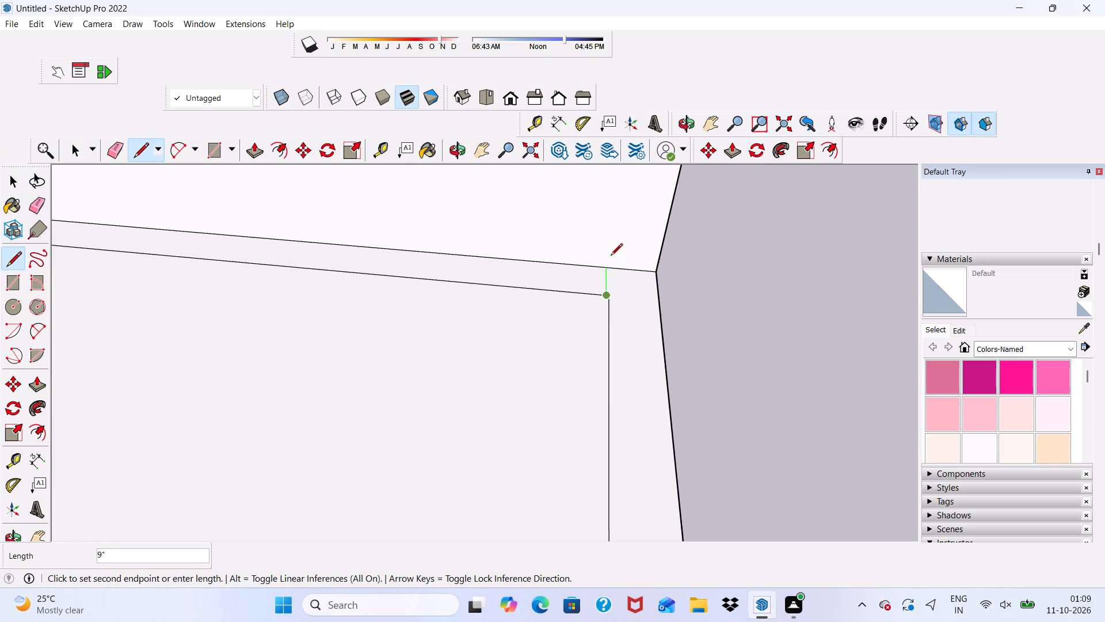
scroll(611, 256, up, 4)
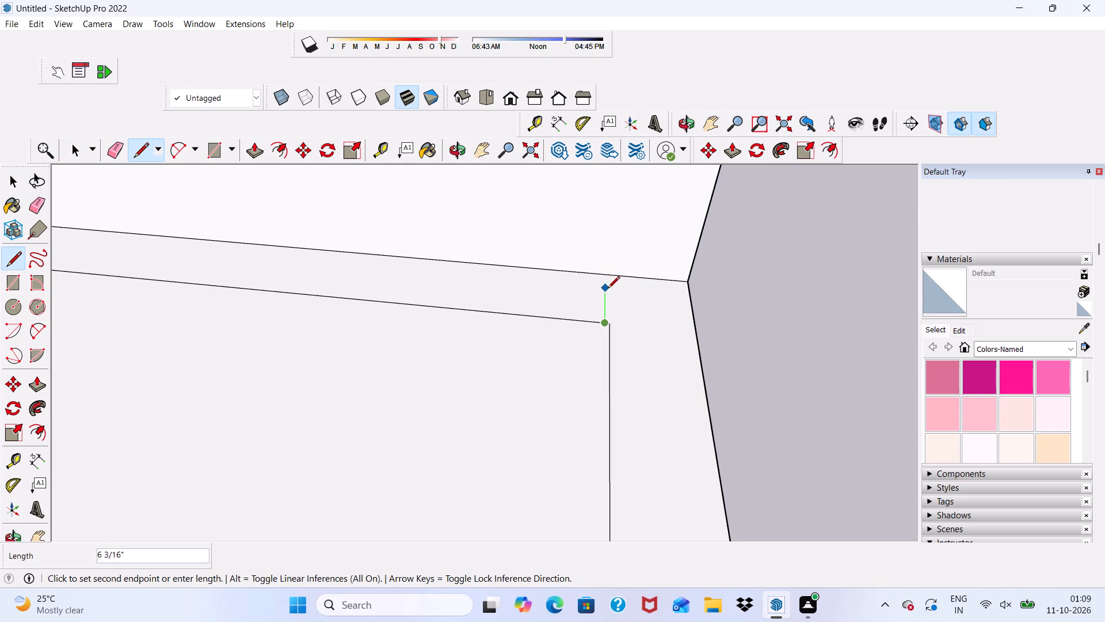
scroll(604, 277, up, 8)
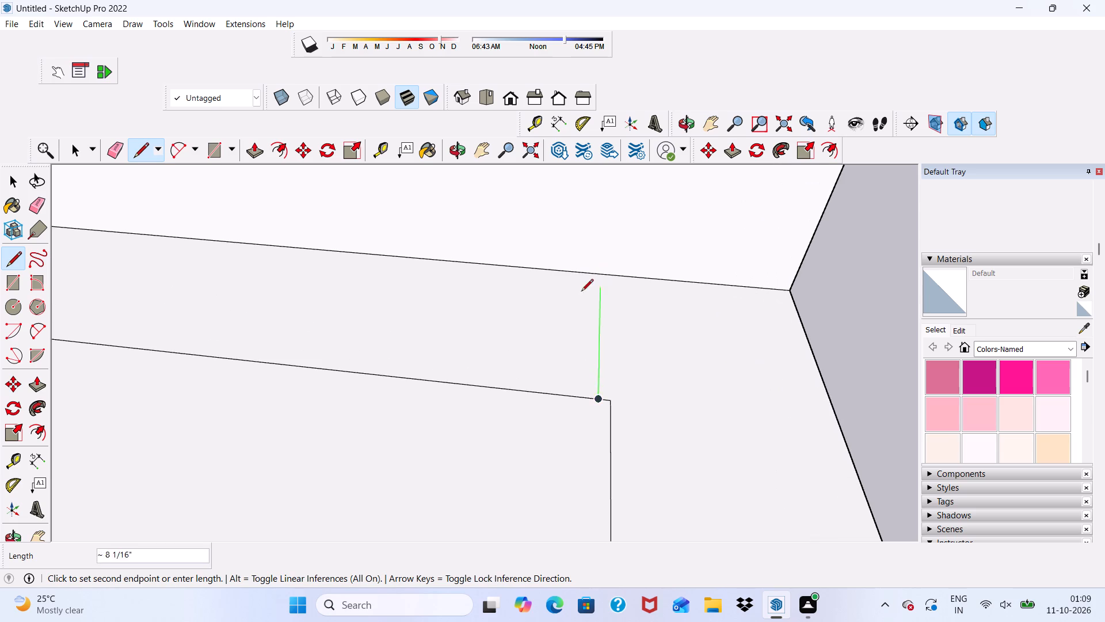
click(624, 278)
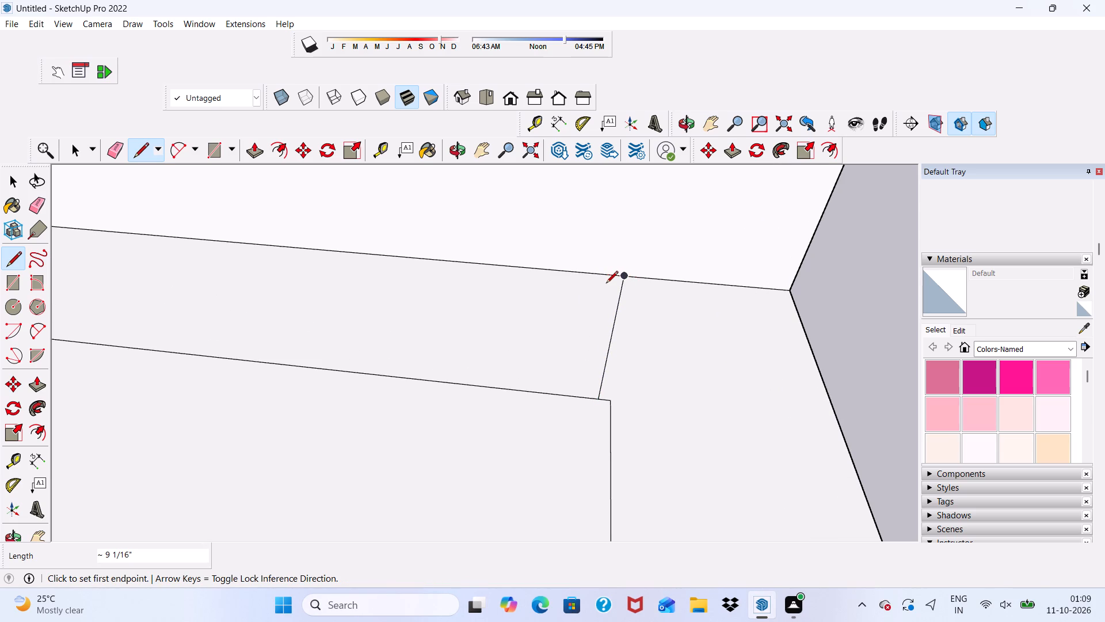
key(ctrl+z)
Draw a line from the offset outline's exact back corner above the slotted-parapet balcony across the border to the wall edge.
scroll(627, 352, up, 4)
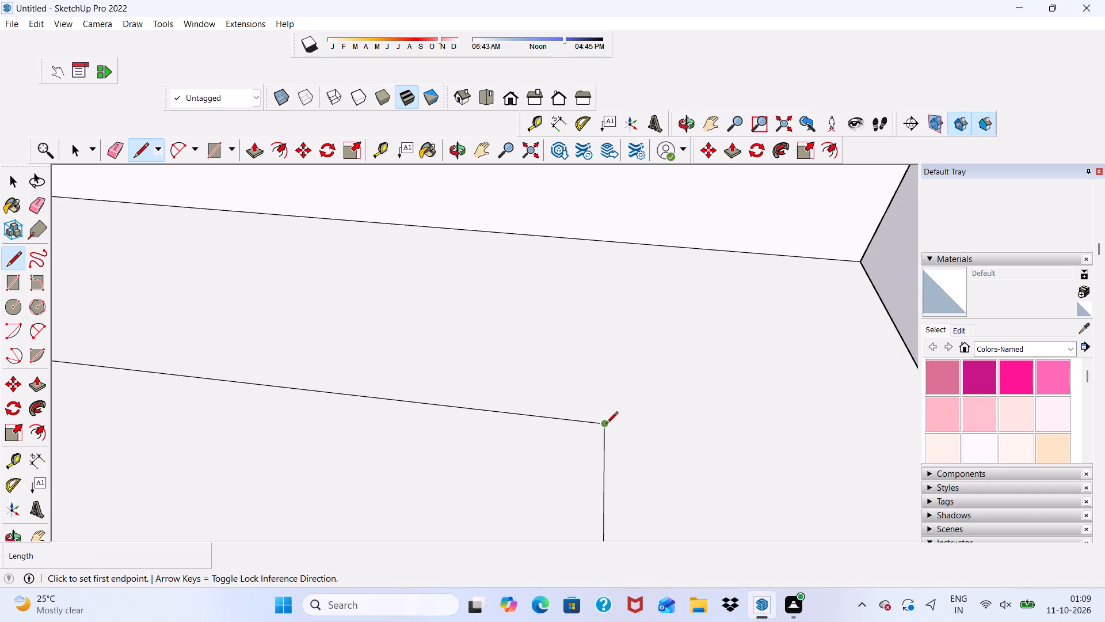
click(606, 424)
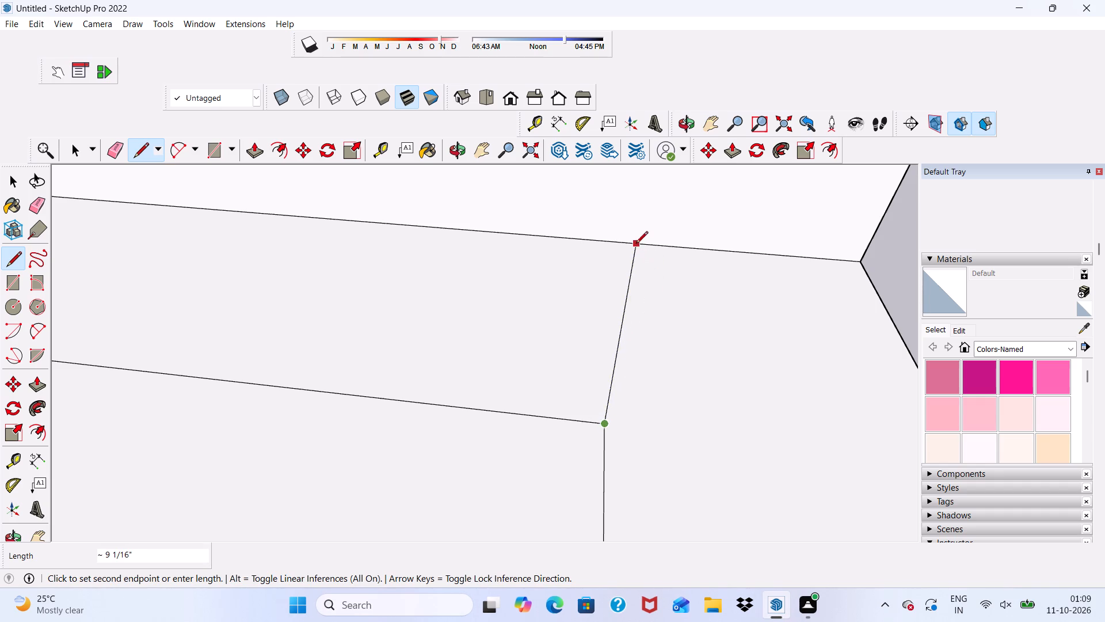
scroll(662, 248, down, 8)
middle_drag(597, 260, 563, 243)
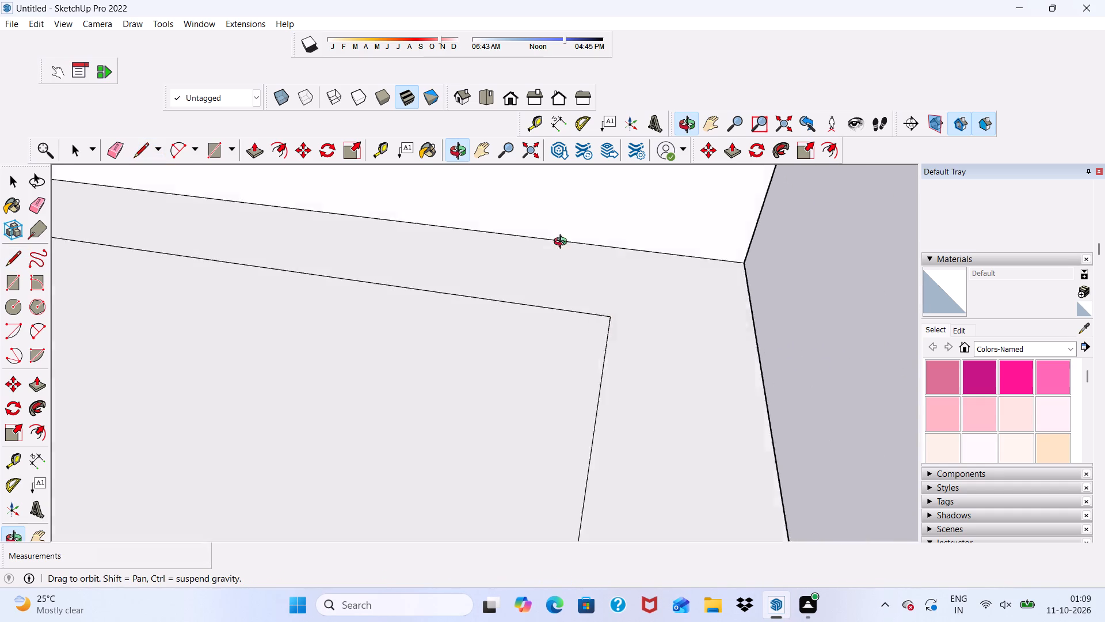
middle_drag(563, 243, 385, 162)
scroll(512, 270, up, 4)
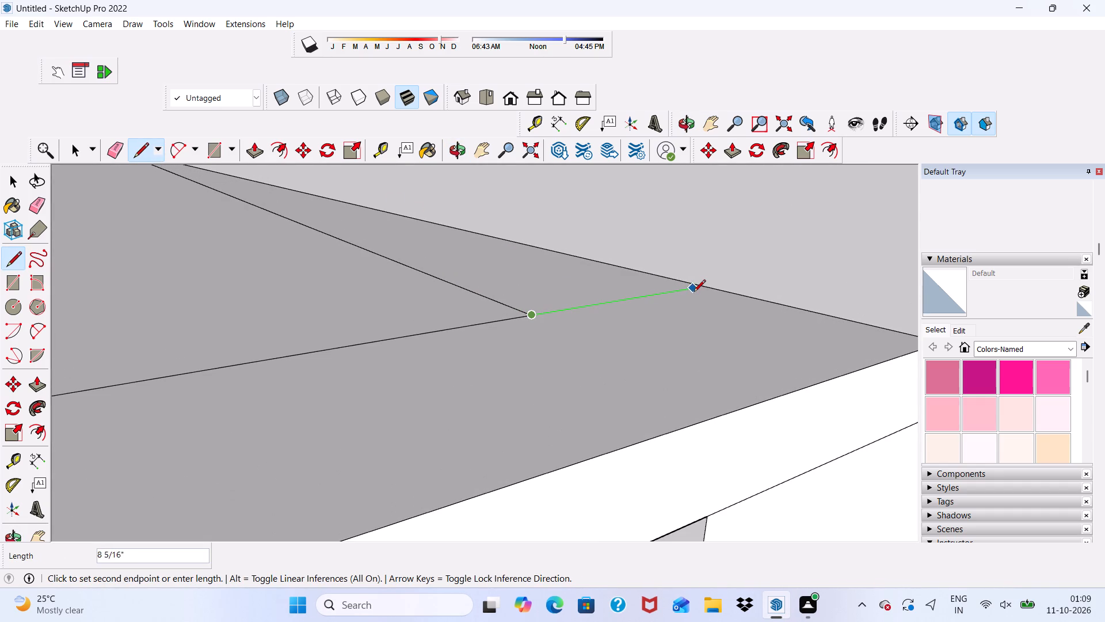
click(708, 288)
Draw a 9" line from the offset outline's other back corner, above the slatted balcony, across the border to the wall edge.
scroll(695, 276, down, 15)
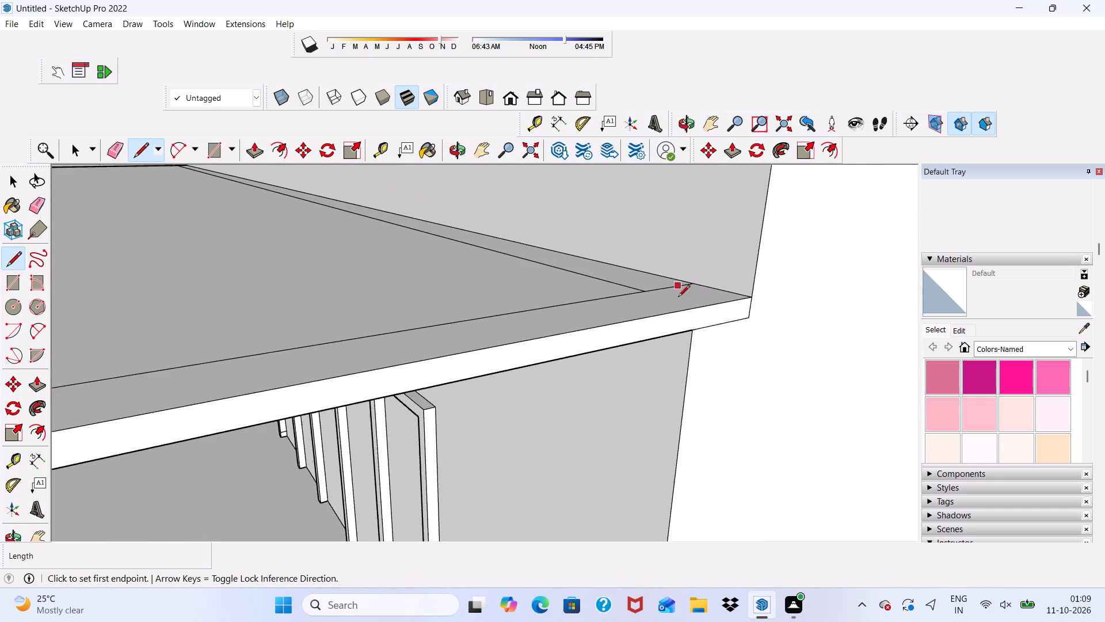
scroll(678, 298, down, 14)
scroll(401, 235, up, 1)
scroll(310, 237, down, 3)
middle_drag(311, 244, 562, 287)
scroll(562, 287, down, 1)
scroll(573, 269, up, 1)
scroll(551, 261, down, 5)
scroll(312, 183, up, 5)
scroll(218, 237, down, 1)
scroll(214, 286, up, 15)
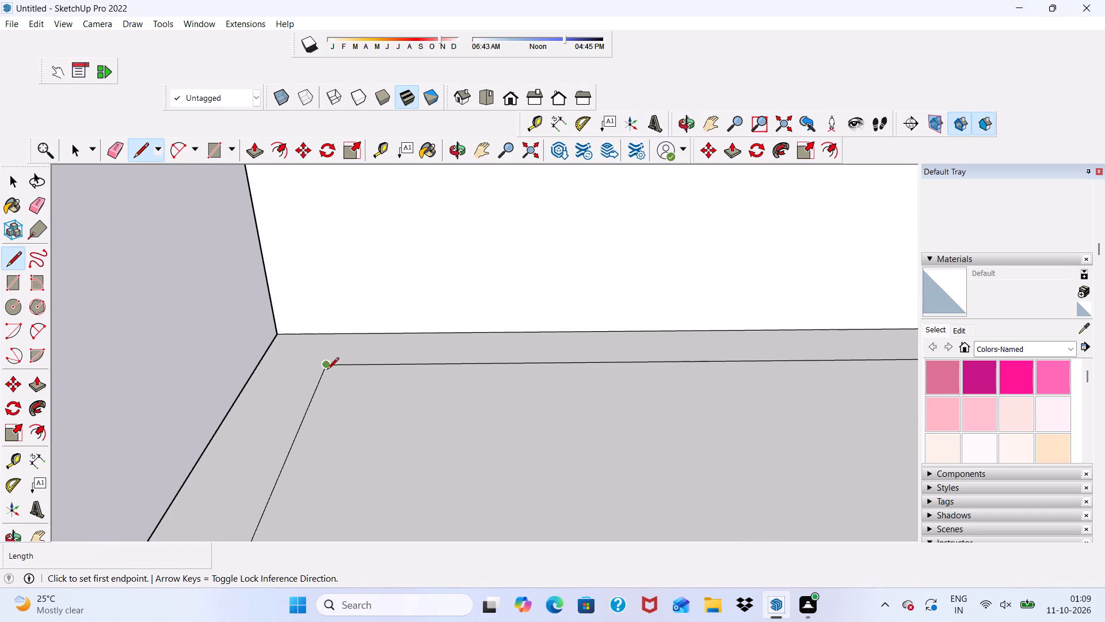
click(327, 370)
click(332, 331)
Erase the offset line running along the wall so the slab's border stays only on its open sides.
key(space)
click(108, 151)
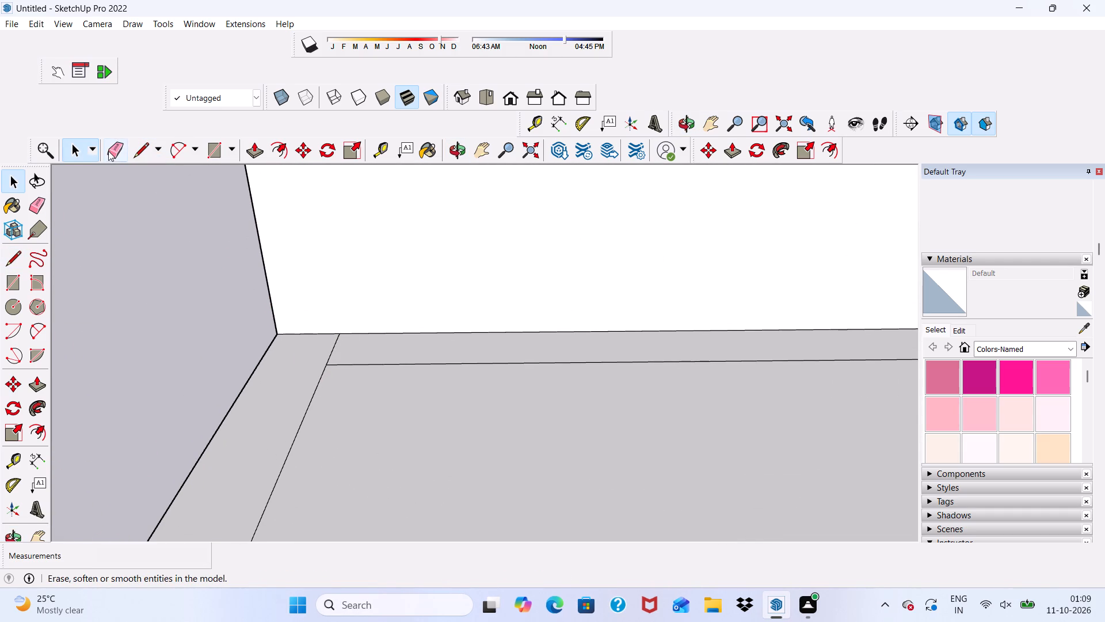
drag(403, 354, 406, 371)
scroll(292, 414, down, 2)
key(space)
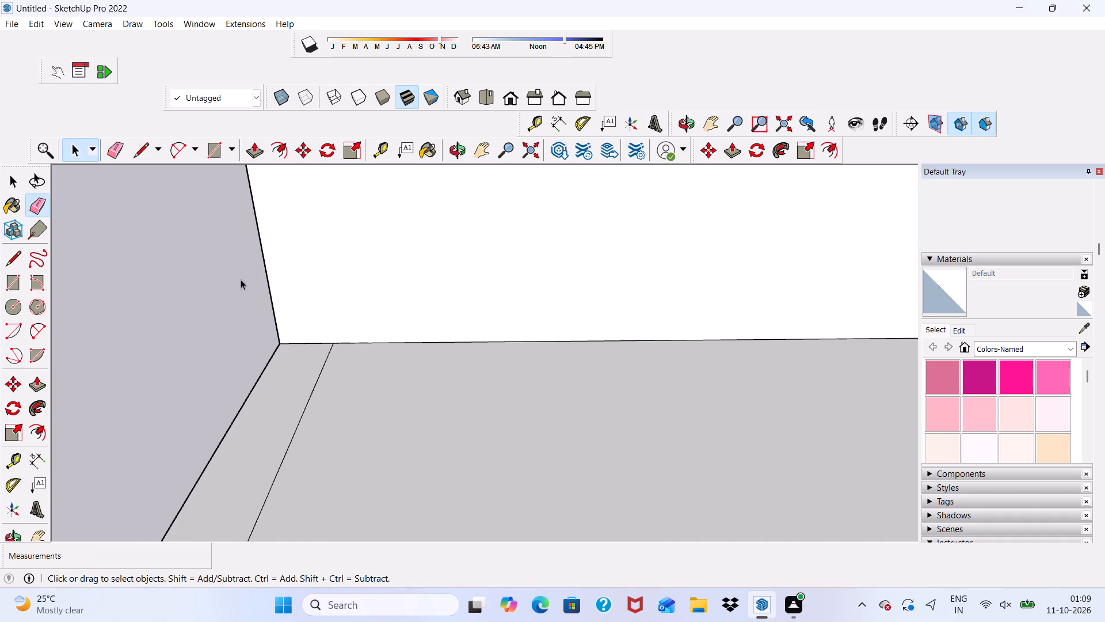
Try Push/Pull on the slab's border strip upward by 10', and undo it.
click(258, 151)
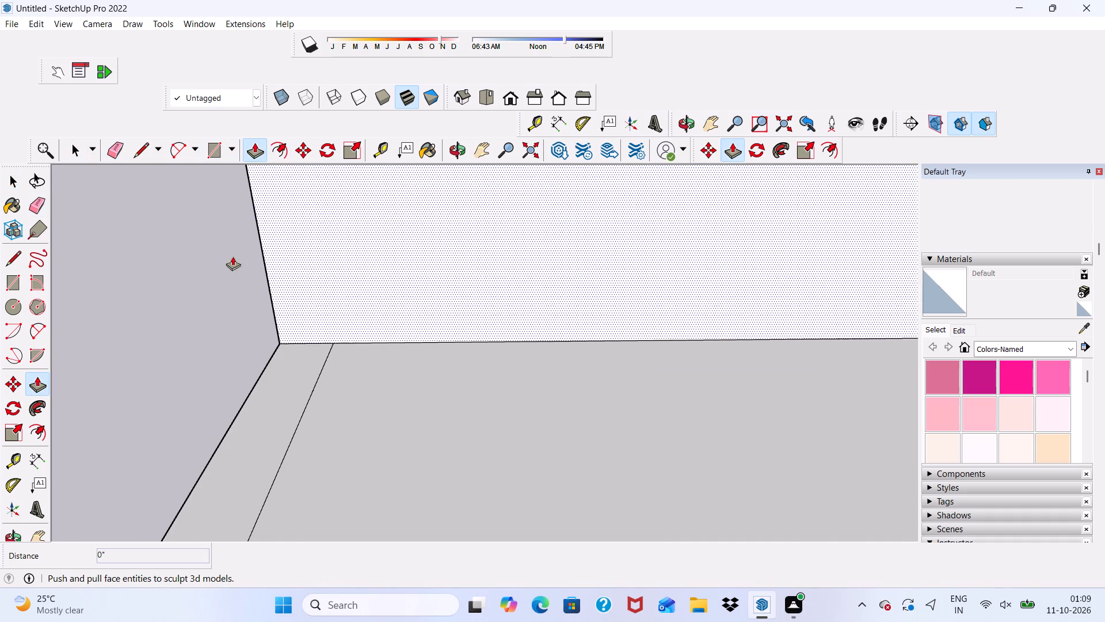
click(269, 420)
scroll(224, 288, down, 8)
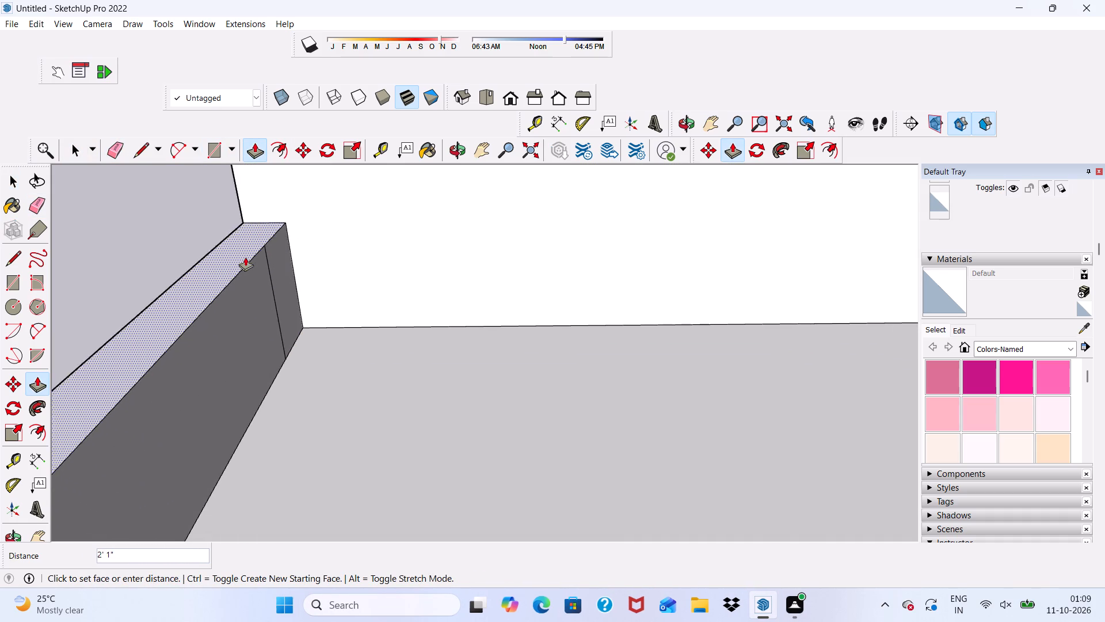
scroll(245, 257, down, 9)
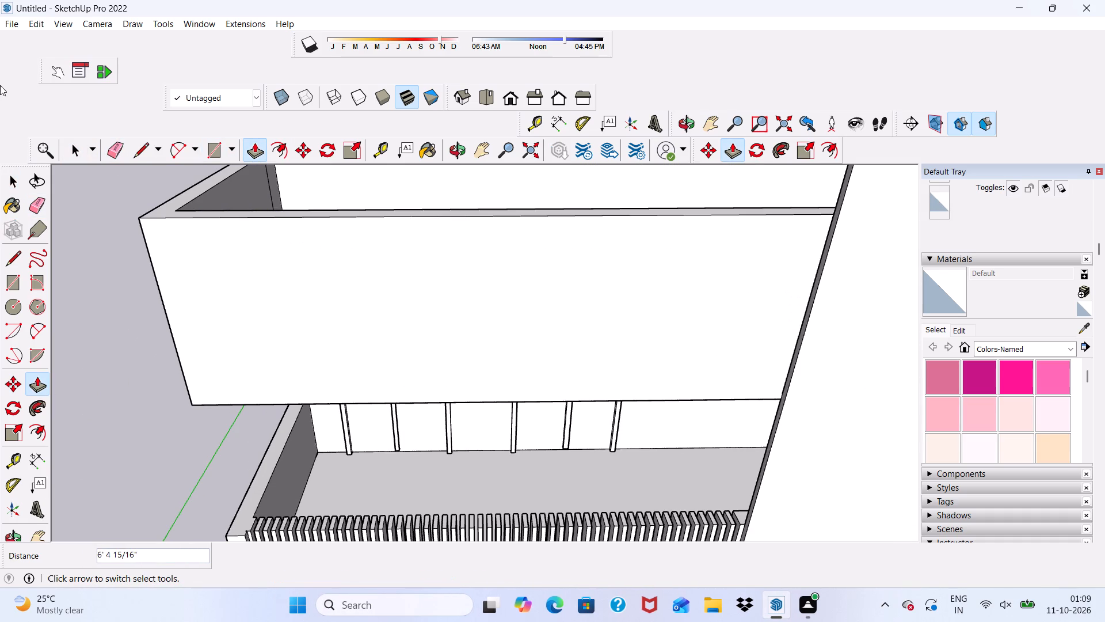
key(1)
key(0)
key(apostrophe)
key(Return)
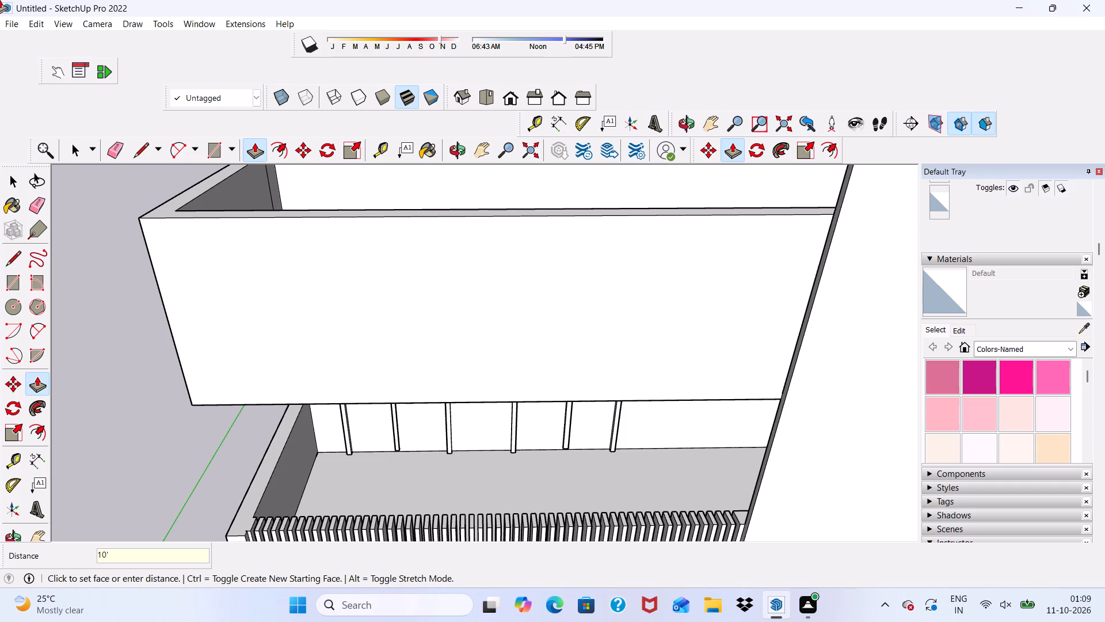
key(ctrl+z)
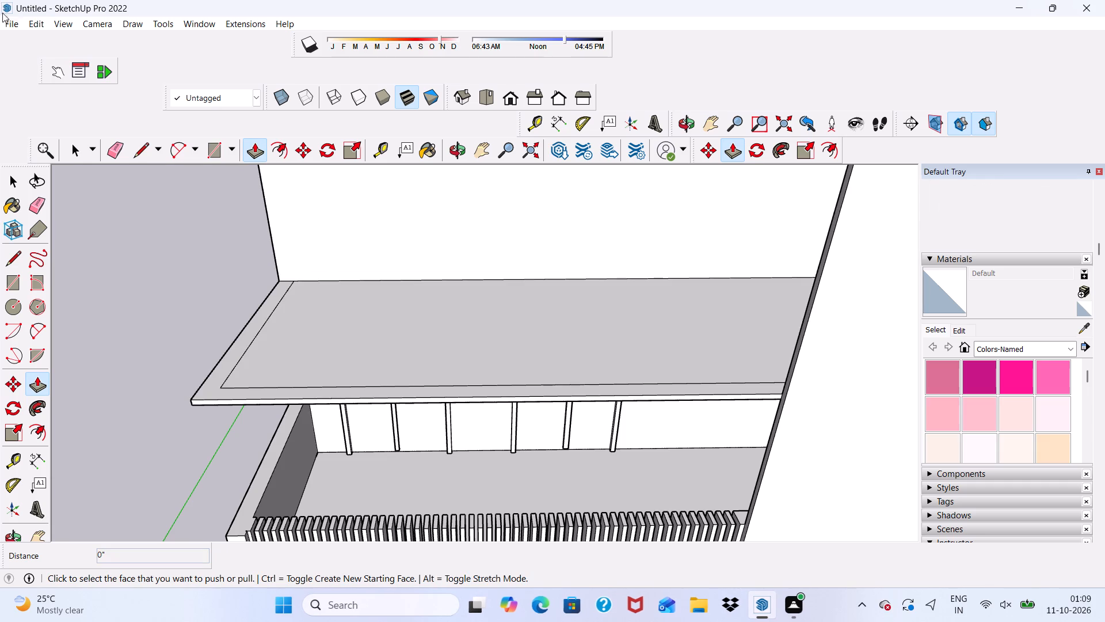
Push/Pull the slab's 9" border strip up 4' to form a solid balcony parapet.
scroll(0, 158, down, 1)
scroll(3, 185, up, 3)
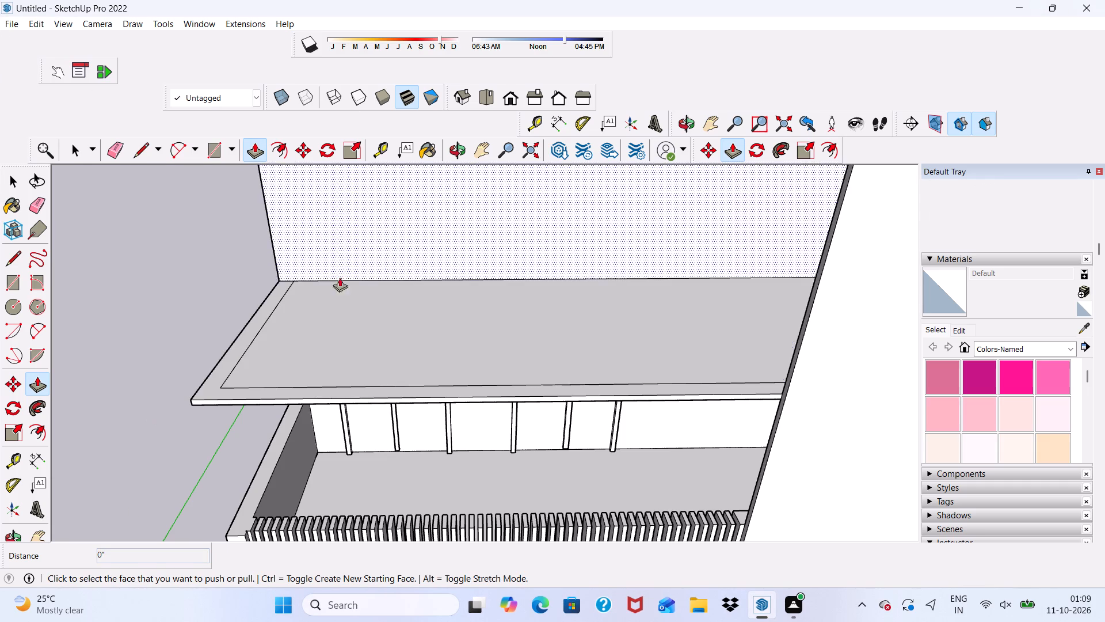
click(222, 382)
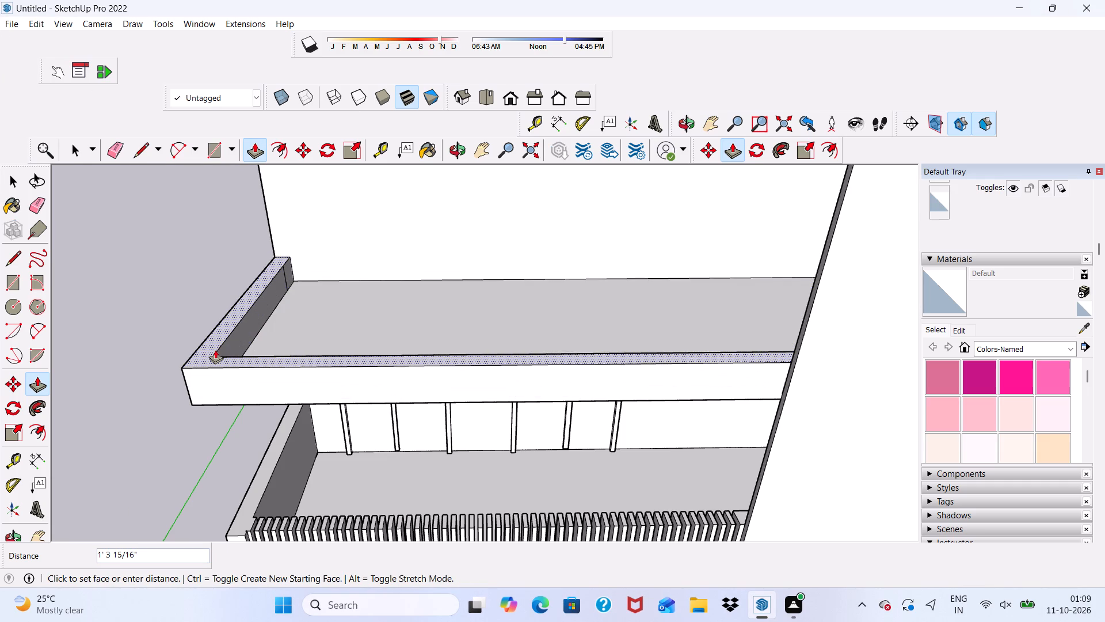
key(4)
key(apostrophe)
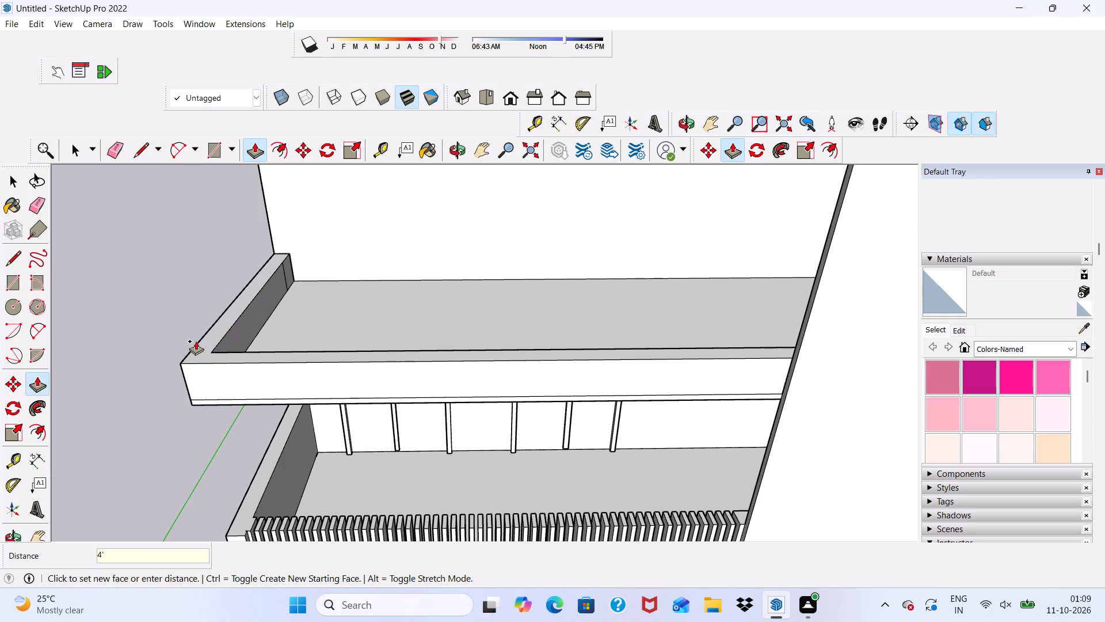
key(Return)
key(space)
Examine the new parapet and the balconies on both sides of the tower from the front of the building.
scroll(189, 344, down, 11)
middle_drag(411, 407, 481, 202)
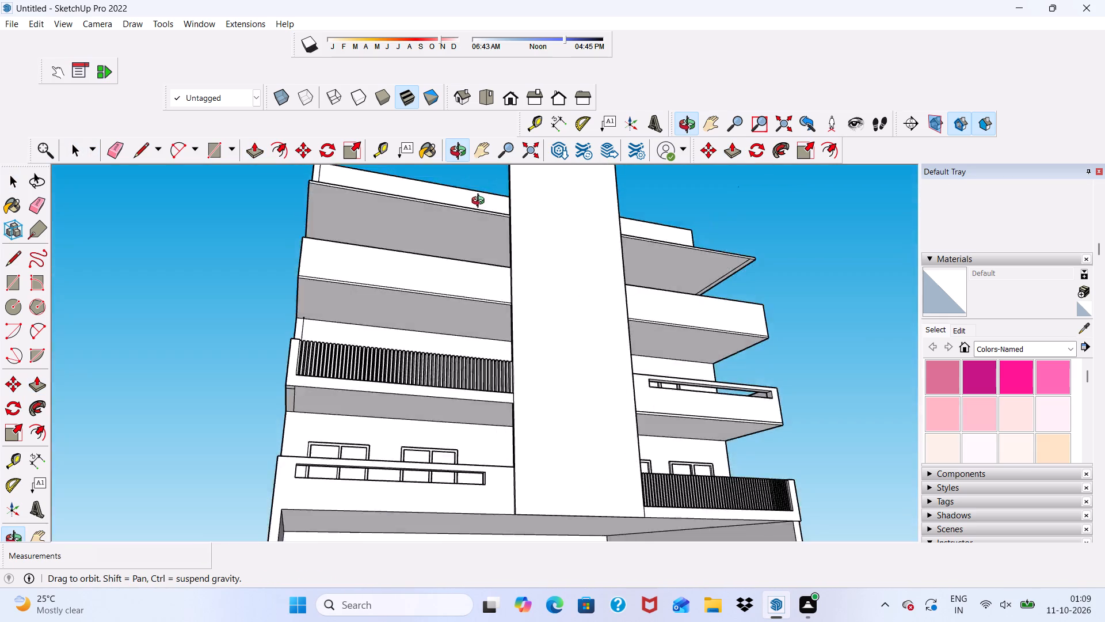
middle_drag(481, 202, 424, 290)
scroll(424, 290, up, 1)
scroll(540, 355, down, 1)
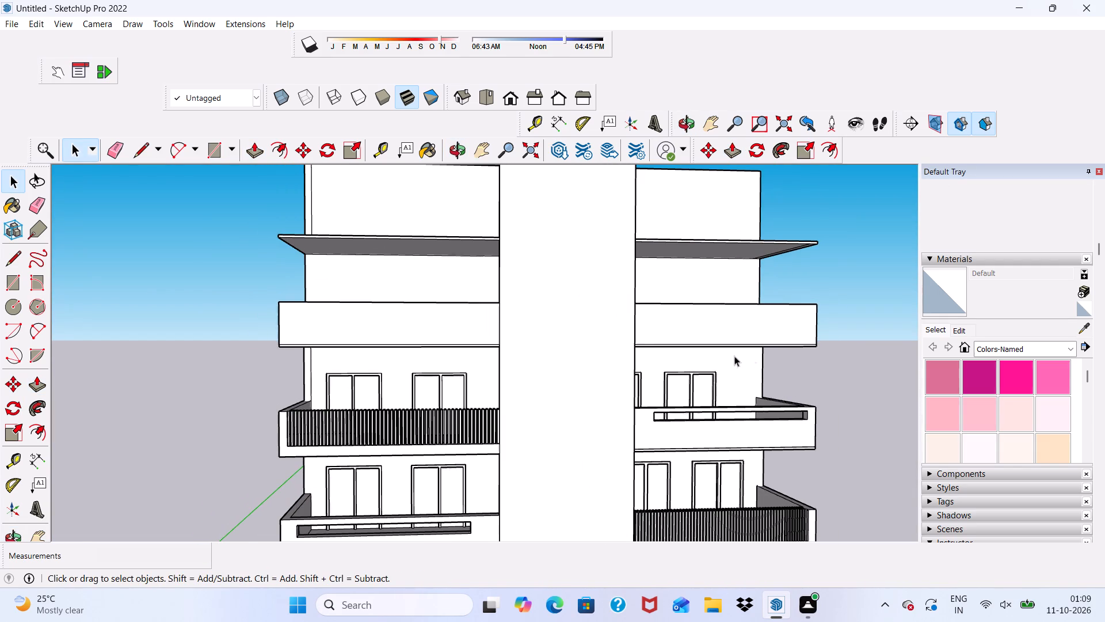
scroll(727, 359, down, 1)
scroll(396, 312, up, 2)
scroll(396, 311, down, 1)
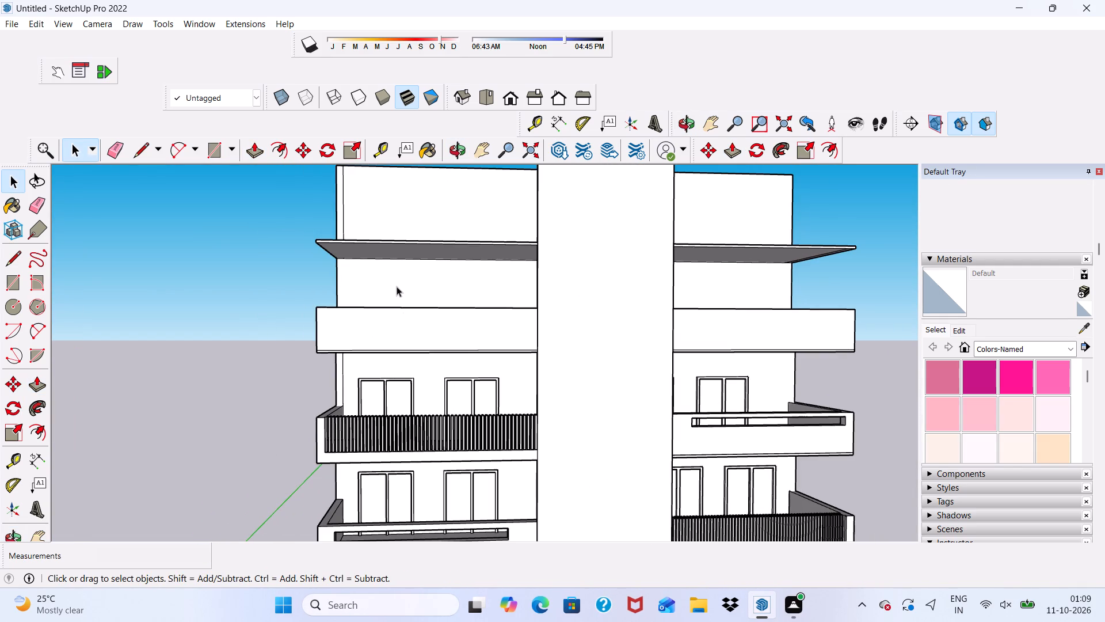
Draw a long rectangle about 15' 3" by 1' 2" on the front face of the solid parapet left of the tower.
scroll(434, 376, up, 1)
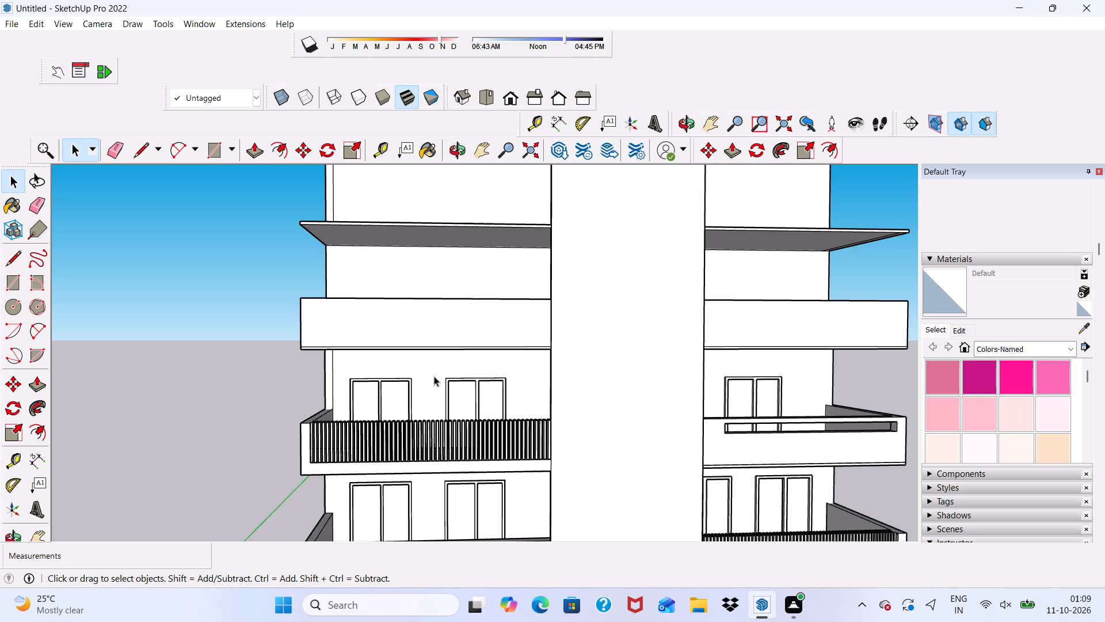
scroll(570, 343, down, 5)
middle_drag(635, 400, 576, 352)
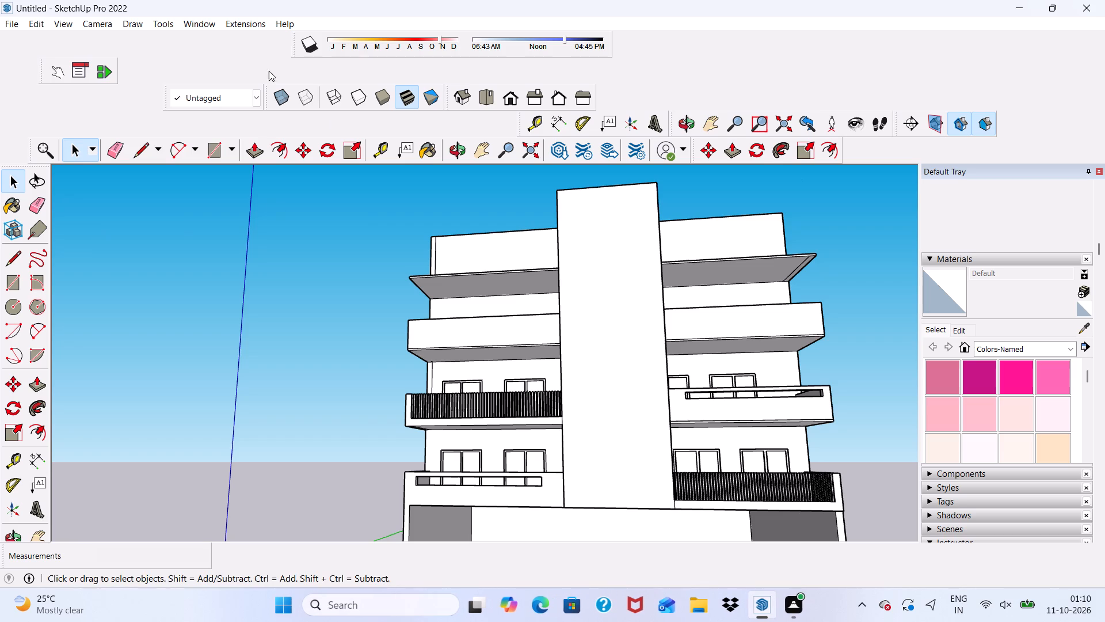
scroll(479, 381, up, 3)
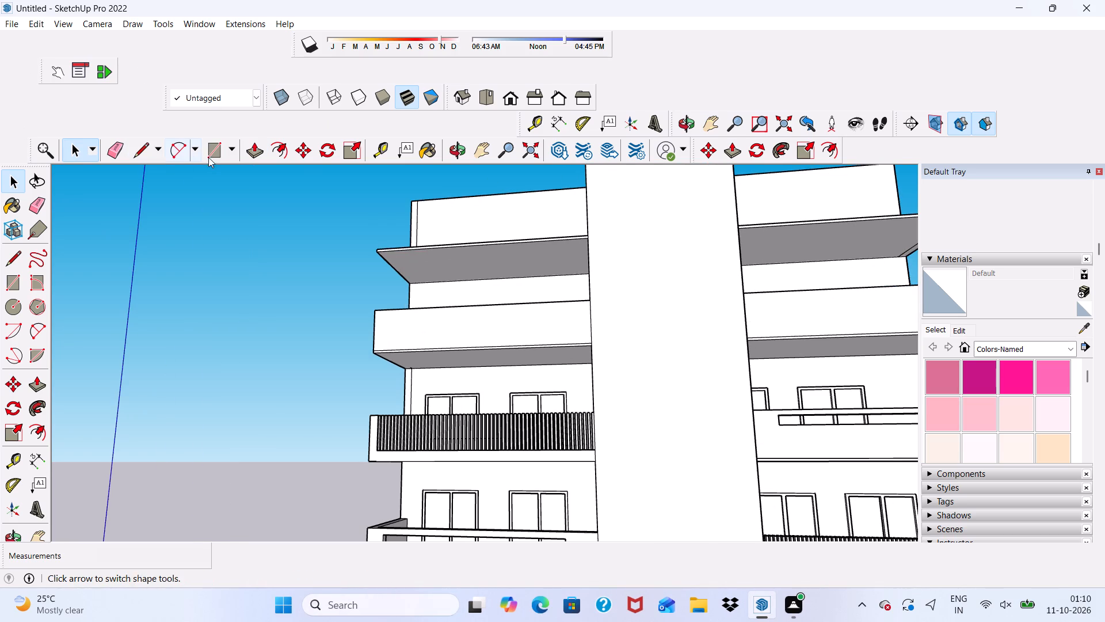
click(211, 146)
scroll(359, 337, up, 4)
scroll(463, 299, up, 4)
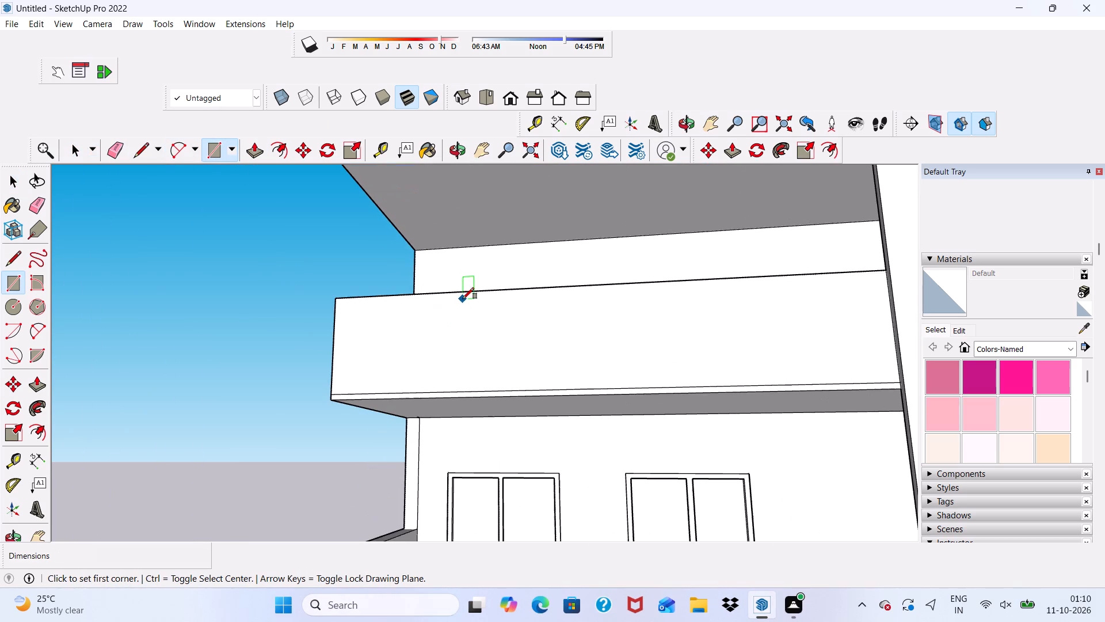
click(406, 309)
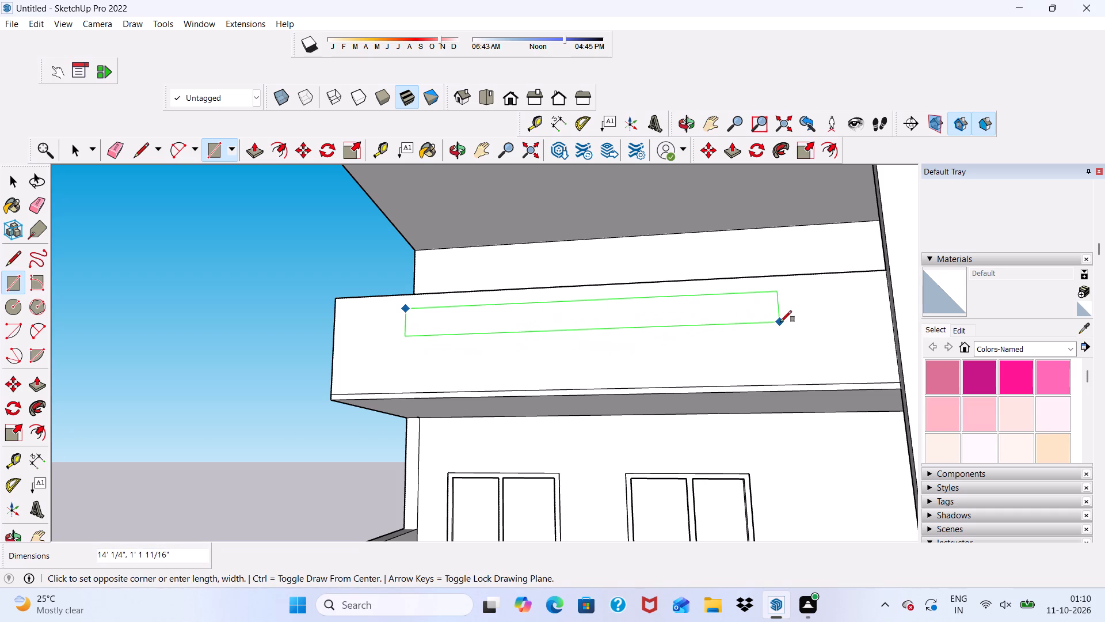
click(818, 321)
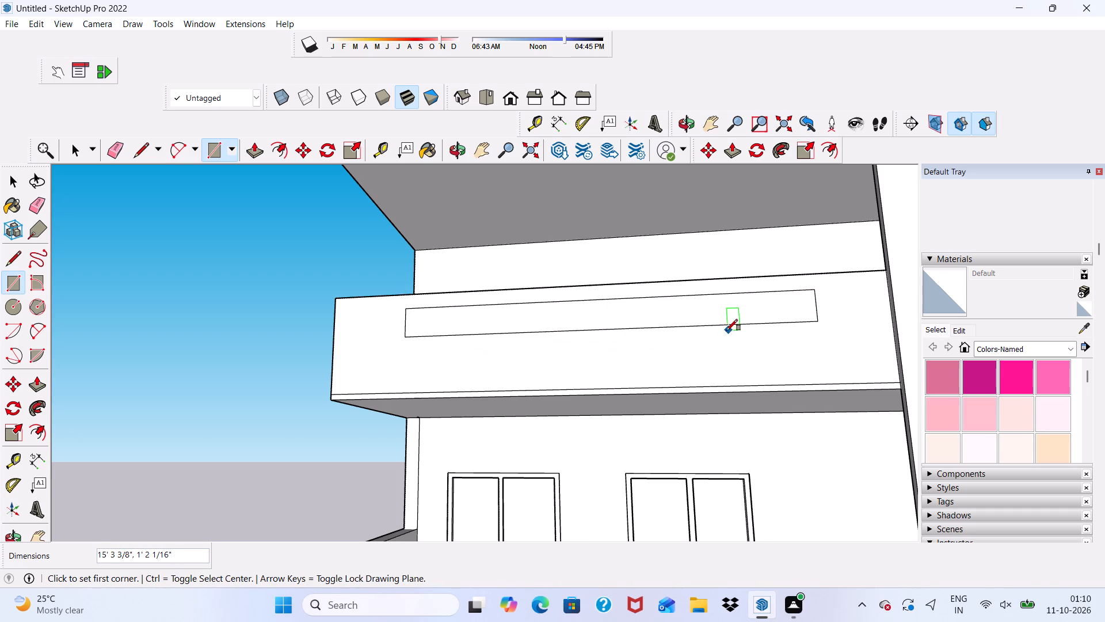
Push/Pull the long rectangle back 9" through the parapet to cut a slot opening.
key(space)
click(670, 312)
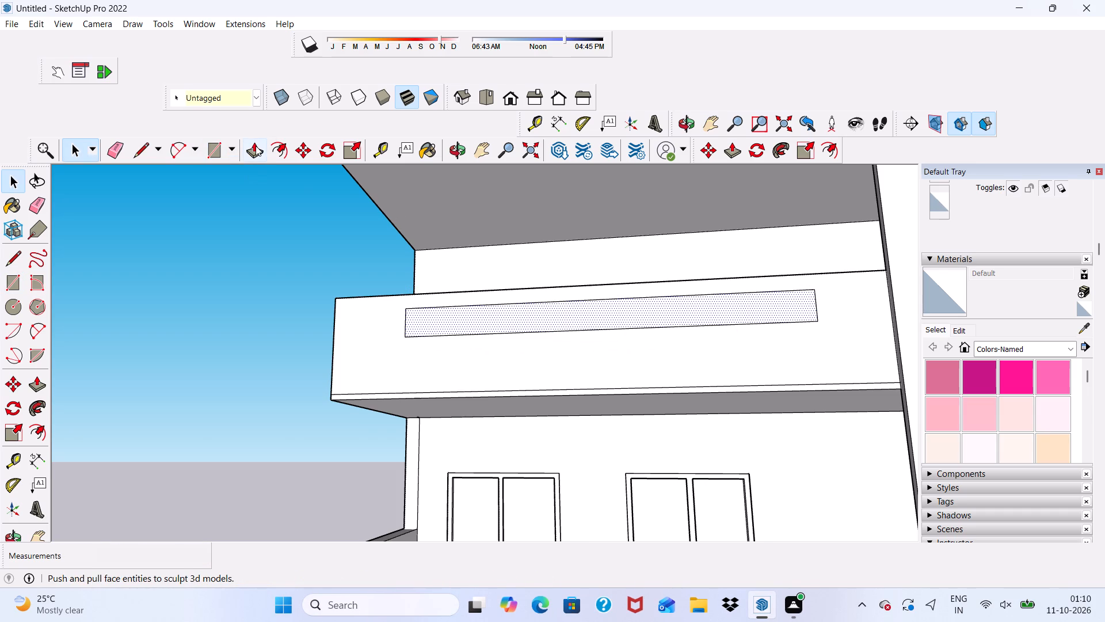
drag(256, 146, 262, 154)
scroll(523, 284, down, 2)
middle_drag(564, 298, 454, 397)
scroll(501, 340, up, 5)
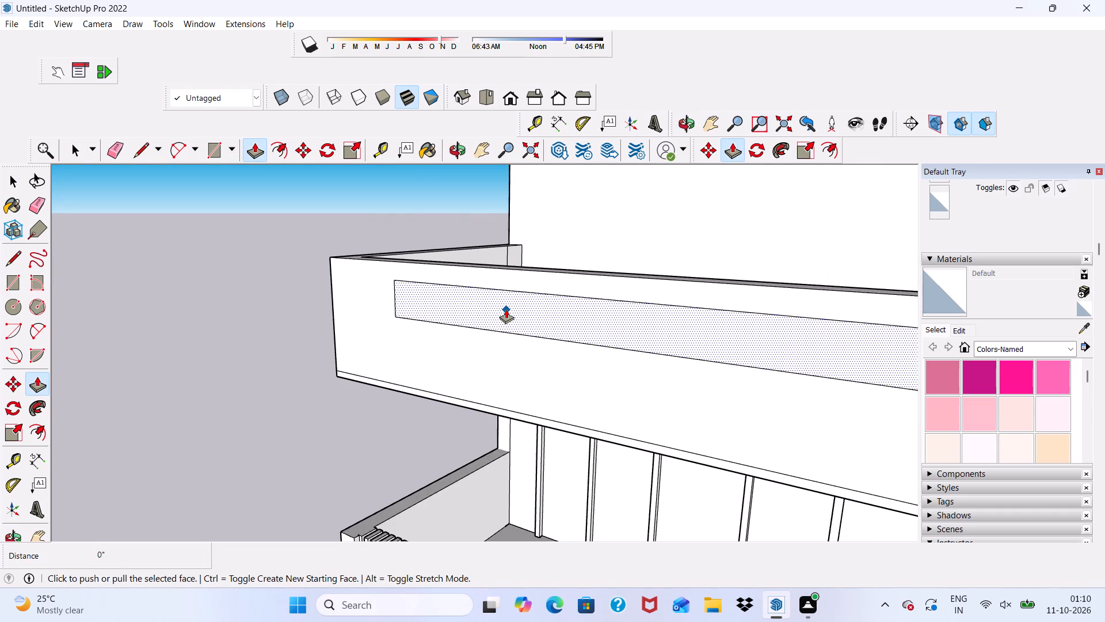
click(506, 309)
middle_drag(598, 283, 533, 369)
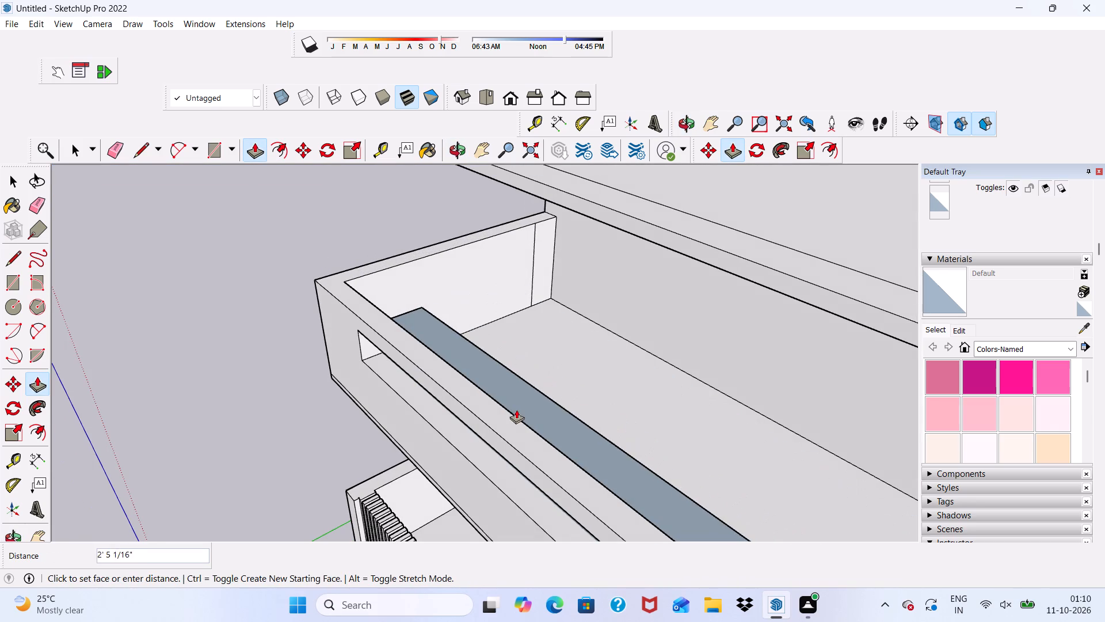
click(519, 419)
scroll(496, 372, down, 4)
middle_drag(484, 382, 548, 302)
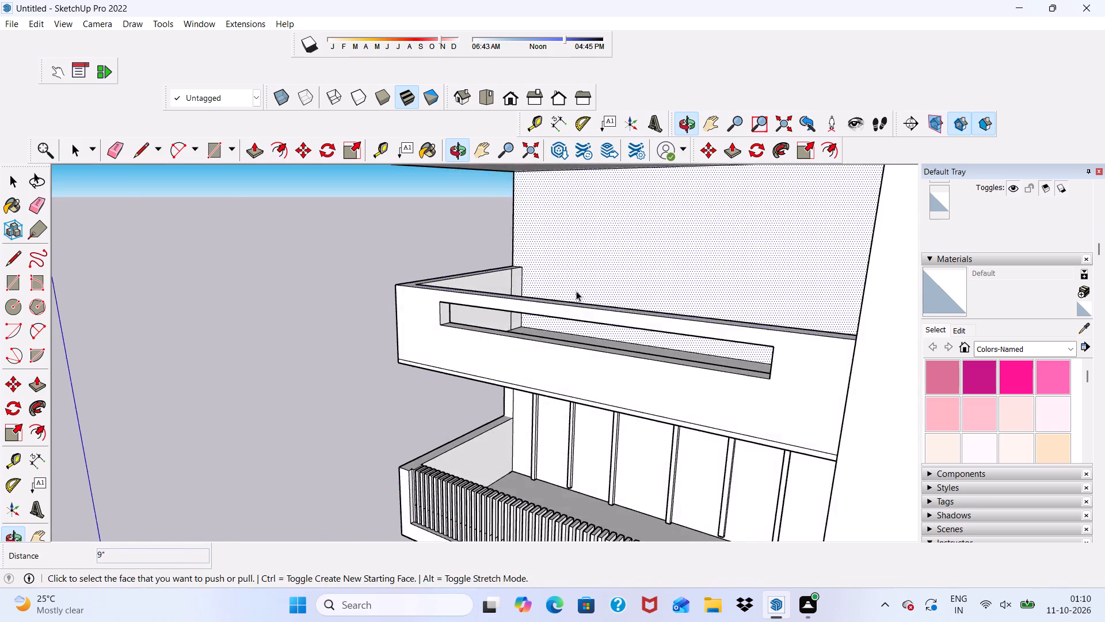
key(space)
Draw a 9" line across the top of the parapet right of the tower, where it meets the tower.
scroll(616, 271, up, 1)
scroll(593, 277, down, 8)
middle_drag(582, 344, 696, 309)
scroll(830, 341, up, 5)
scroll(750, 348, down, 8)
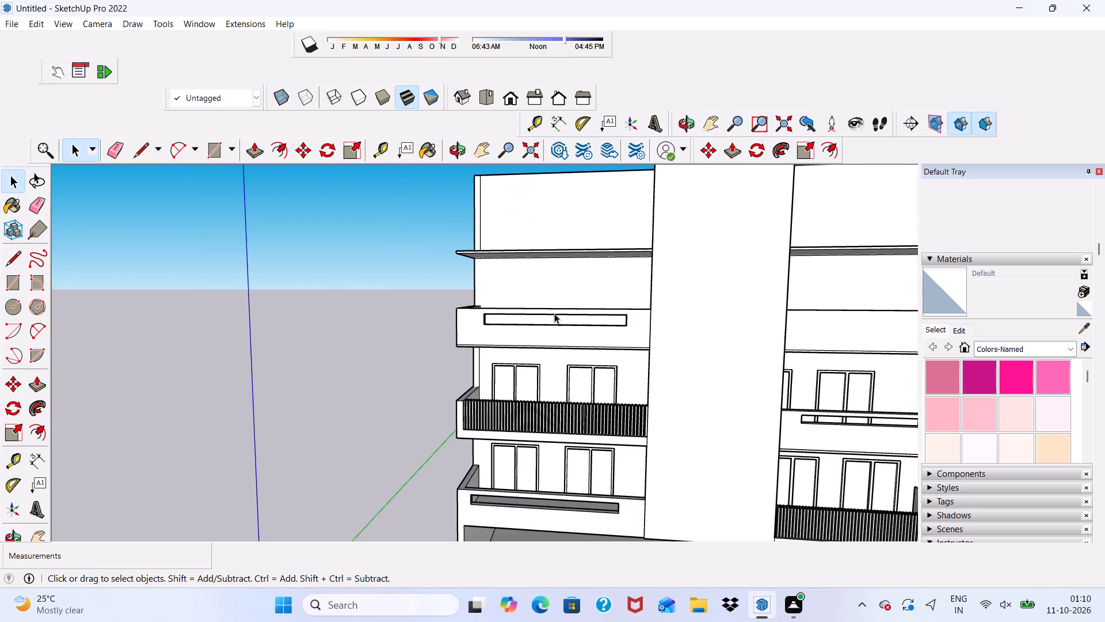
scroll(554, 313, down, 2)
middle_drag(740, 393, 683, 374)
scroll(698, 345, up, 1)
scroll(761, 349, up, 9)
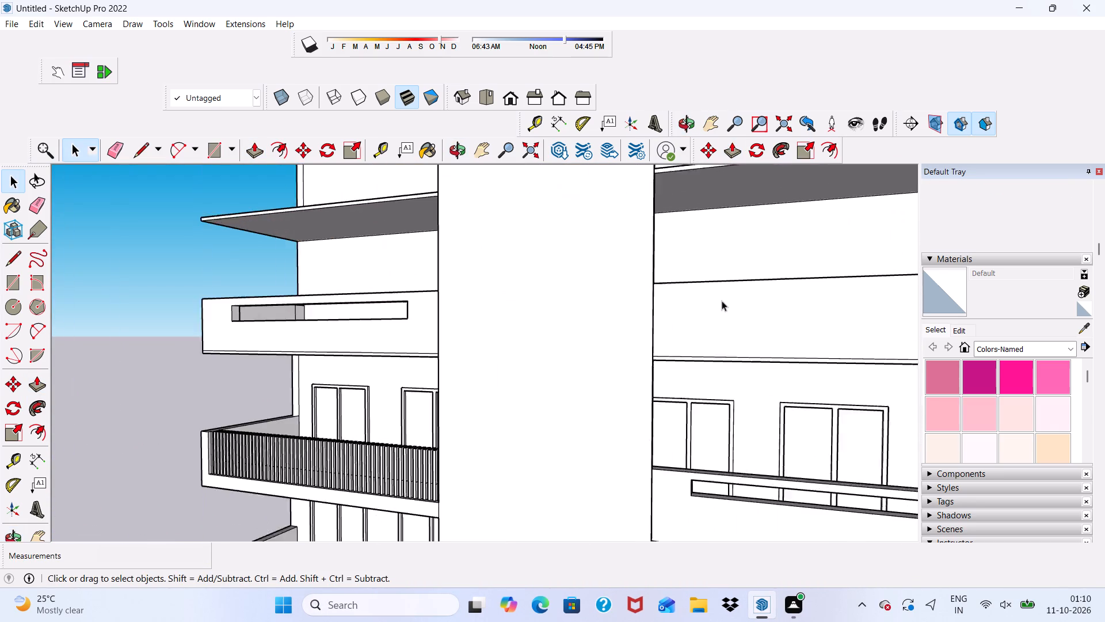
scroll(722, 301, up, 1)
middle_drag(705, 300, 546, 386)
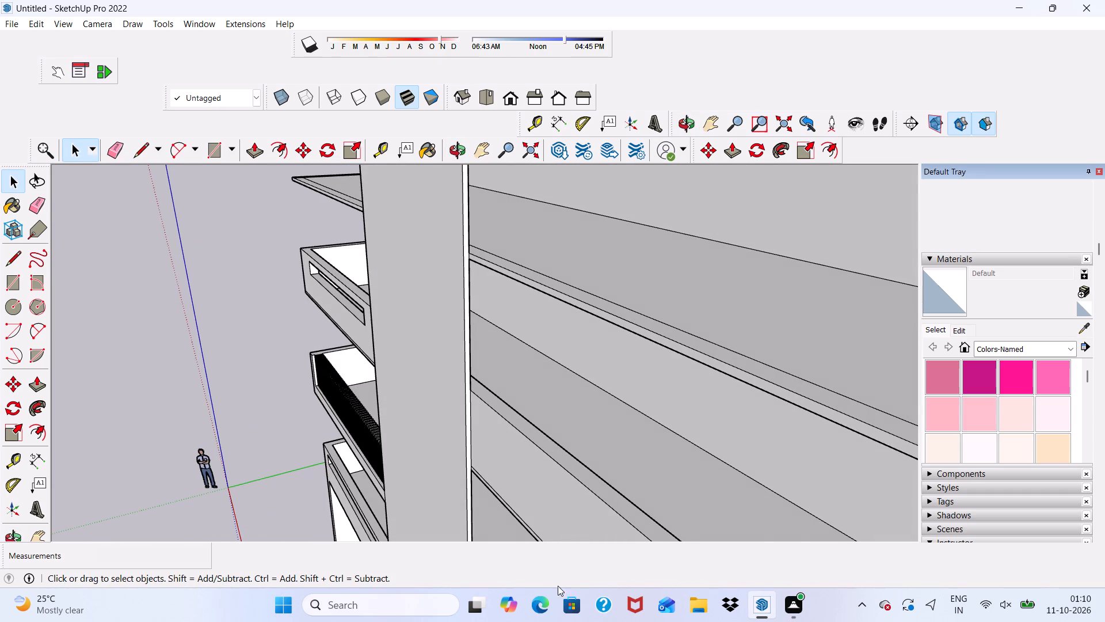
click(139, 151)
scroll(515, 399, up, 10)
scroll(451, 396, up, 1)
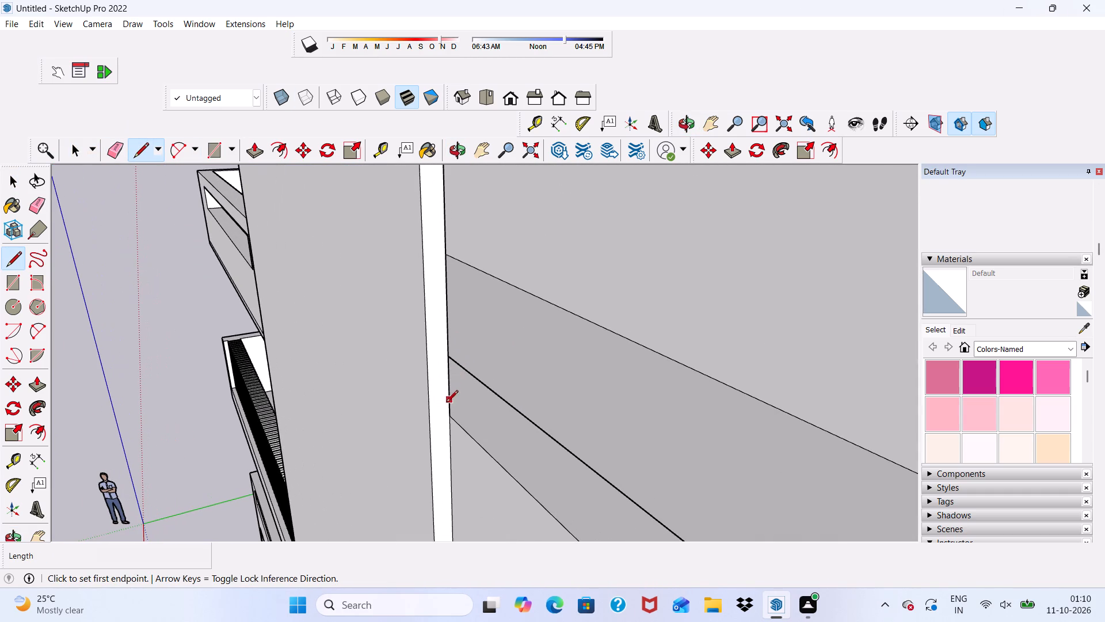
click(450, 419)
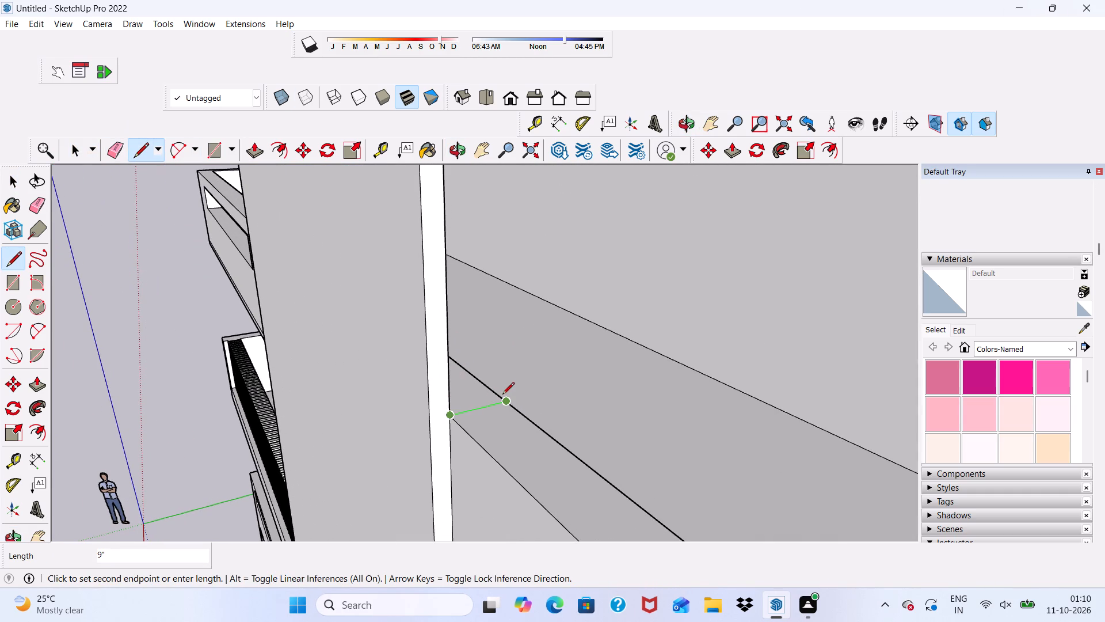
click(505, 396)
key(space)
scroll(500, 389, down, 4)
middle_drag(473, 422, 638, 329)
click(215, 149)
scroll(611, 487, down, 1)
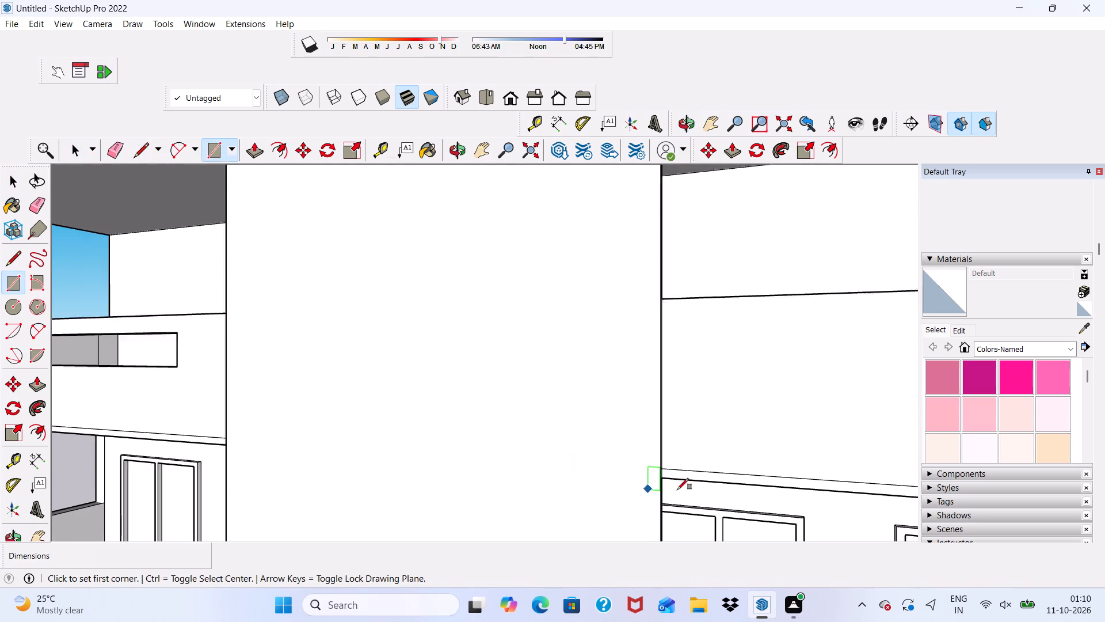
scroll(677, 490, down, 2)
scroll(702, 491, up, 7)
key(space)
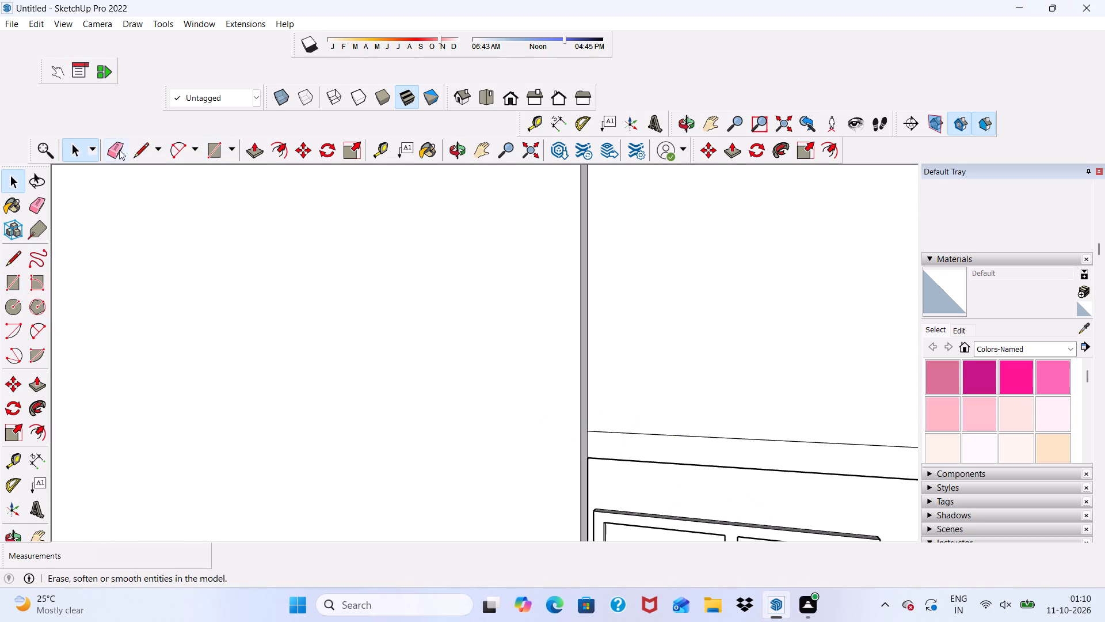
Erase the slab line along the bottom of the right-hand parapet so its front becomes a single face.
click(116, 149)
drag(697, 426, 689, 443)
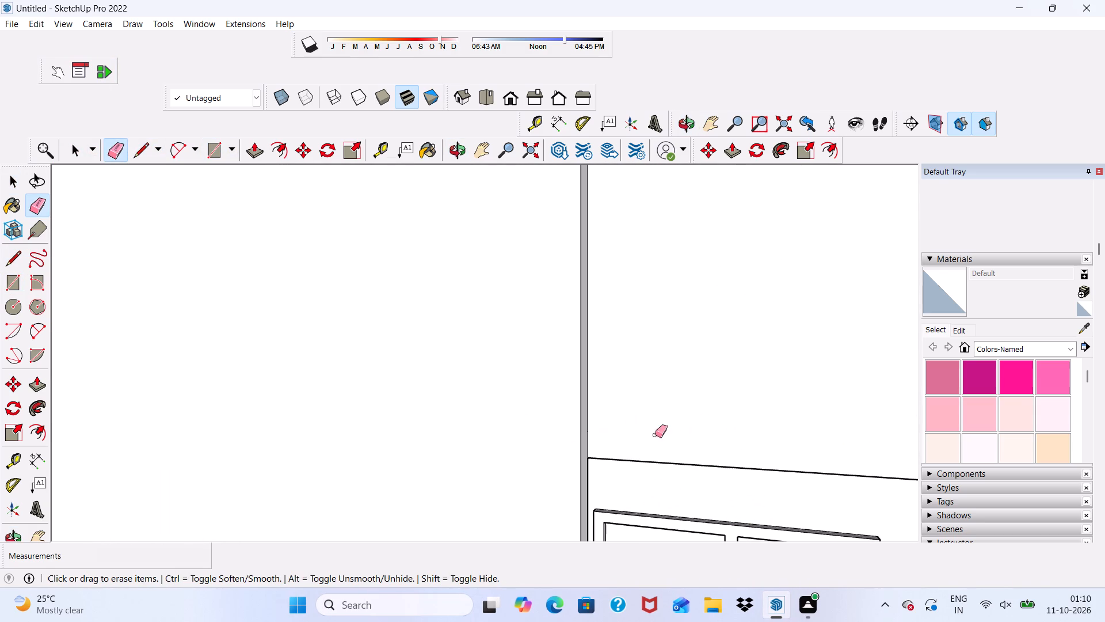
scroll(509, 435, down, 19)
scroll(580, 386, down, 2)
scroll(655, 428, up, 1)
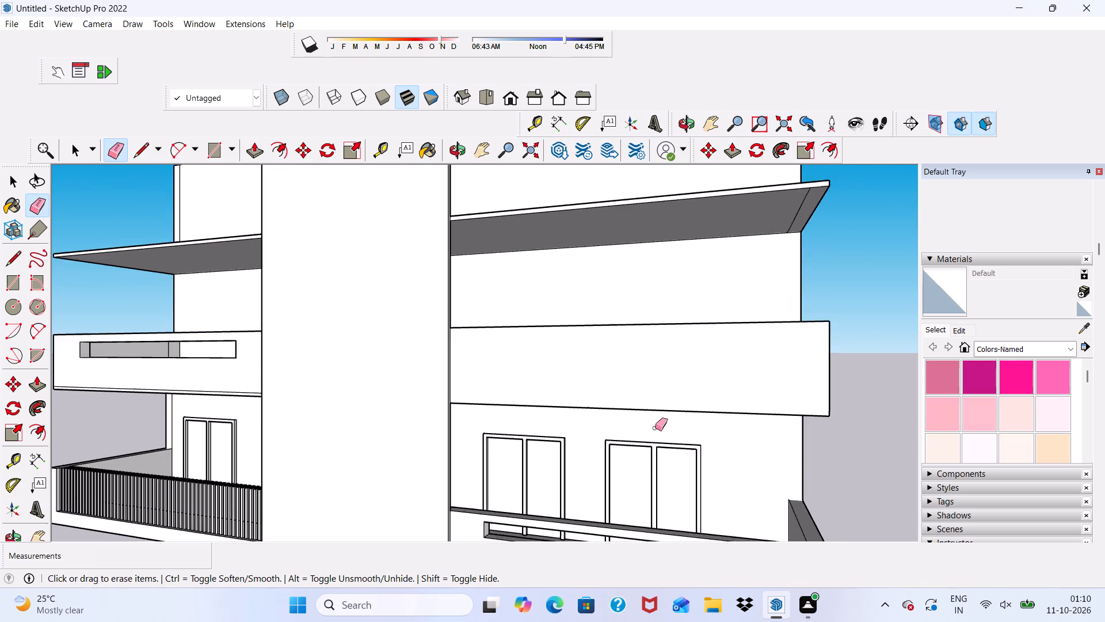
scroll(655, 428, up, 1)
key(space)
Draw a narrow upright rectangle about 4' 2 5/8" by 2 5/8" on the right-hand parapet's front face, against the tower.
click(209, 150)
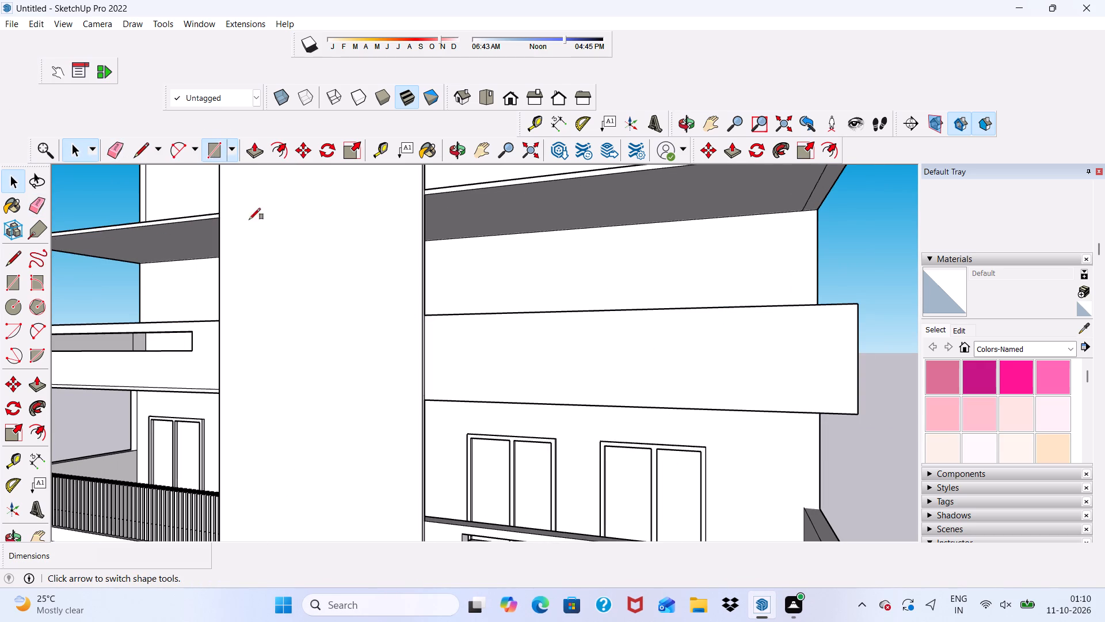
scroll(468, 442, up, 4)
scroll(383, 322, up, 4)
scroll(394, 379, up, 2)
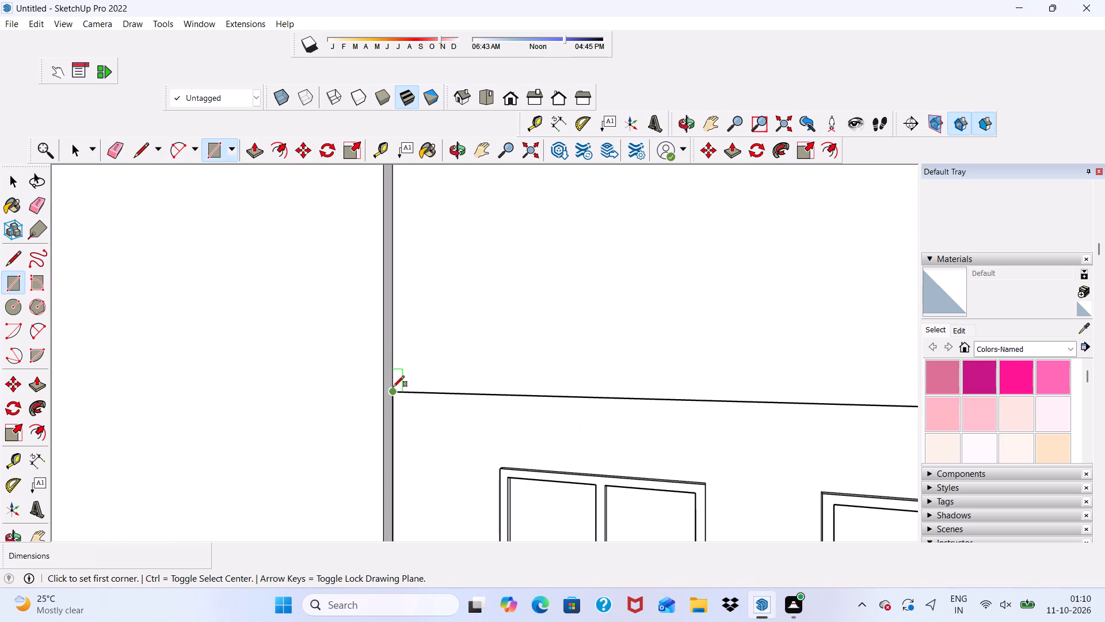
click(391, 392)
scroll(394, 369, down, 5)
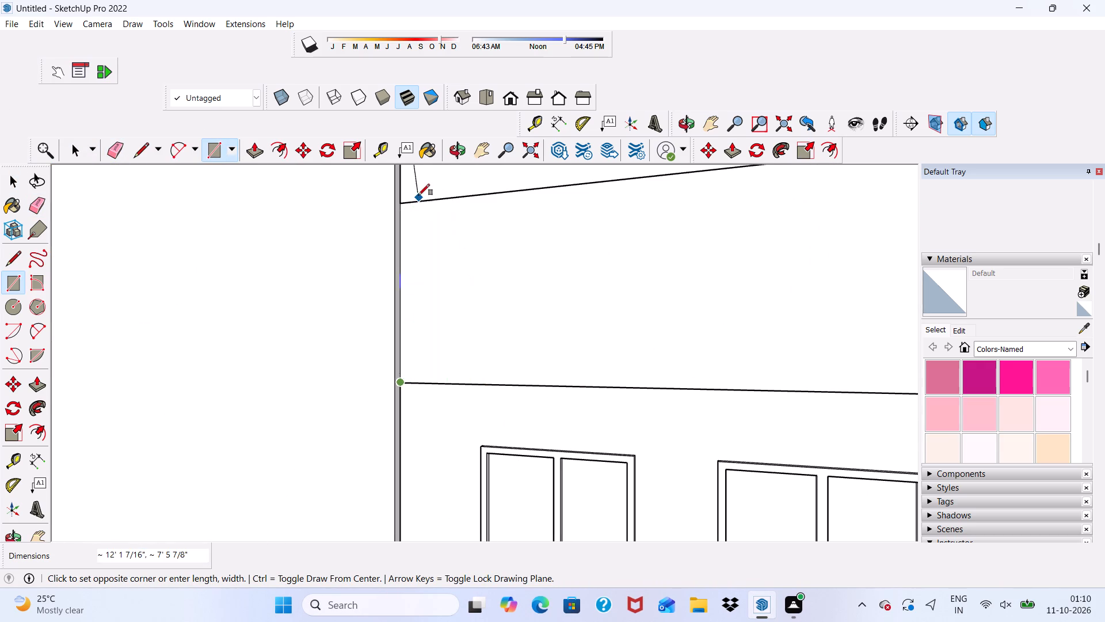
scroll(418, 195, up, 4)
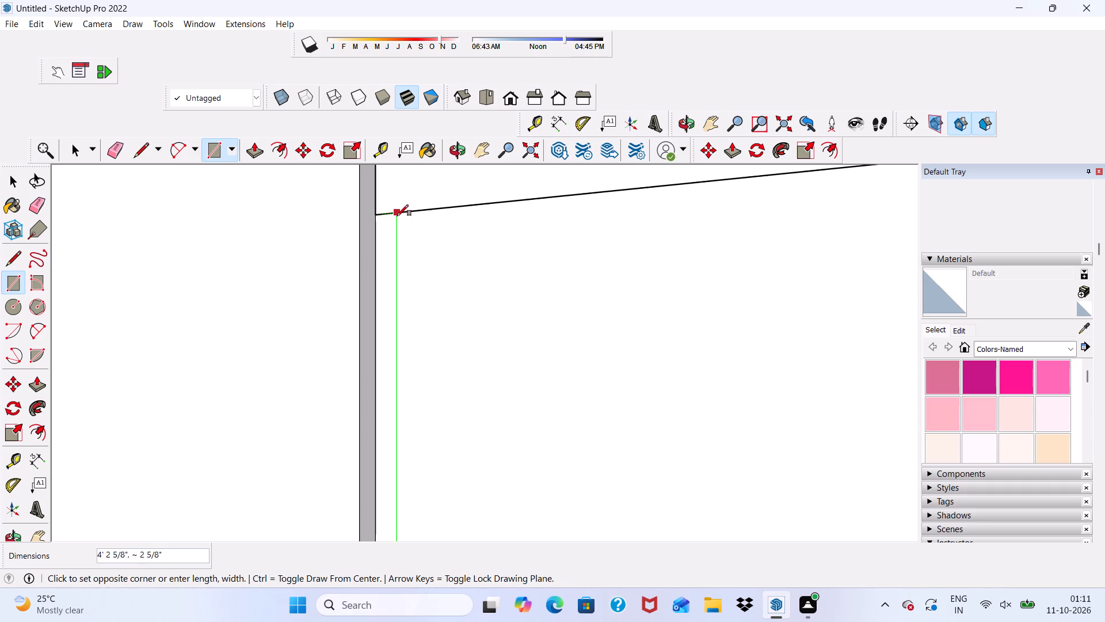
click(397, 216)
drag(388, 246, 383, 257)
key(space)
Copy the narrow strip about 5 5/16" along the parapet and array it as 60 copies.
click(382, 261)
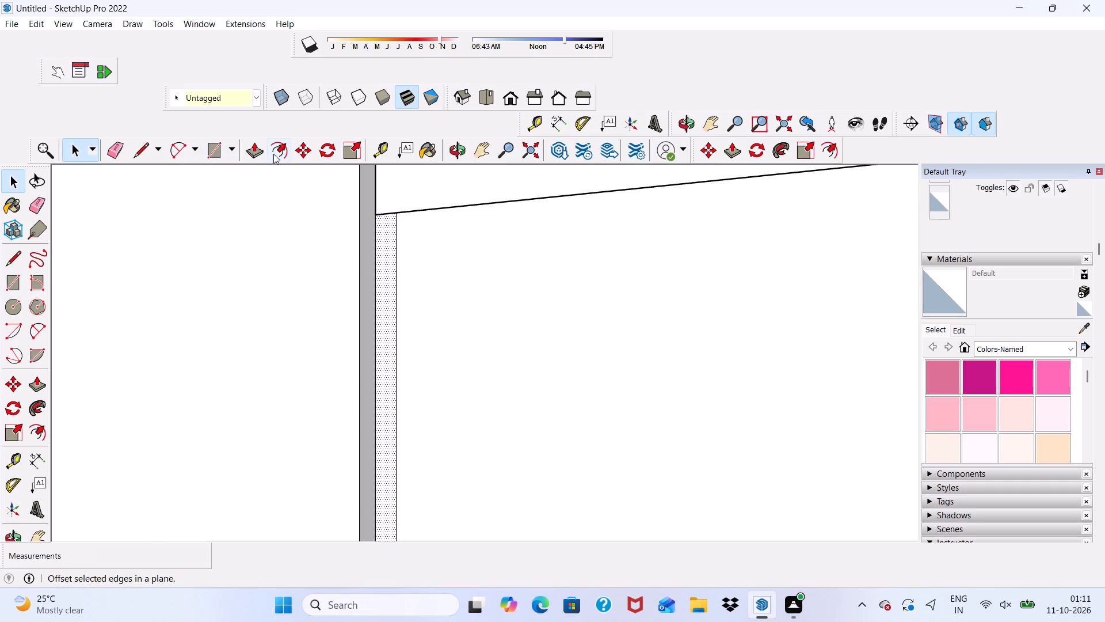
click(300, 147)
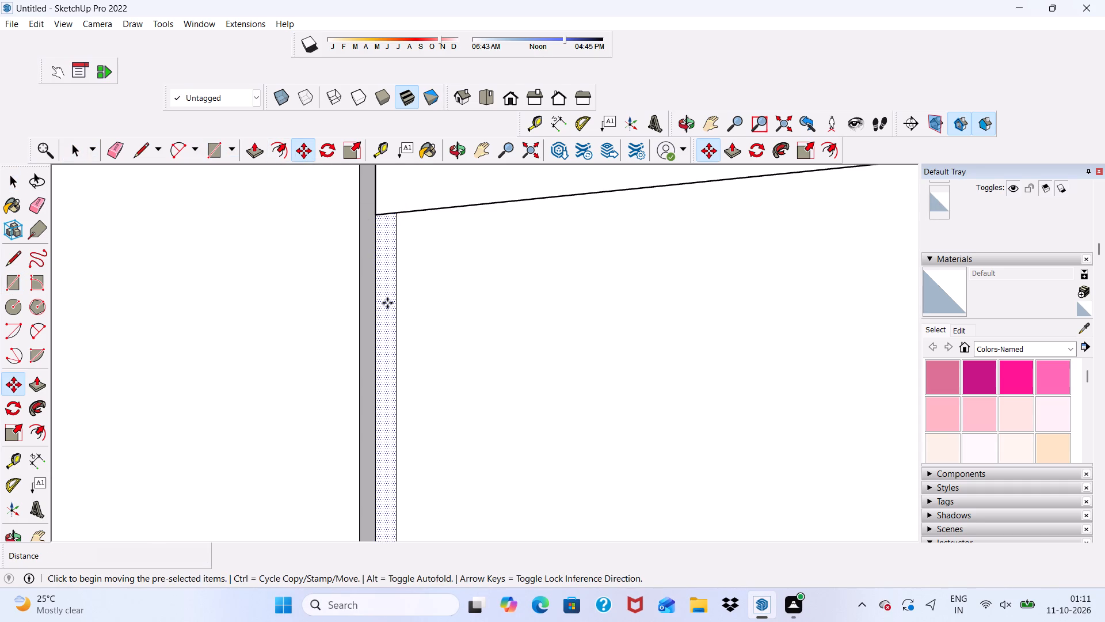
click(387, 303)
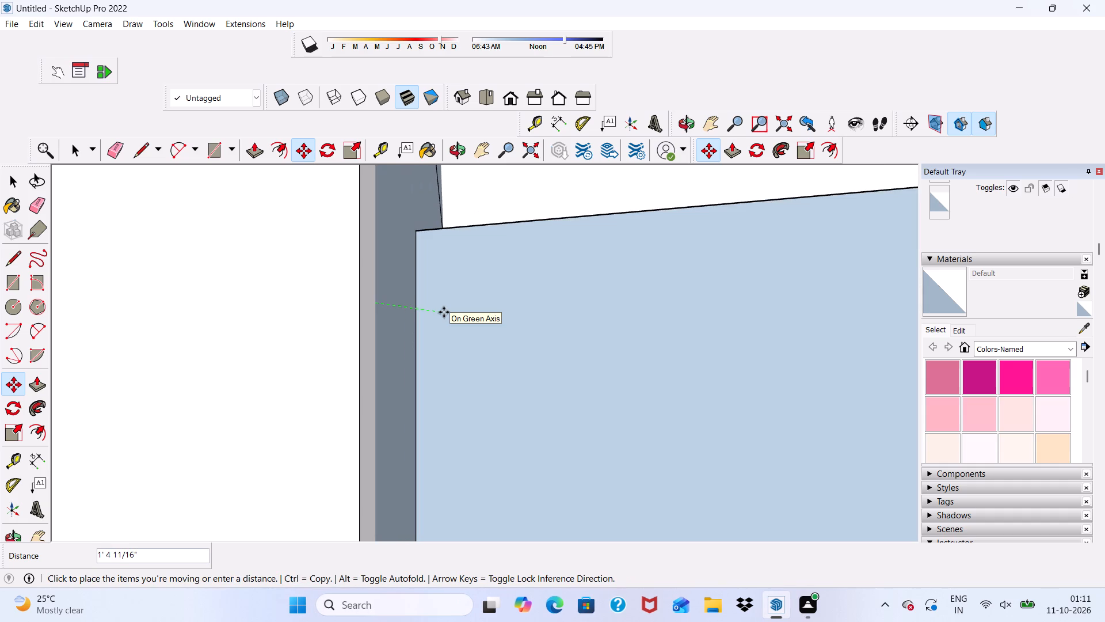
scroll(459, 312, down, 1)
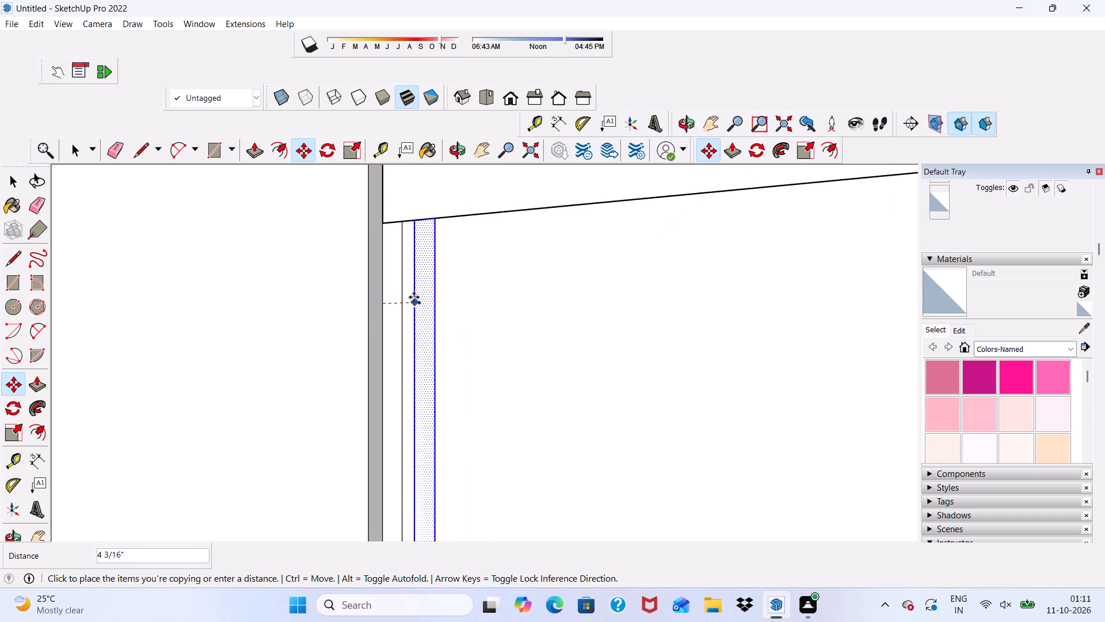
scroll(413, 295, down, 10)
scroll(432, 294, up, 3)
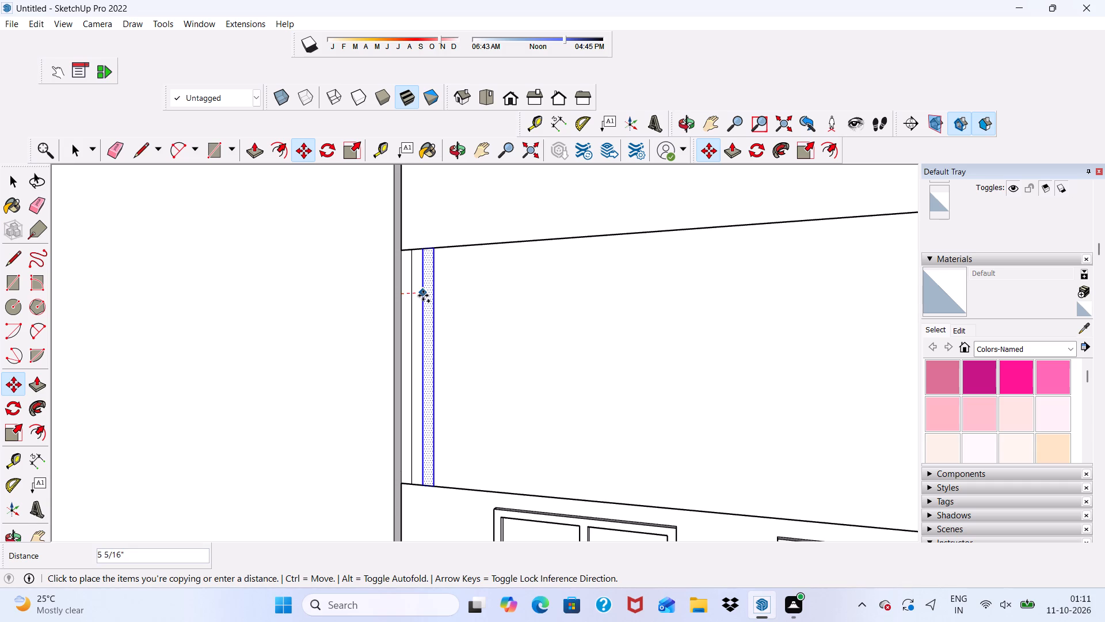
click(423, 295)
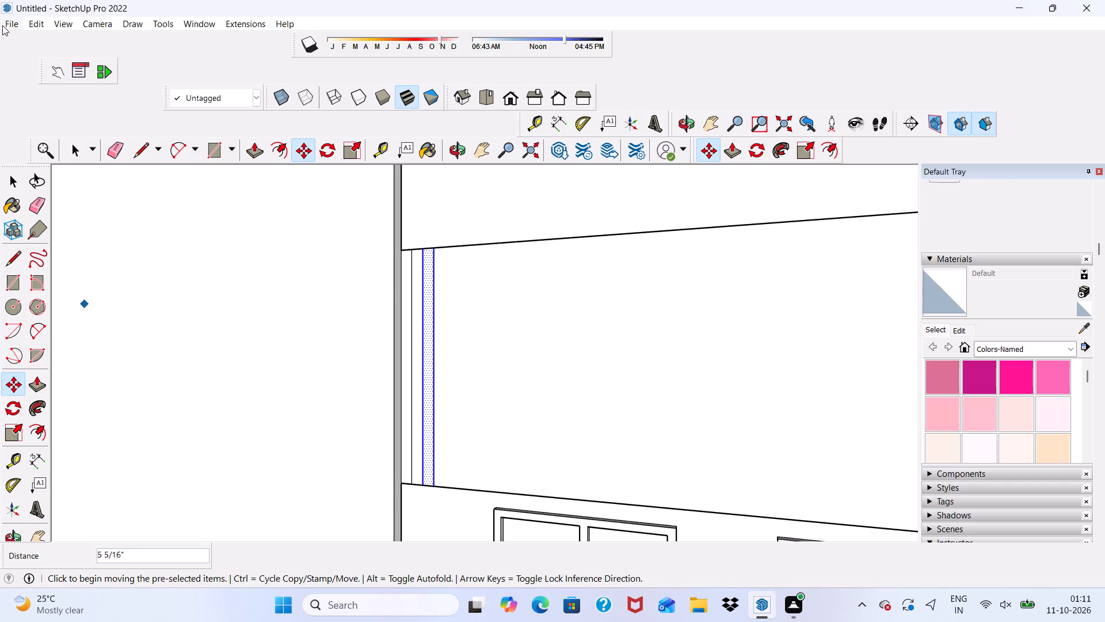
key(shift+asterisk)
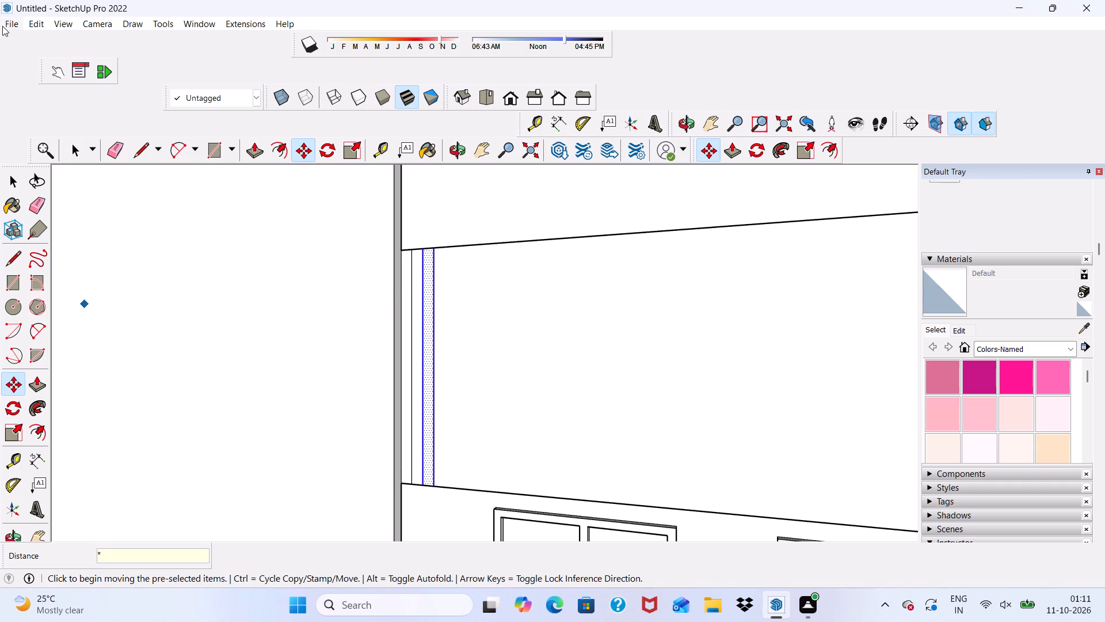
text(60)
key(Return)
scroll(2, 26, down, 4)
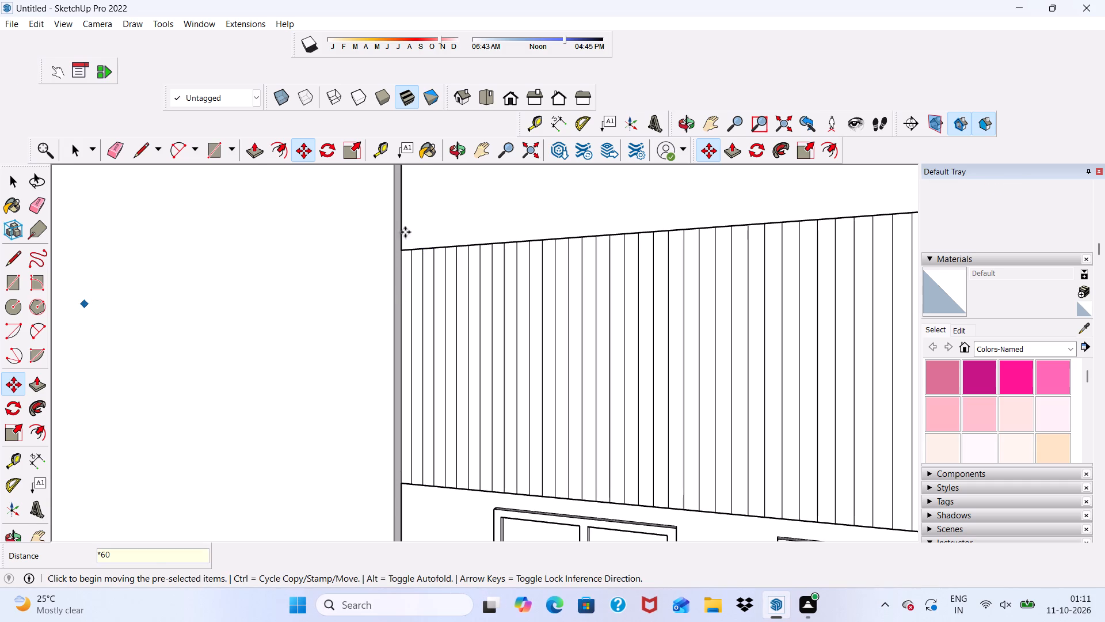
scroll(405, 232, down, 7)
scroll(576, 257, down, 5)
scroll(893, 259, up, 4)
key(space)
Erase the upright edges of the surplus strip copies that extend past the outer end of the upper right-hand parapet.
scroll(661, 283, down, 4)
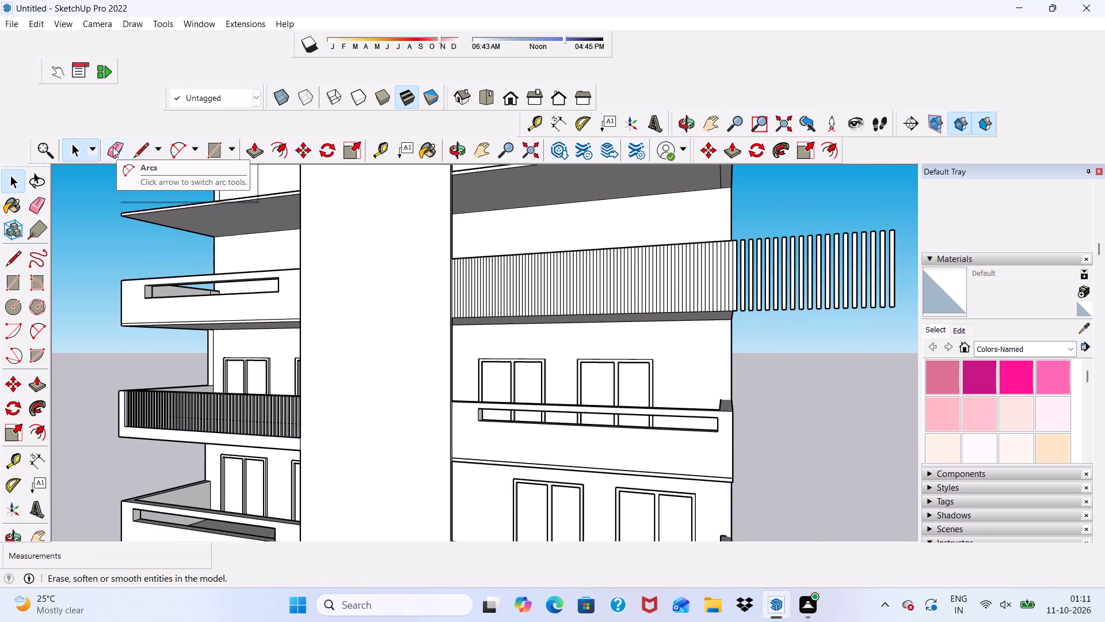
click(110, 147)
scroll(892, 280, down, 1)
scroll(896, 291, up, 3)
scroll(660, 234, up, 4)
scroll(788, 261, up, 1)
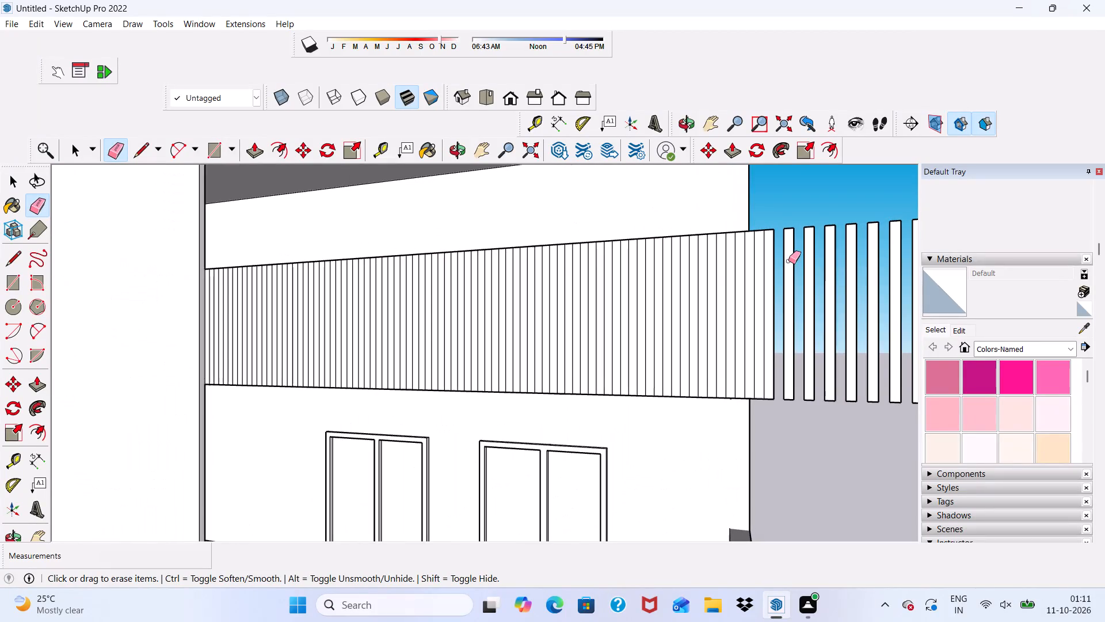
drag(784, 274, 882, 287)
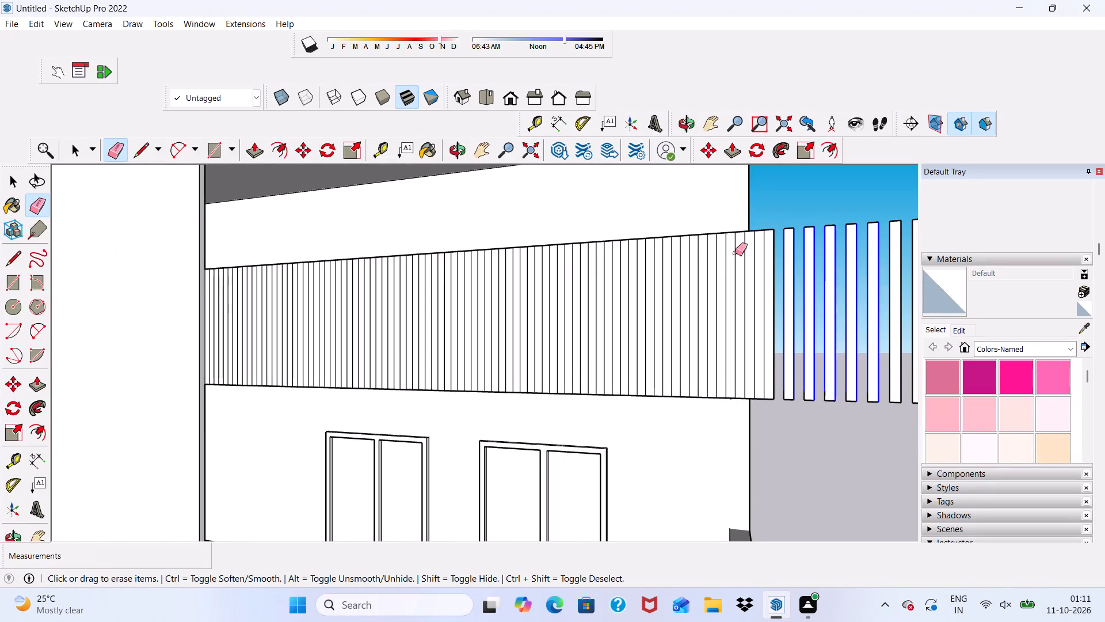
scroll(692, 270, down, 8)
drag(725, 297, 851, 302)
Erase the first leftover strip corners beyond the parapet's bottom outer corner, in front of the side wall.
scroll(711, 342, up, 5)
click(651, 335)
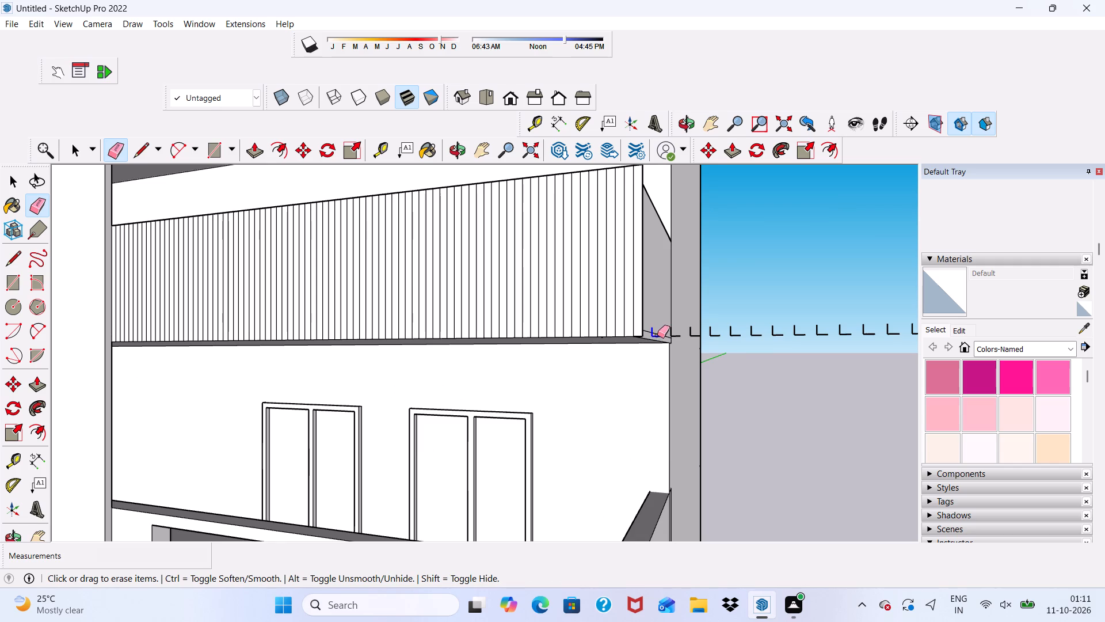
click(673, 332)
click(673, 336)
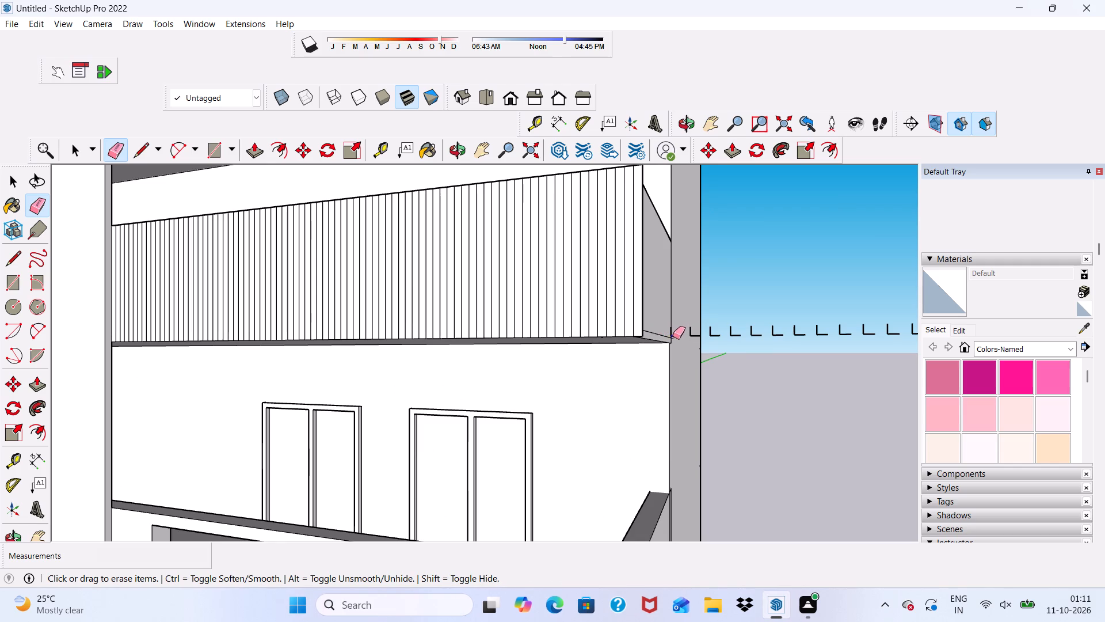
click(674, 337)
scroll(673, 332, up, 8)
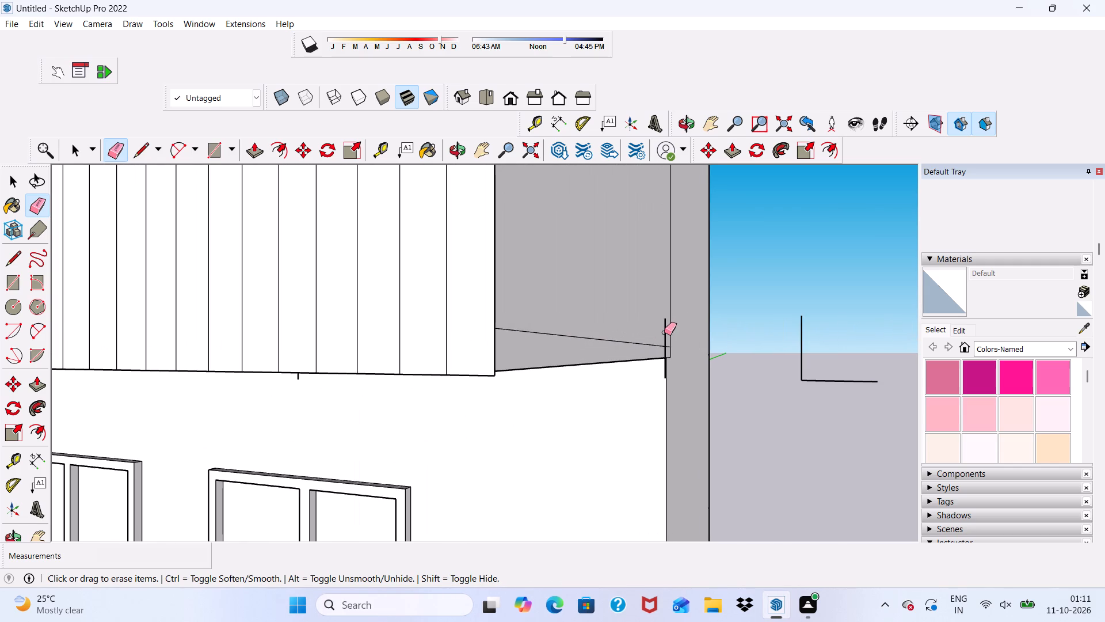
click(664, 332)
drag(797, 352, 818, 370)
click(818, 376)
click(822, 381)
scroll(544, 327, down, 4)
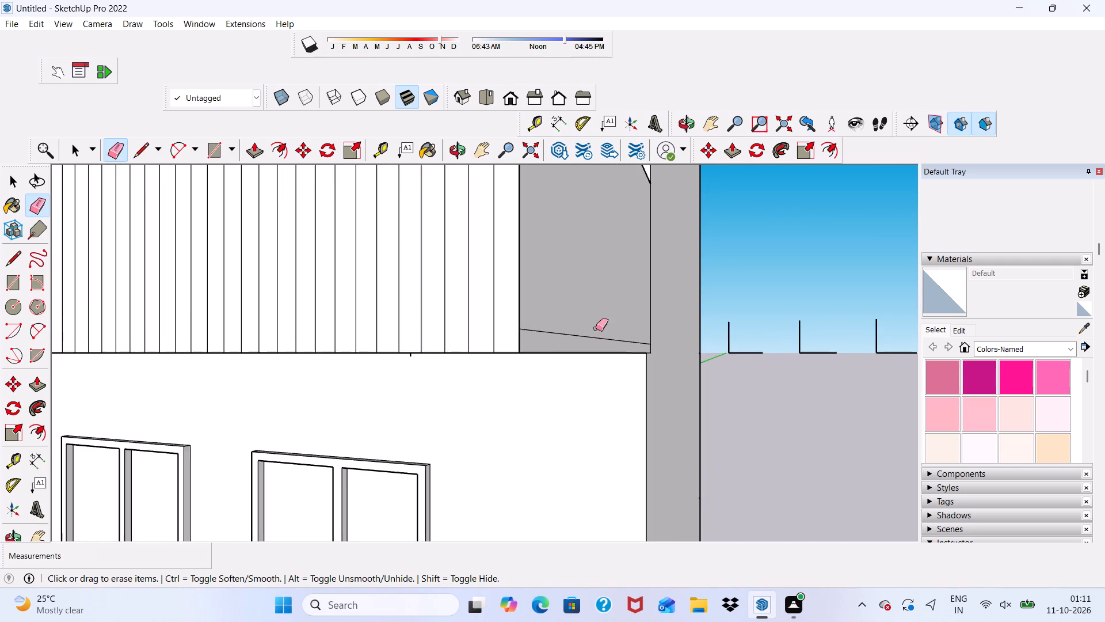
Erase more L-shaped strip remnants in line with the parapet's bottom edge, moving outward across and past the side wall.
scroll(596, 328, down, 16)
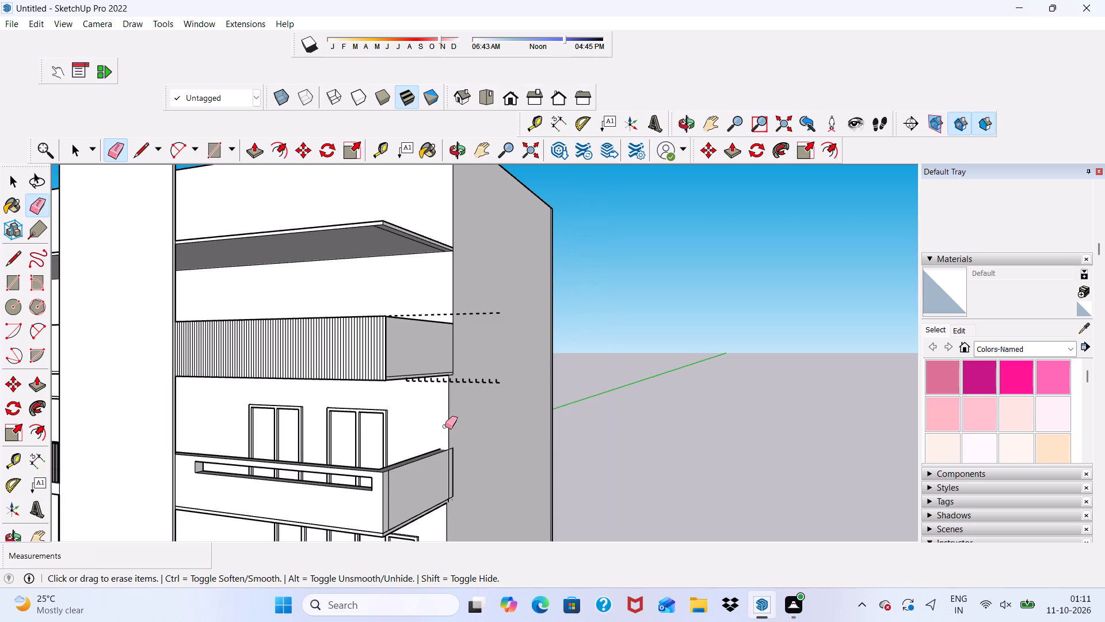
scroll(437, 412, up, 6)
scroll(380, 318, up, 9)
scroll(417, 353, down, 3)
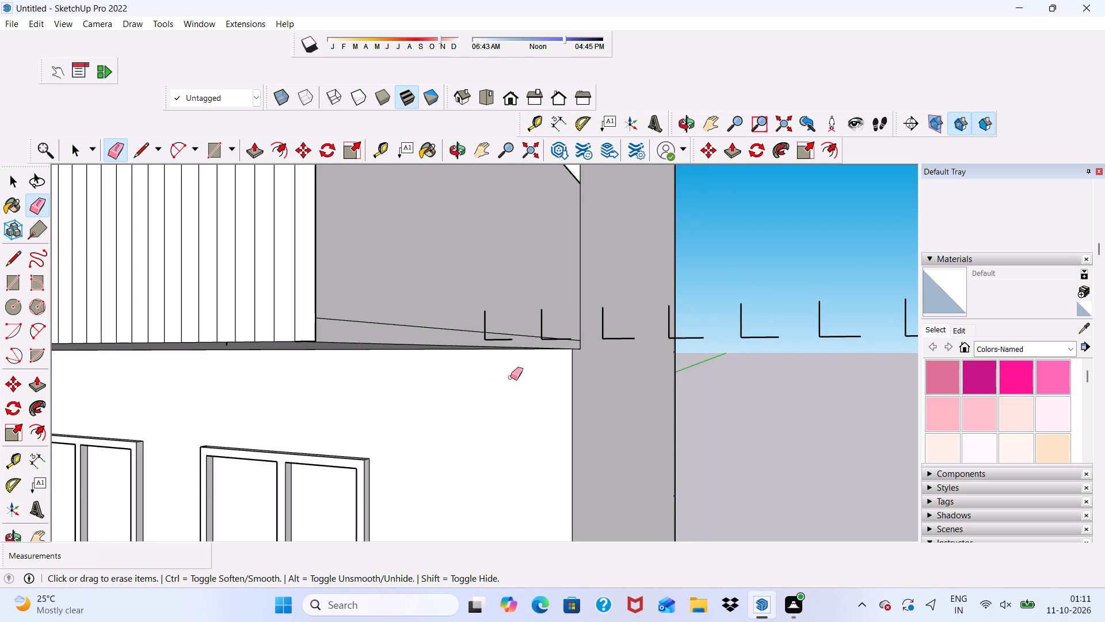
scroll(496, 330, up, 2)
click(477, 306)
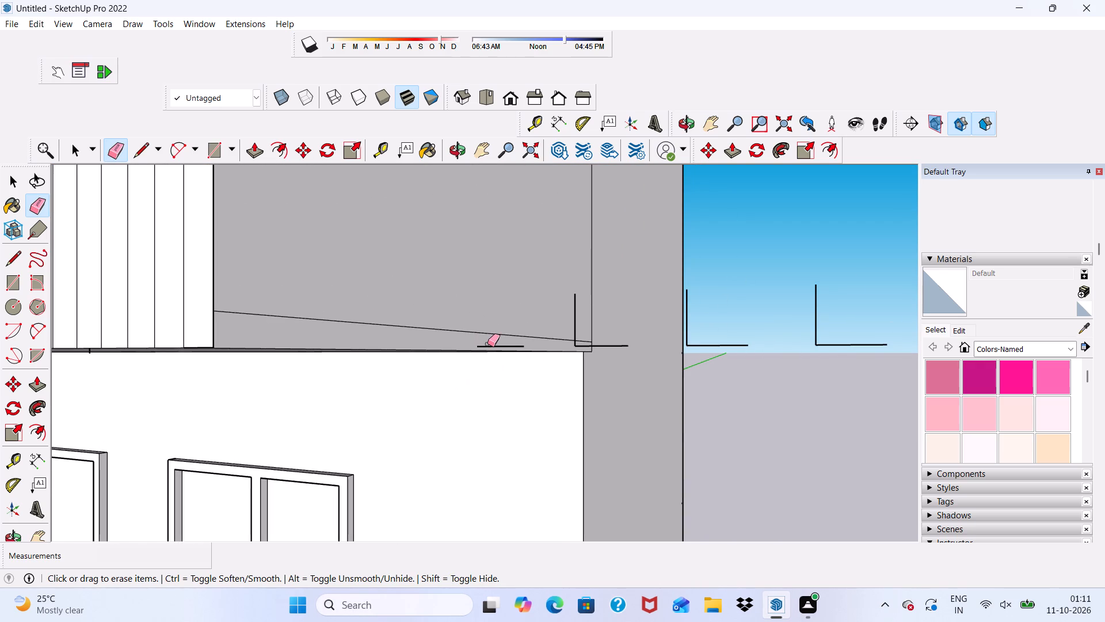
click(487, 344)
click(486, 346)
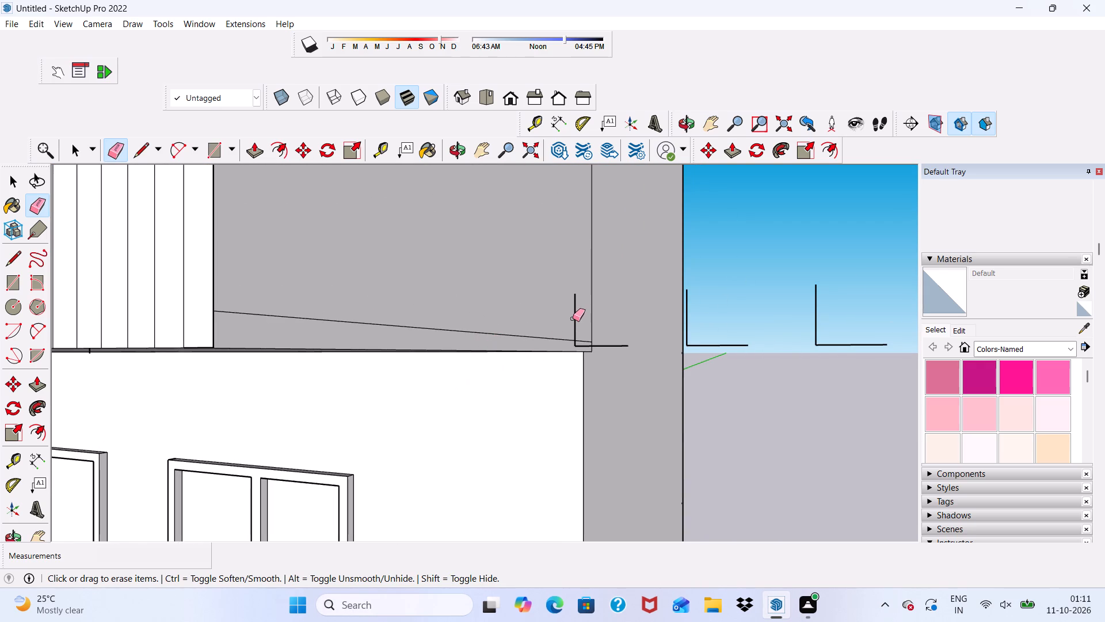
click(573, 318)
click(605, 344)
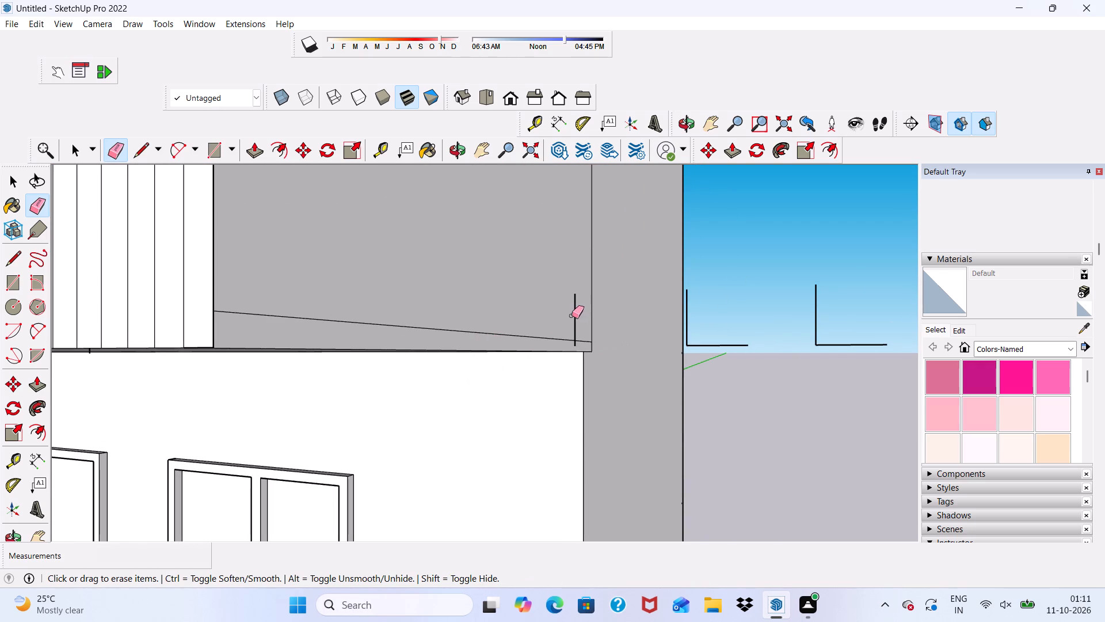
click(569, 317)
click(570, 317)
click(576, 314)
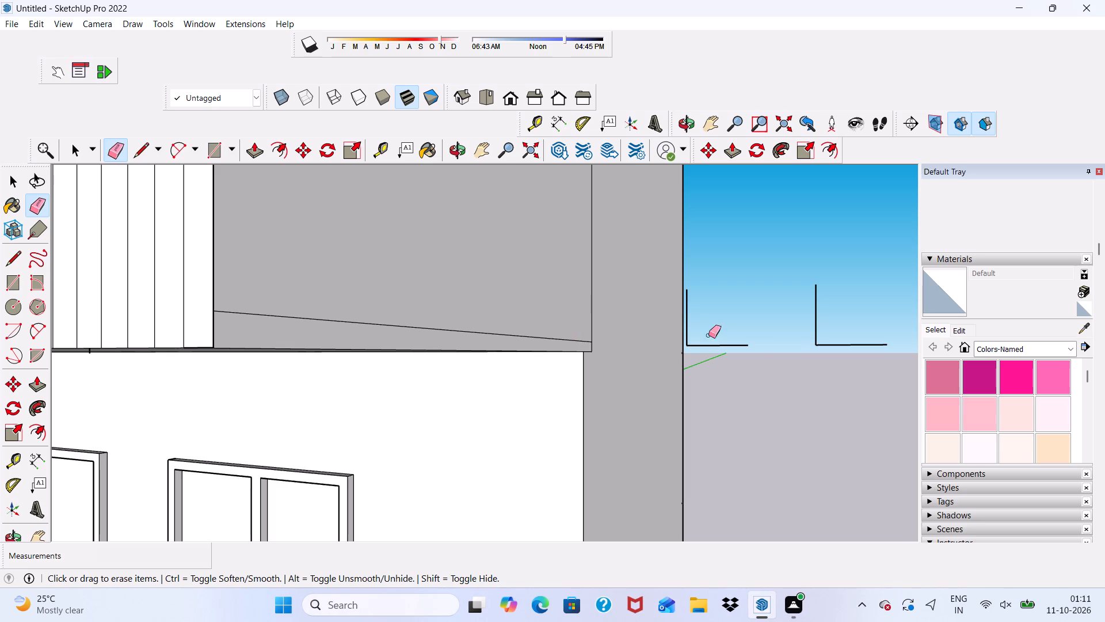
drag(724, 342, 721, 352)
click(687, 312)
drag(839, 330, 836, 349)
drag(823, 321, 817, 321)
Erase the leftover strip-top dashes that continue the parapet's top edge across the side wall and into open space.
scroll(669, 337, down, 3)
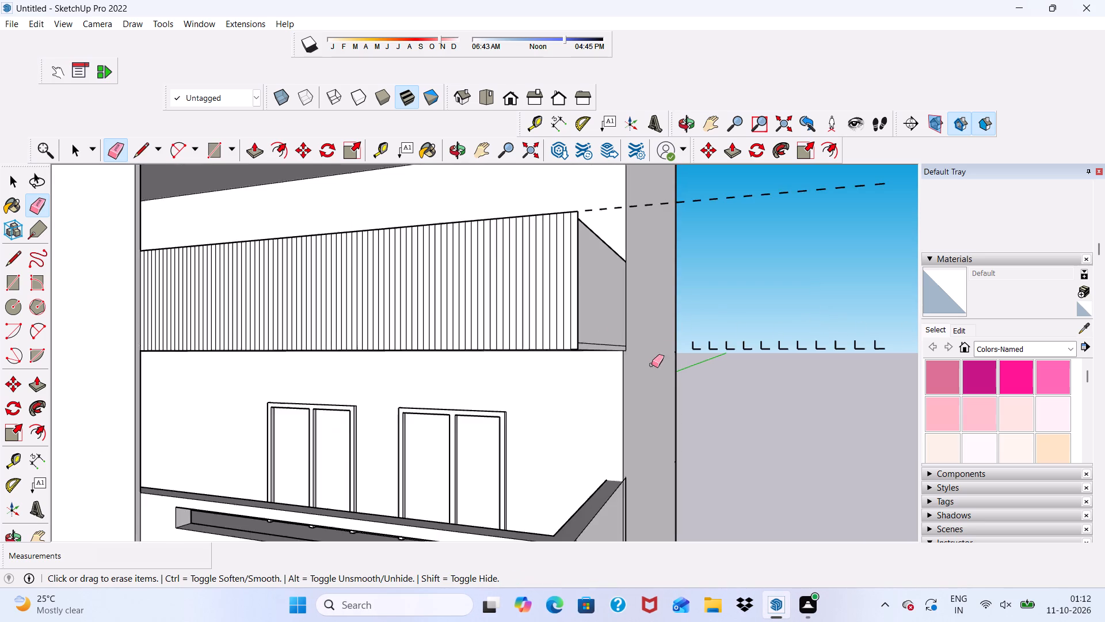
scroll(651, 365, down, 8)
scroll(631, 284, up, 13)
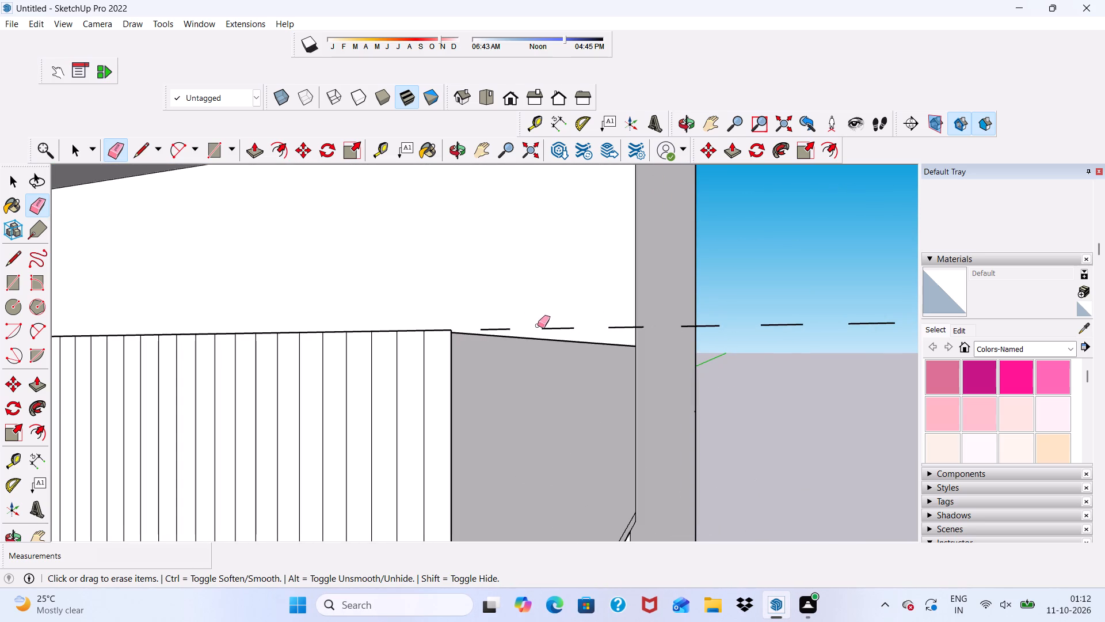
click(493, 328)
click(505, 331)
drag(550, 329, 565, 325)
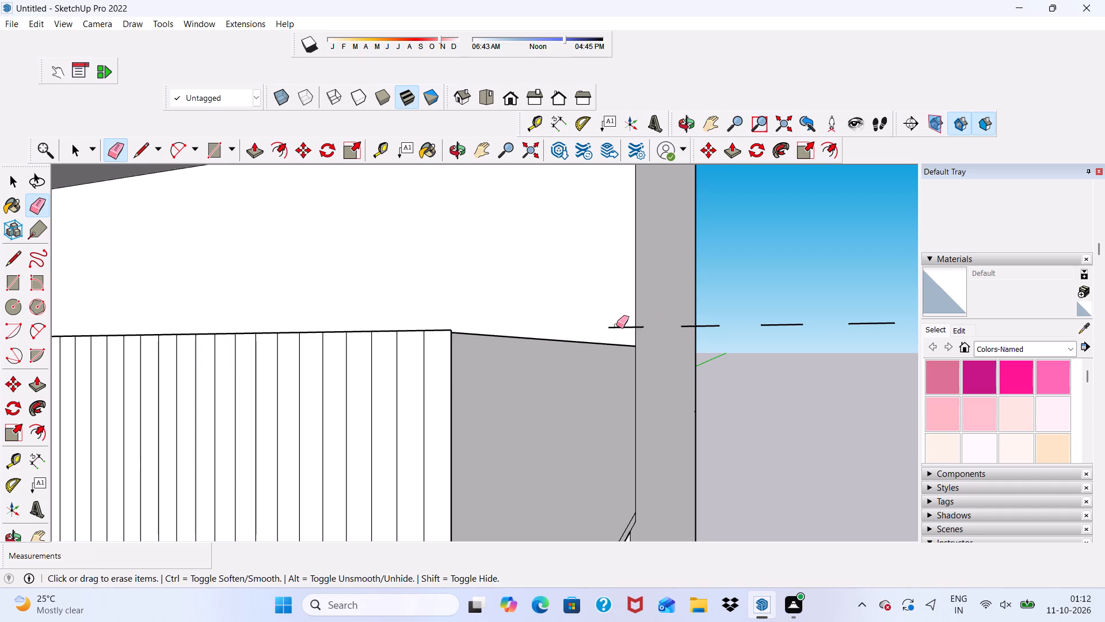
click(616, 325)
click(715, 326)
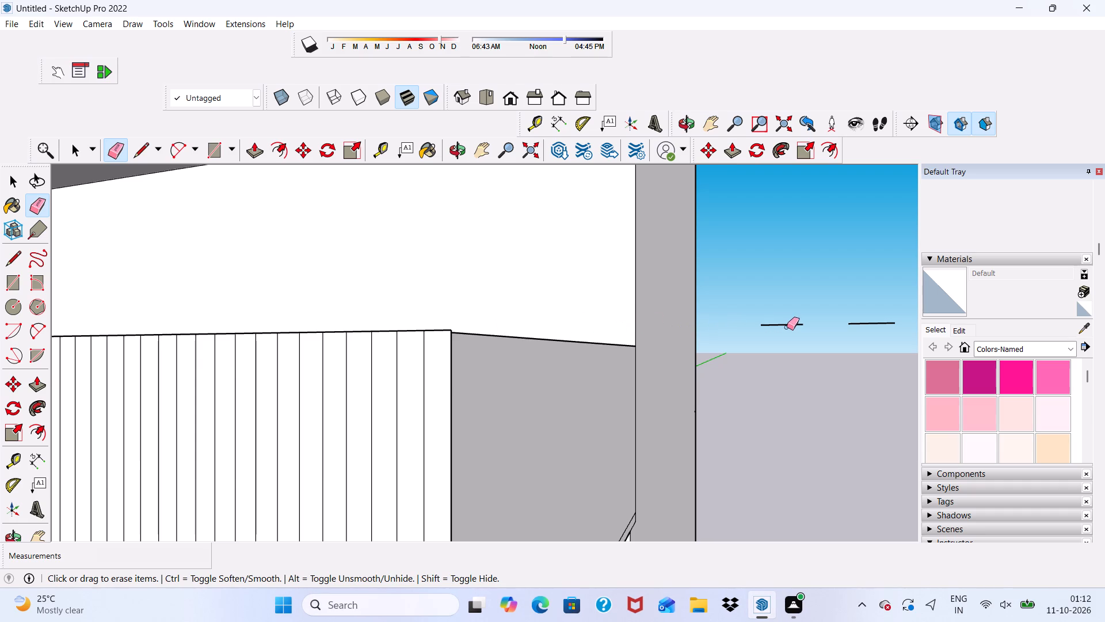
click(787, 327)
click(862, 324)
click(772, 324)
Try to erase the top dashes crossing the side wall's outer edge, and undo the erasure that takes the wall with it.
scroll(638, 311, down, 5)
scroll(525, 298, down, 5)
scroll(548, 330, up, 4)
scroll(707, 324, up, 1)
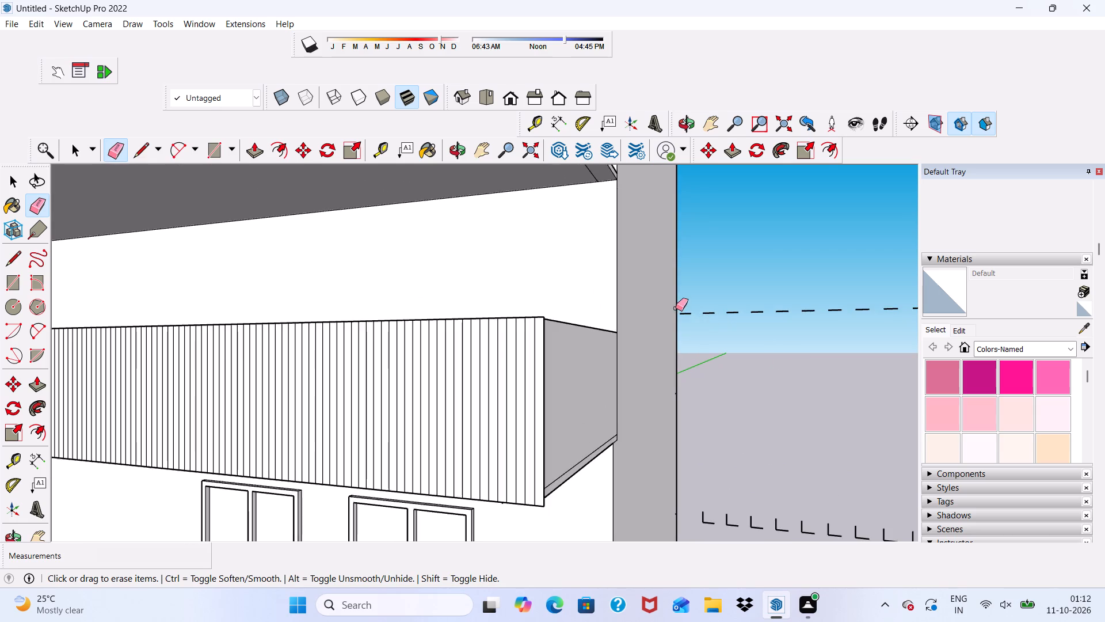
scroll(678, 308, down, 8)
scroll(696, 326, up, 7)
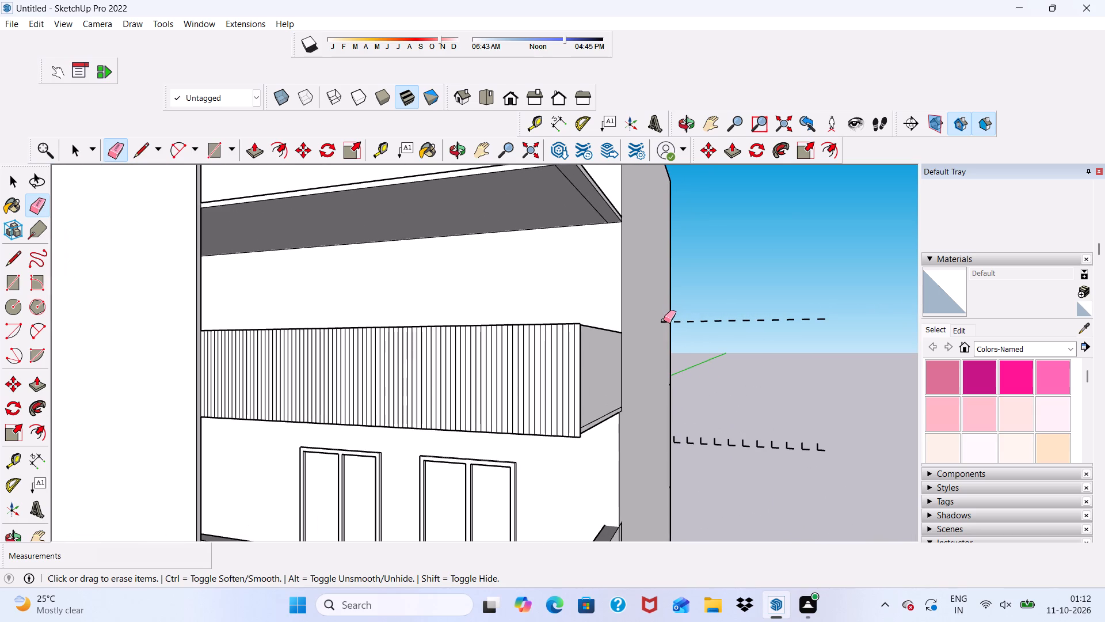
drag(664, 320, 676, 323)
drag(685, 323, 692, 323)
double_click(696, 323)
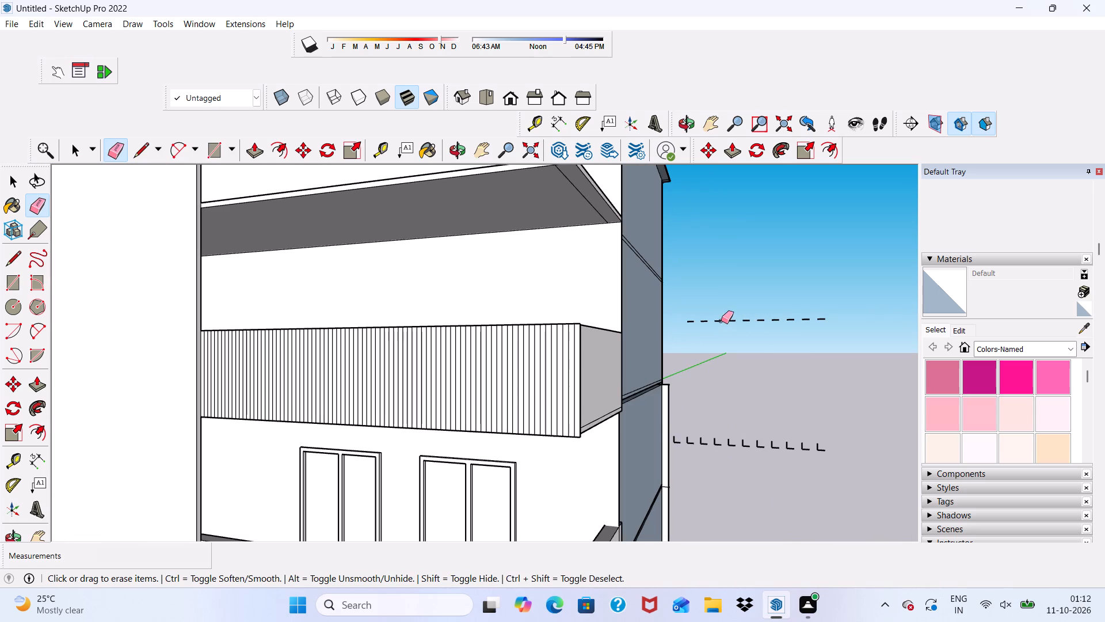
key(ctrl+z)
Erase the nearer top dashes at the side wall's outer edge and just beyond it, leaving the wall intact.
scroll(668, 326, up, 1)
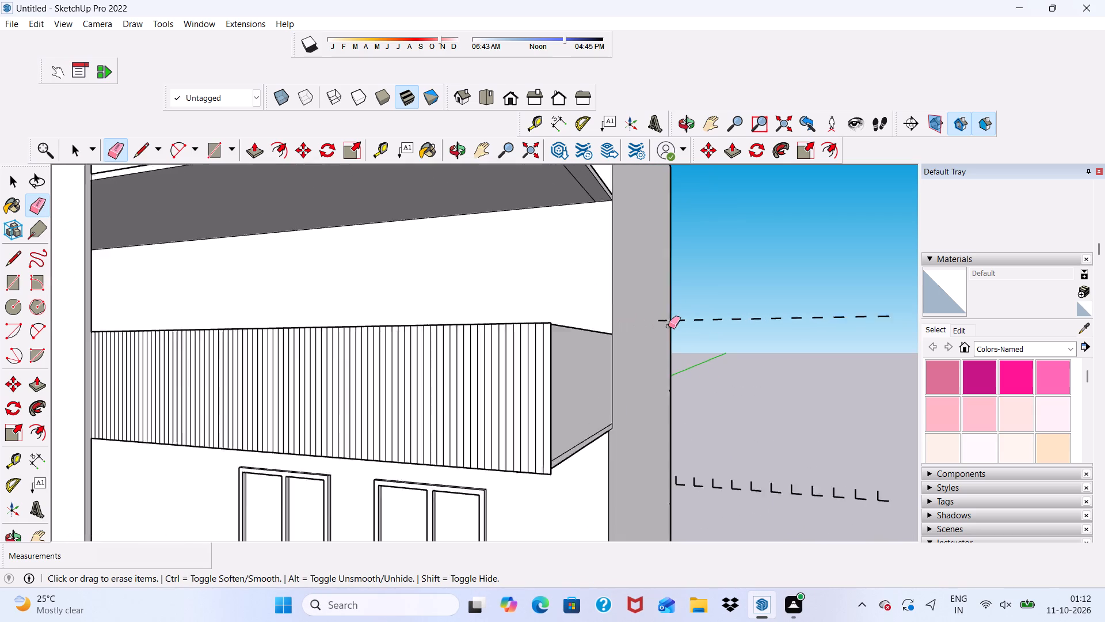
scroll(668, 326, up, 3)
scroll(648, 305, down, 1)
drag(636, 293, 630, 306)
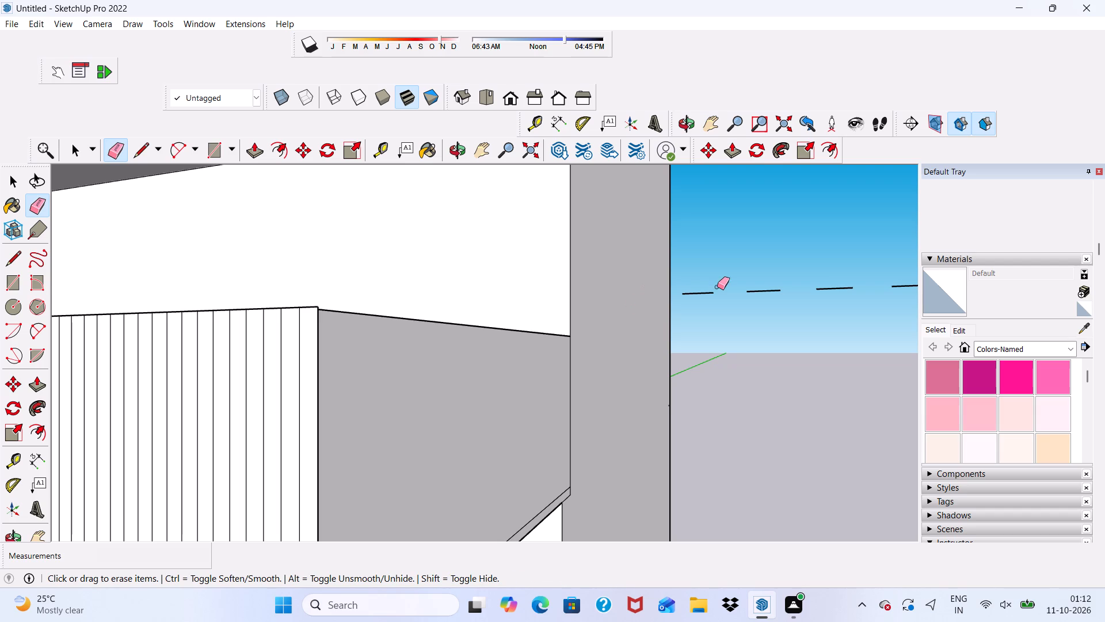
drag(705, 291, 703, 299)
click(761, 290)
drag(838, 281, 832, 298)
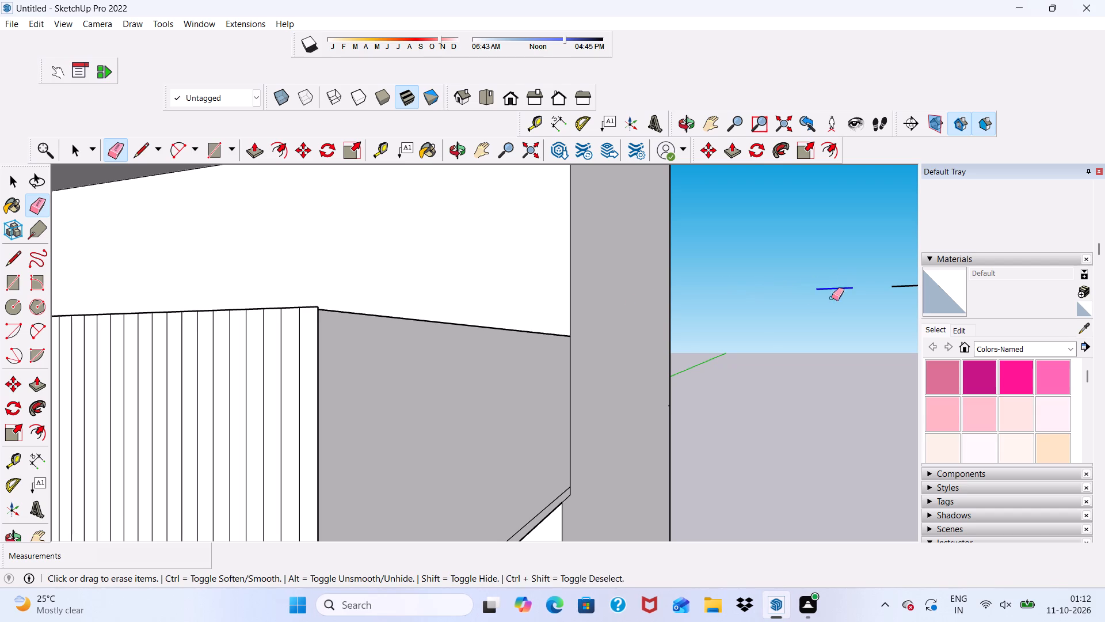
drag(832, 298, 831, 298)
Erase the remaining top dashes from the far end back to the parapet, undoing any stroke that removes the side wall.
scroll(686, 297, down, 9)
scroll(755, 294, up, 7)
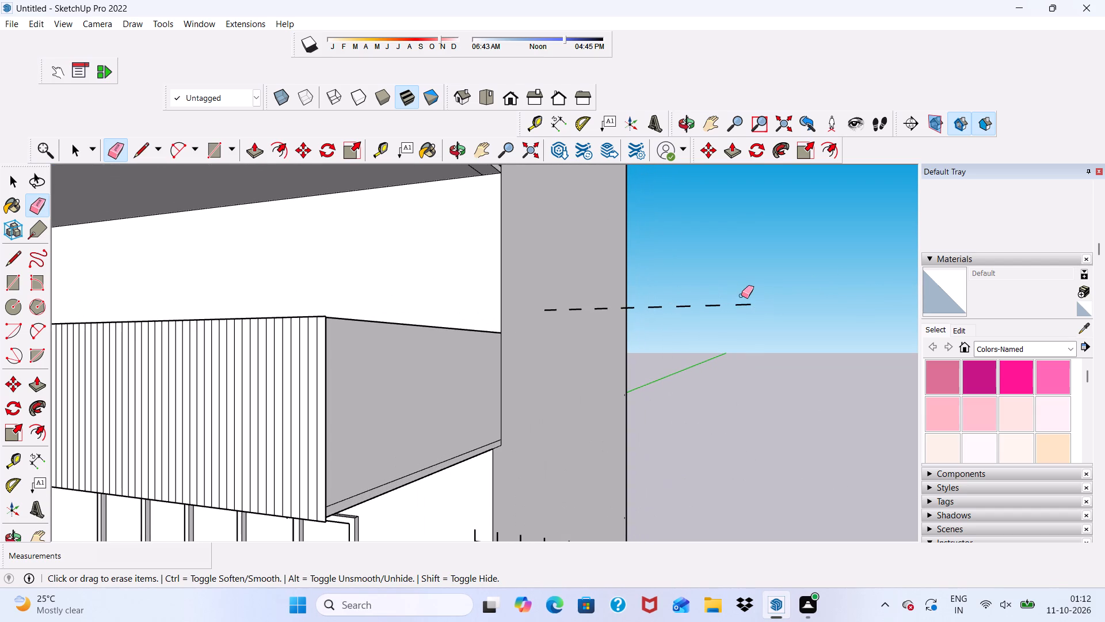
click(741, 301)
drag(717, 306, 698, 308)
click(688, 308)
drag(656, 304, 649, 311)
drag(626, 306, 620, 308)
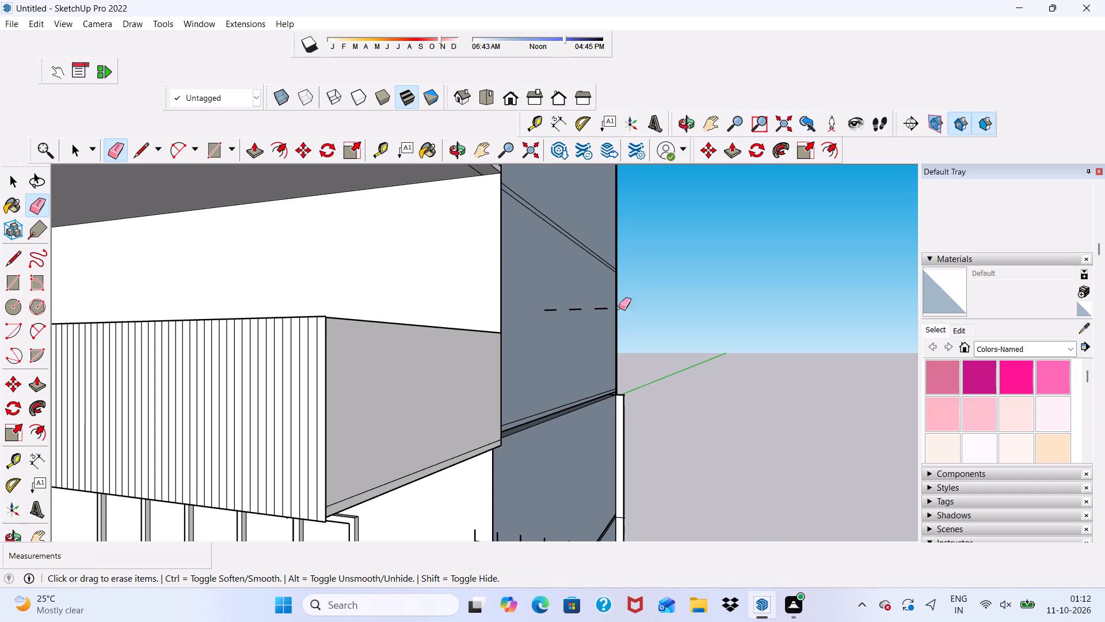
key(ctrl+z)
scroll(623, 305, up, 4)
scroll(634, 331, down, 3)
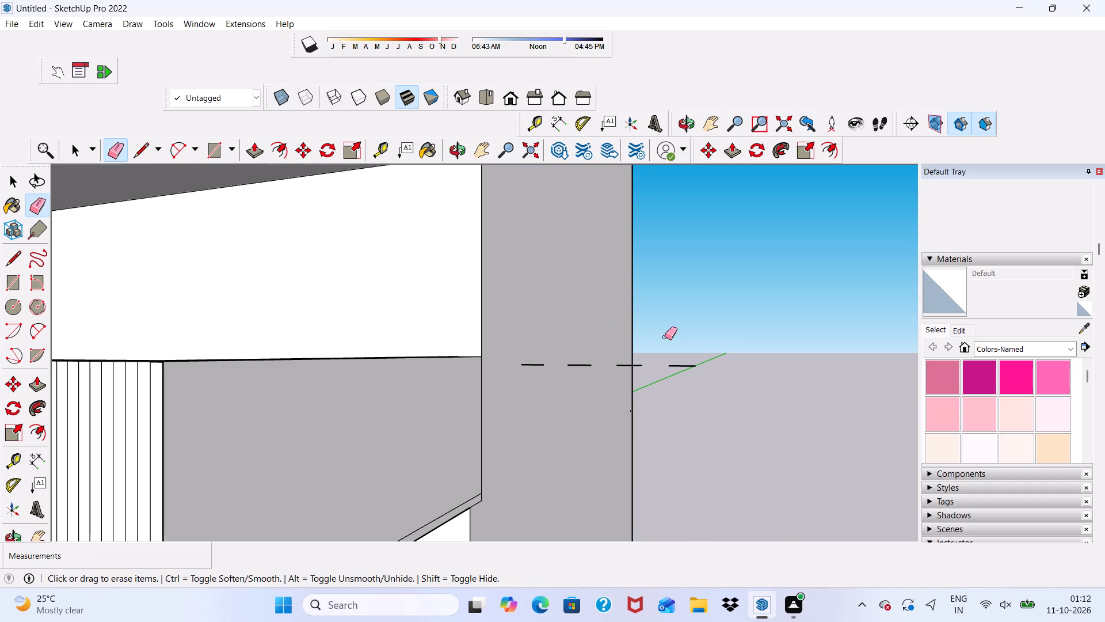
drag(677, 361, 677, 377)
drag(623, 363, 614, 377)
drag(581, 361, 567, 376)
click(528, 365)
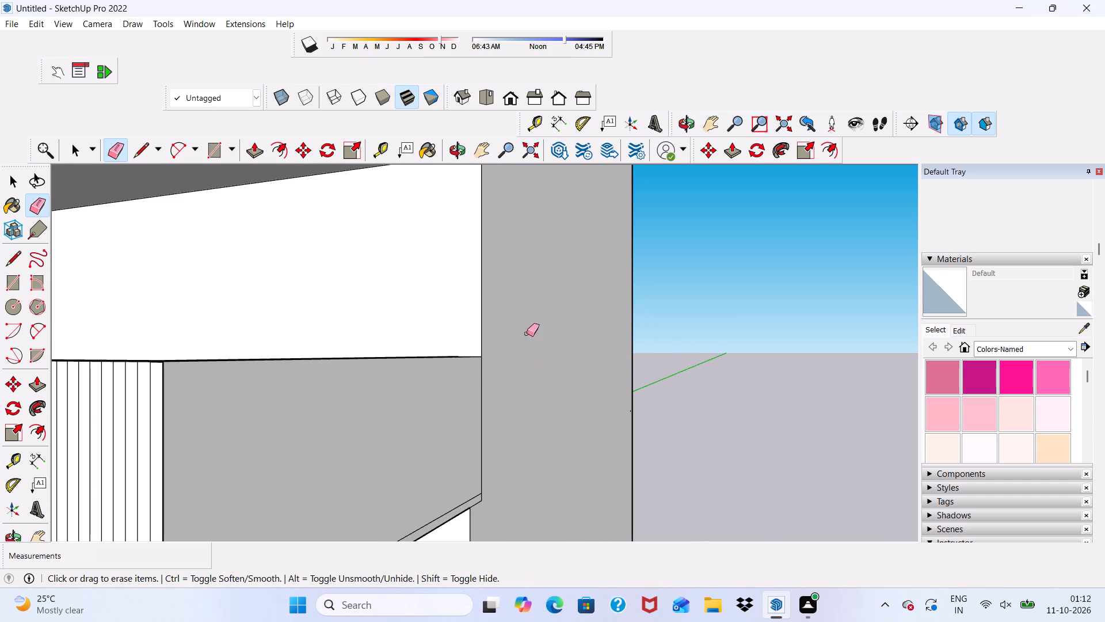
Erase the nearer L-shaped strip-base leftovers on the side wall and just beyond its outer edge.
scroll(527, 333, down, 5)
scroll(634, 271, down, 4)
scroll(598, 420, up, 4)
scroll(546, 332, up, 6)
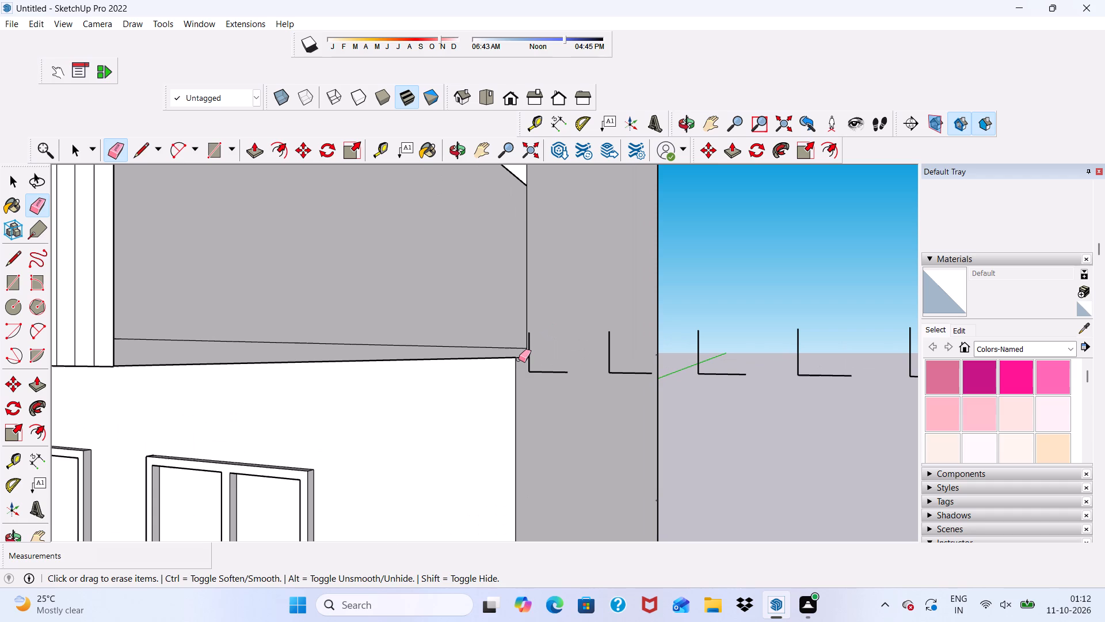
click(529, 366)
drag(535, 370, 543, 376)
drag(609, 344, 617, 374)
drag(698, 351, 708, 376)
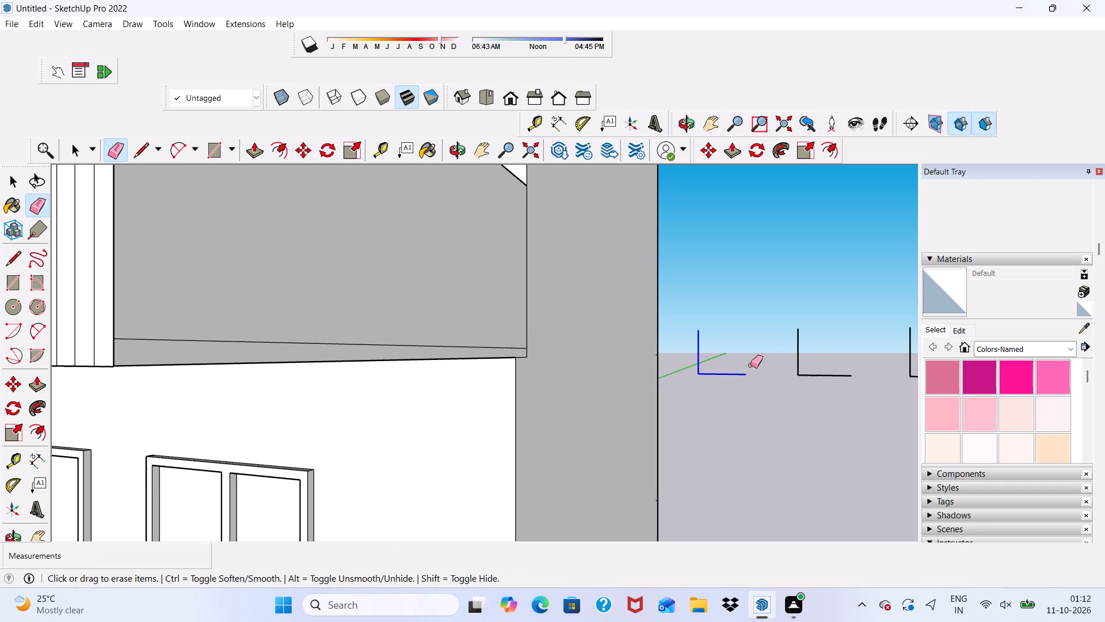
drag(801, 344, 814, 379)
click(814, 379)
drag(797, 346, 788, 359)
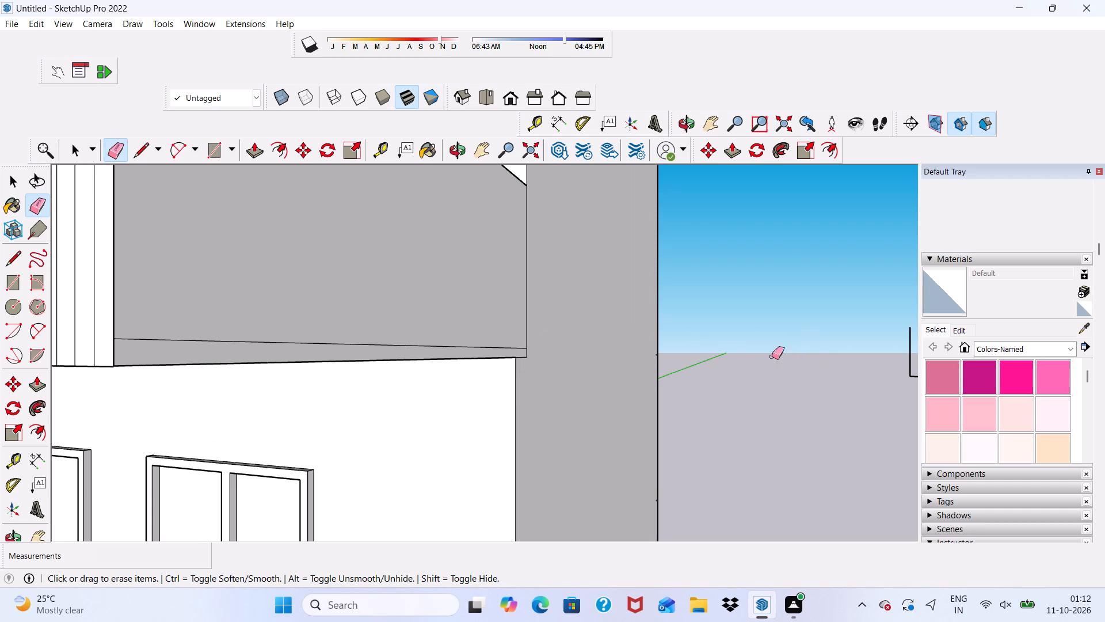
Erase the remaining row of L-shaped leftovers and their dashes in the open space beyond the side wall.
scroll(645, 352, down, 5)
scroll(750, 354, down, 3)
scroll(752, 361, up, 10)
scroll(699, 352, down, 5)
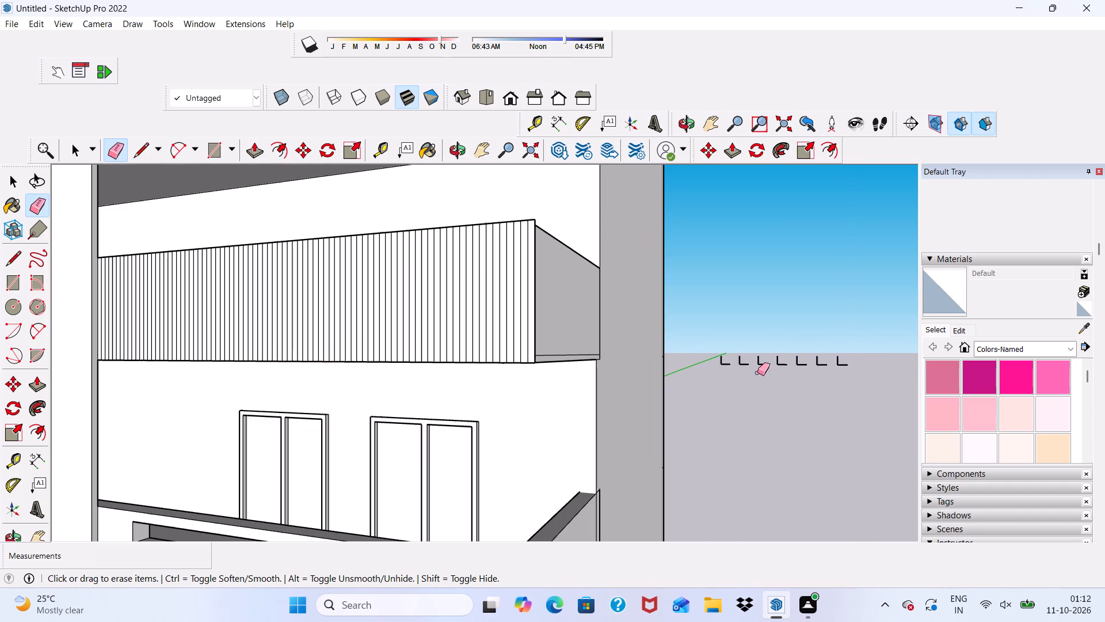
drag(721, 360, 845, 364)
double_click(845, 364)
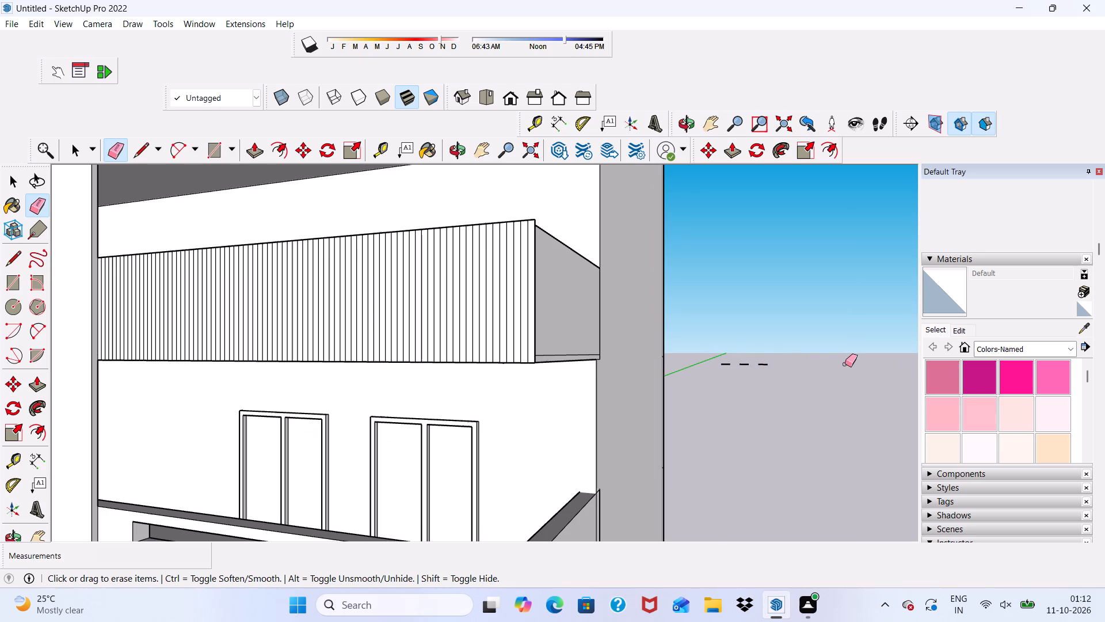
drag(723, 362, 745, 366)
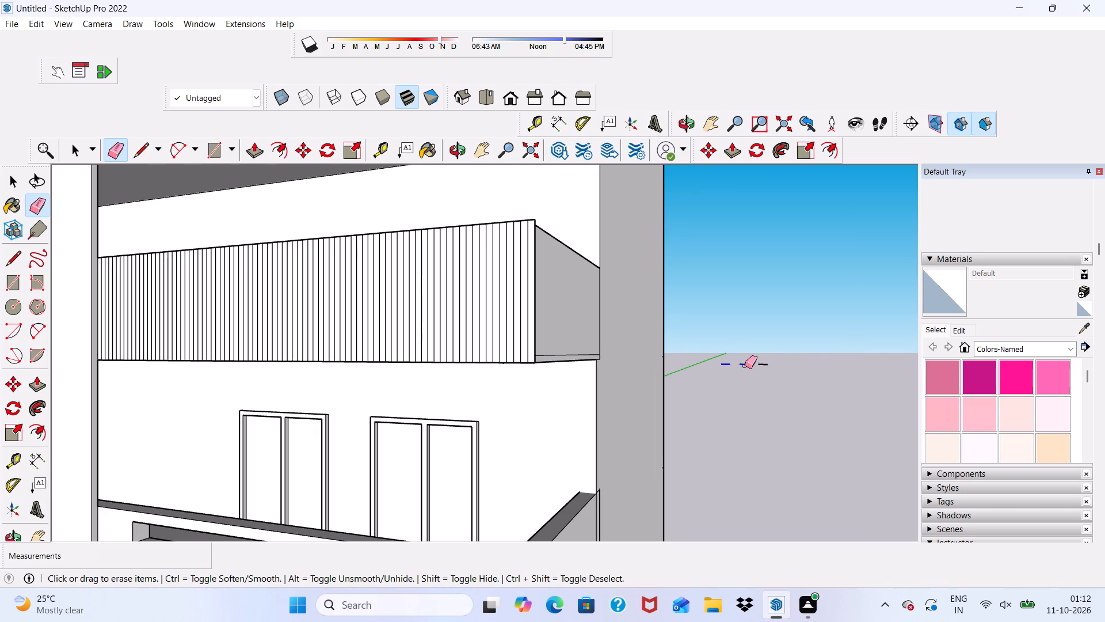
drag(745, 366, 766, 365)
scroll(726, 339, down, 5)
key(space)
Examine the cleaned-up slatted parapet and its side wall from the end and the front.
scroll(752, 335, down, 5)
scroll(660, 280, up, 5)
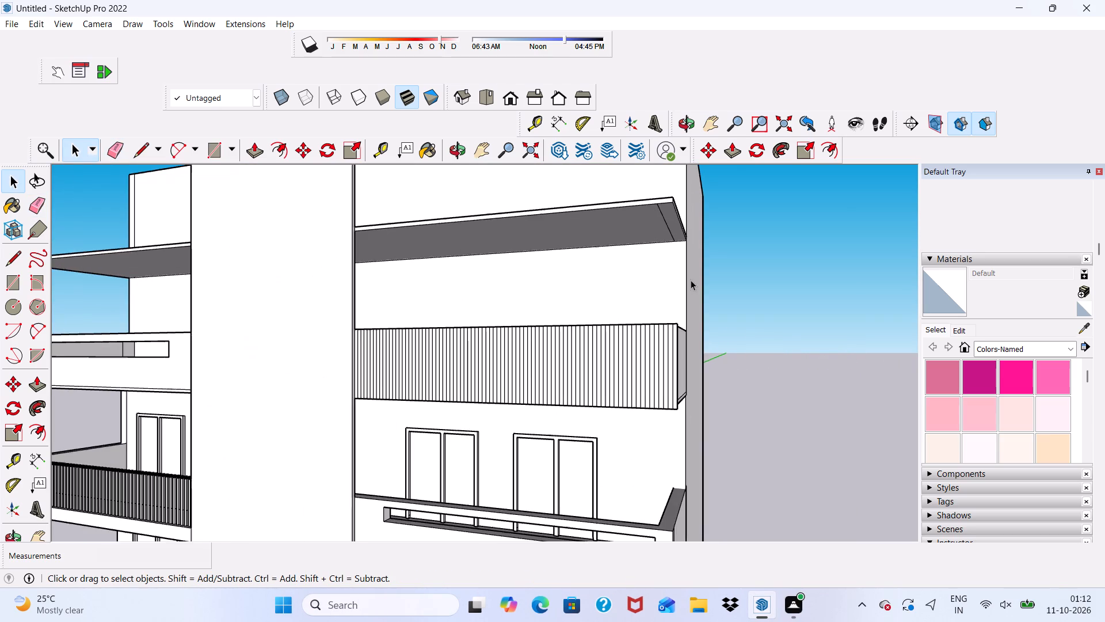
scroll(625, 401, up, 4)
middle_drag(682, 310, 530, 324)
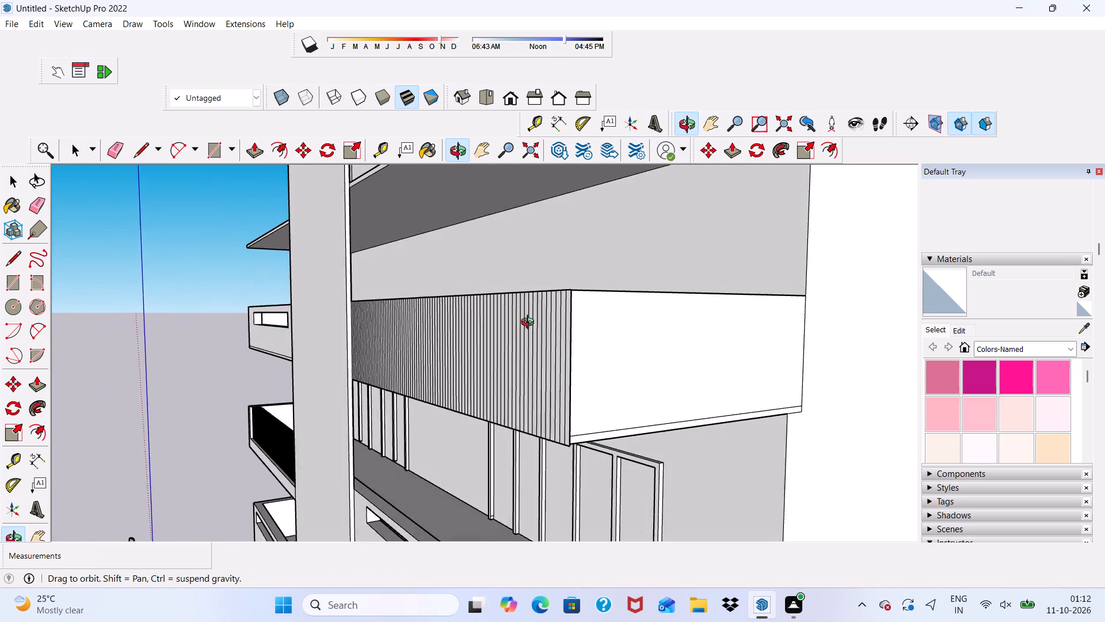
middle_drag(530, 324, 739, 317)
scroll(531, 344, down, 5)
scroll(310, 325, up, 2)
scroll(336, 330, down, 4)
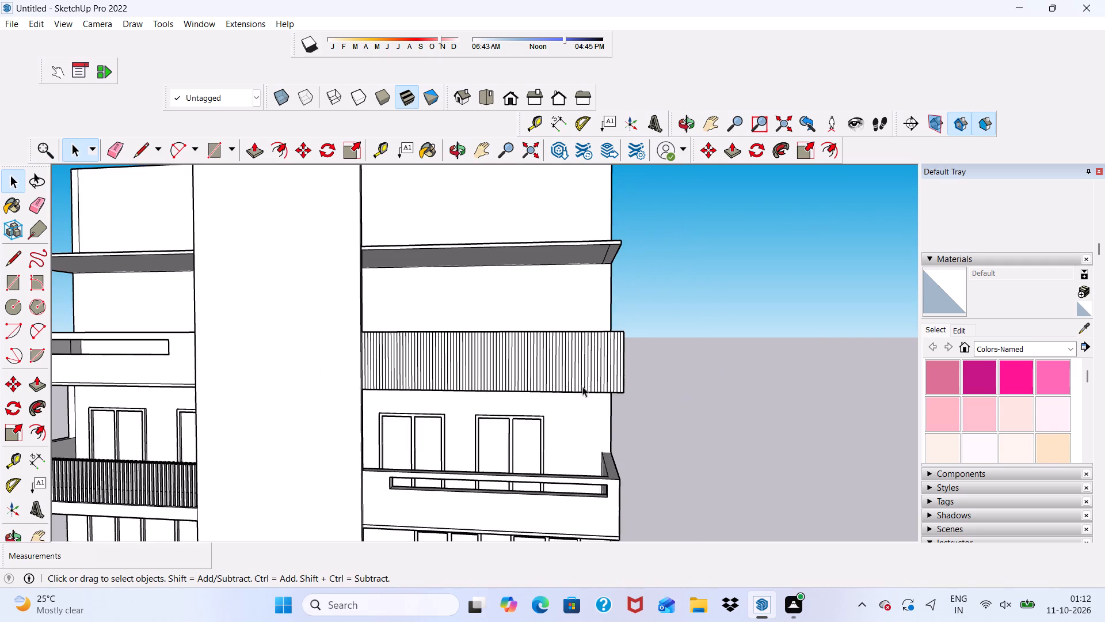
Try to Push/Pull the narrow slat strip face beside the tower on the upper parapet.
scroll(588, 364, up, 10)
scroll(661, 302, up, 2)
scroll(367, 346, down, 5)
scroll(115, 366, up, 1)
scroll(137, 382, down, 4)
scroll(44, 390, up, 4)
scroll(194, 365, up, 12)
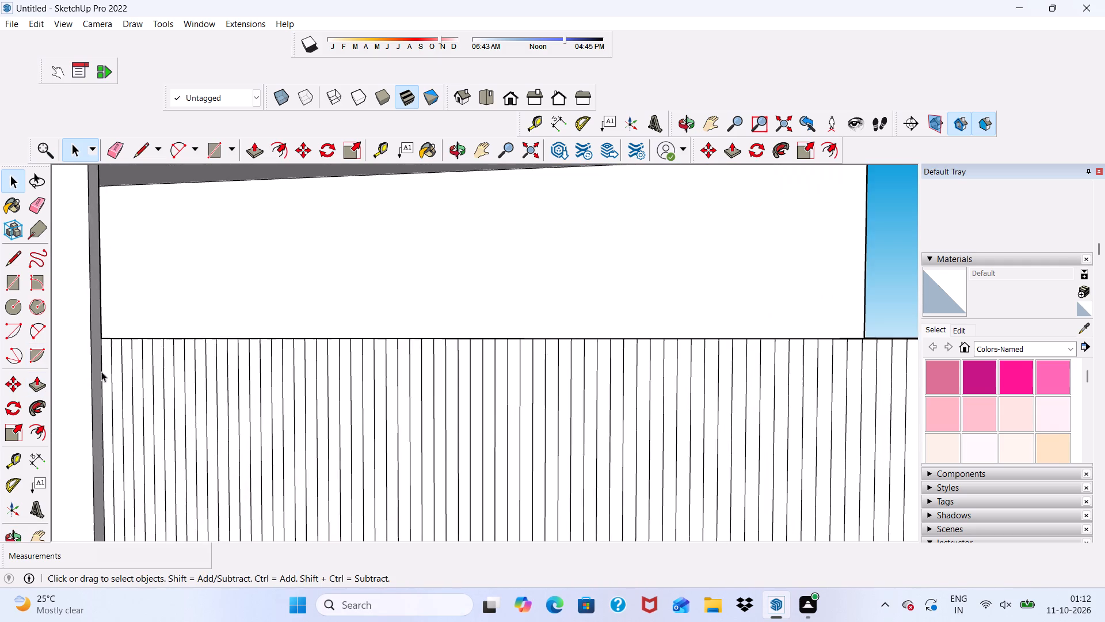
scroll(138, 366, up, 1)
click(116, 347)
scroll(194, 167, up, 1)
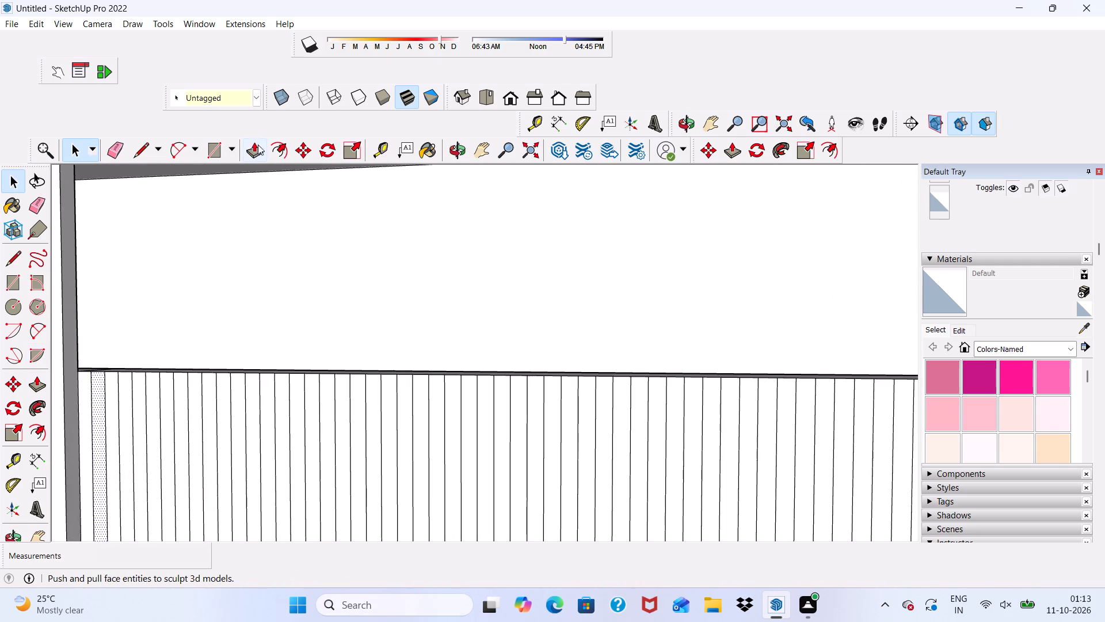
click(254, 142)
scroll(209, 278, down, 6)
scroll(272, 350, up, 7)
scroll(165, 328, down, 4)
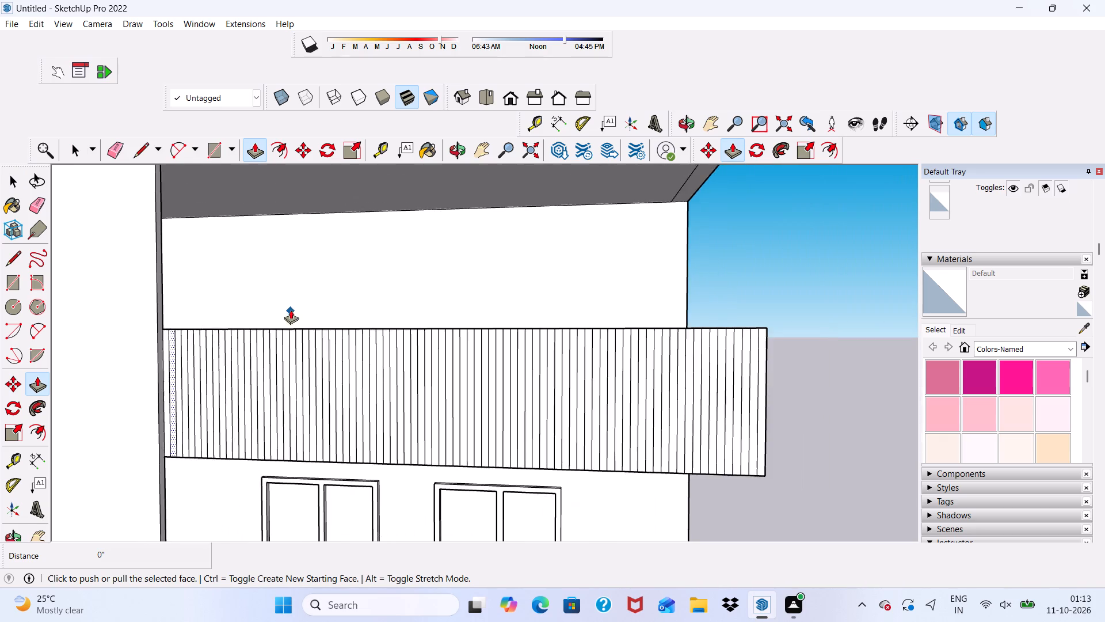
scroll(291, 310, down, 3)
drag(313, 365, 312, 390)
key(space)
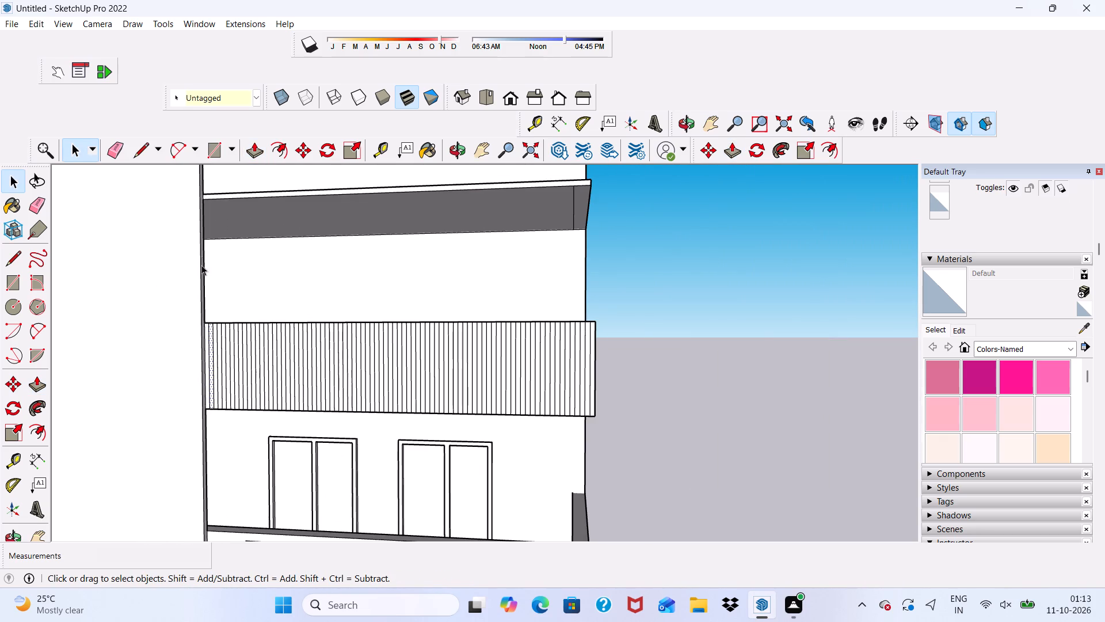
Draw a rectangle about 18' 9 3/4" by 1' 3" along the bottom of the slatted parapet front, from the tower to the outer end.
click(212, 143)
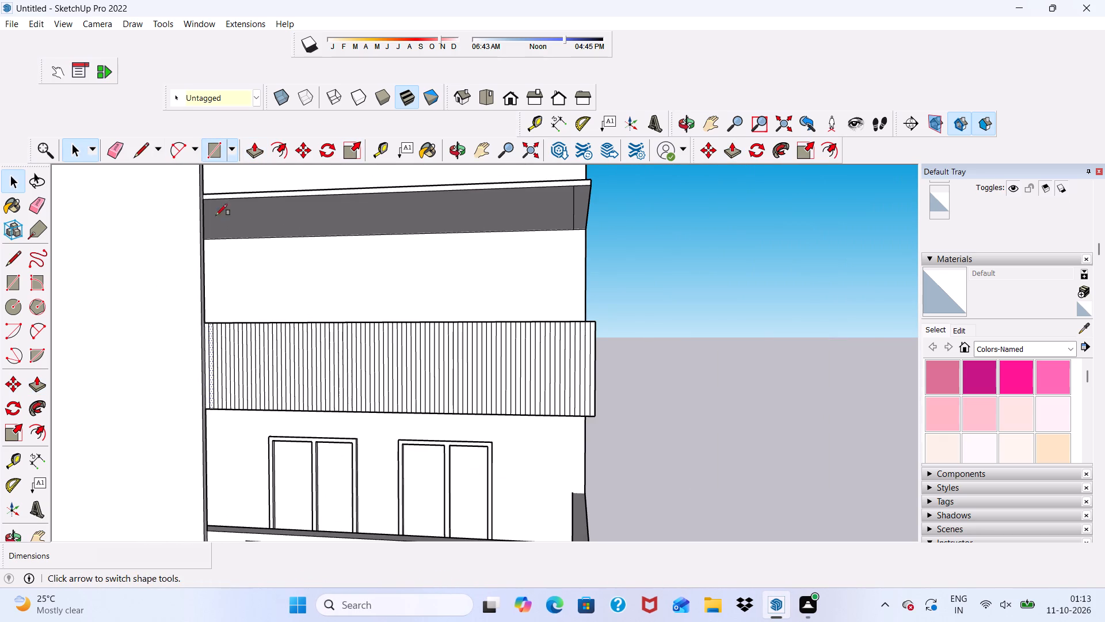
scroll(189, 447, up, 9)
click(199, 390)
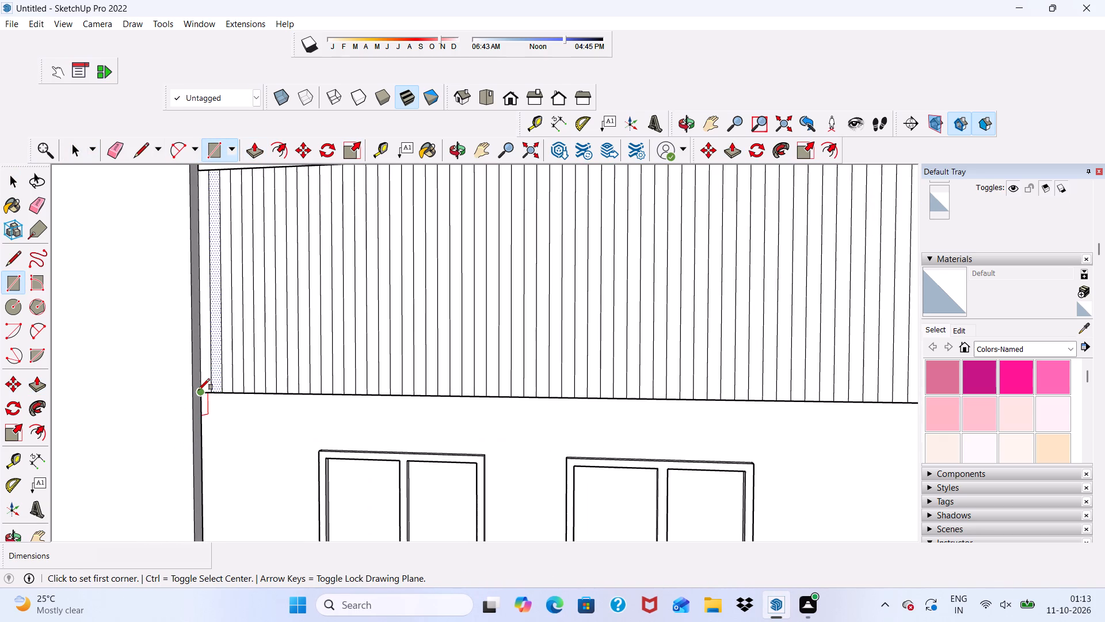
scroll(416, 337, down, 3)
scroll(606, 351, down, 8)
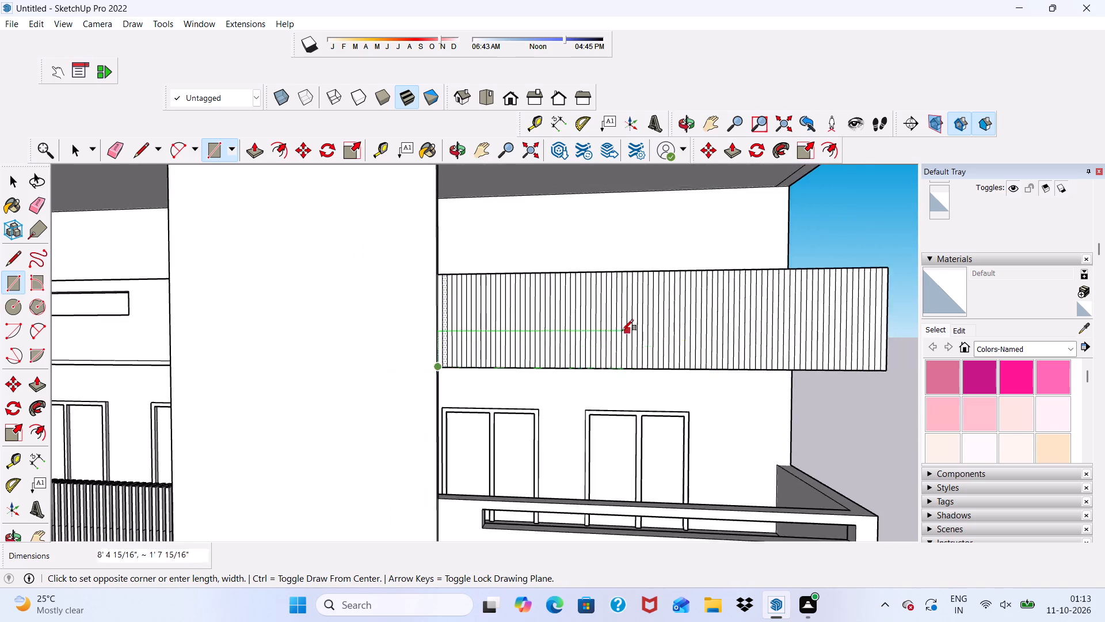
scroll(622, 331, down, 3)
scroll(801, 337, up, 5)
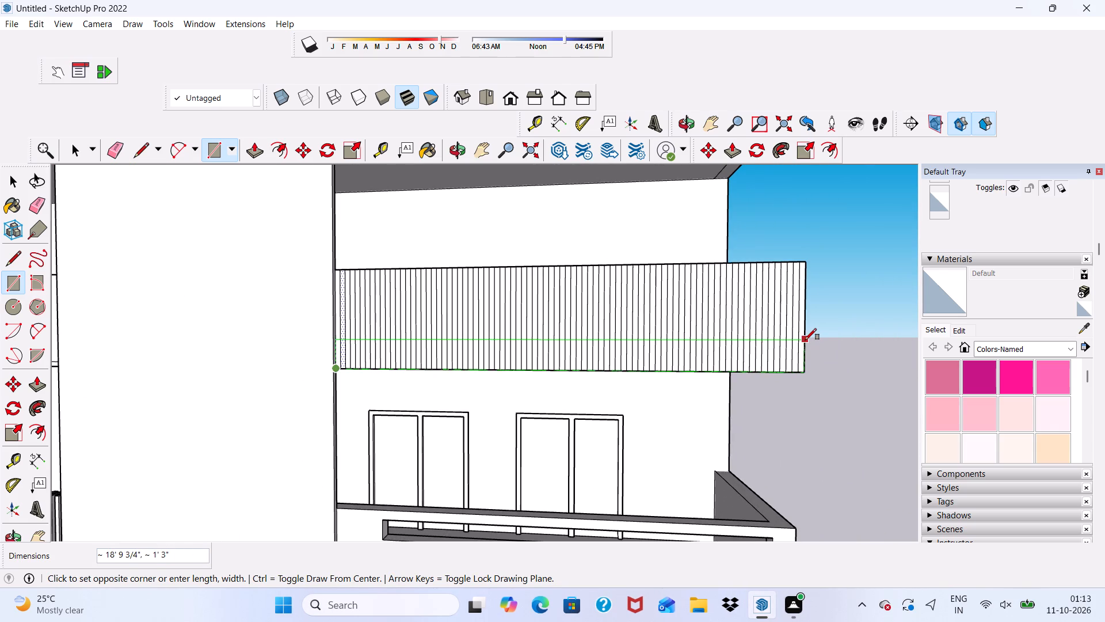
click(805, 340)
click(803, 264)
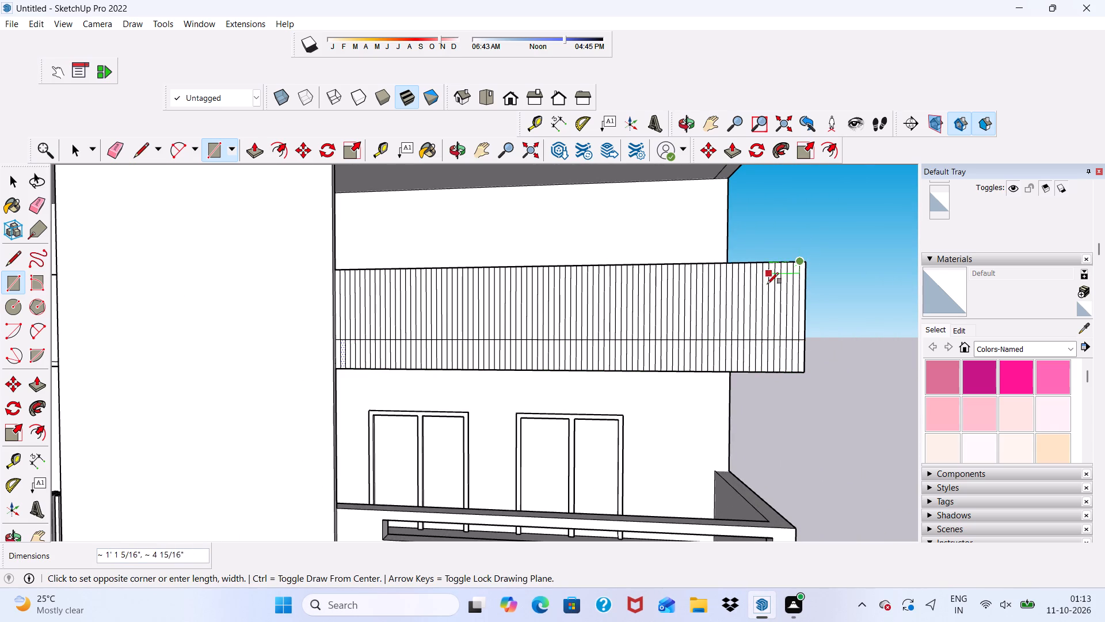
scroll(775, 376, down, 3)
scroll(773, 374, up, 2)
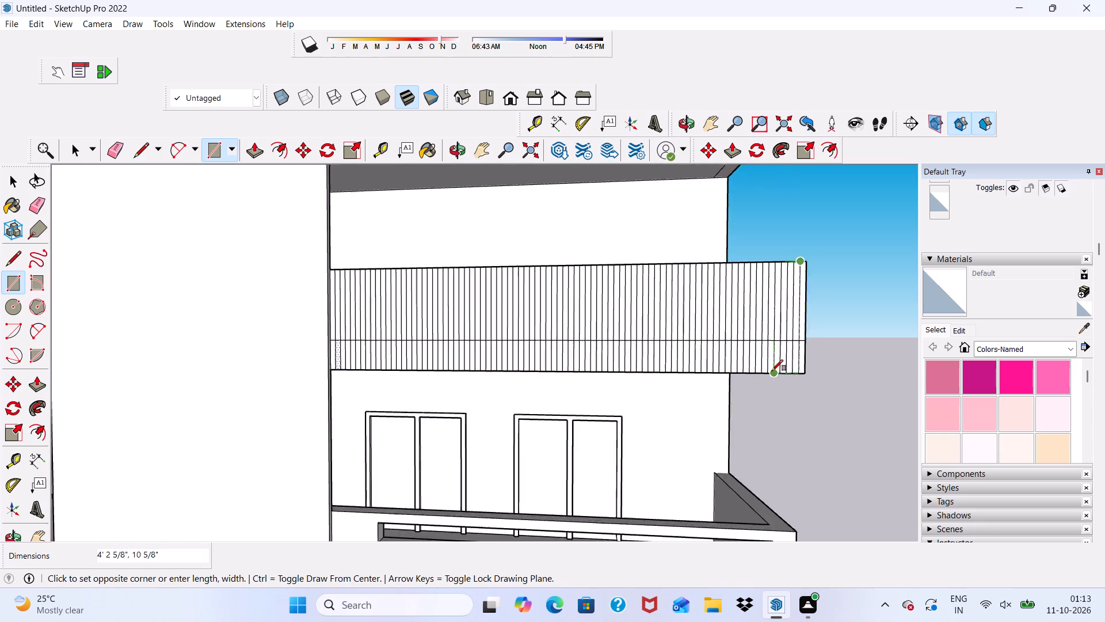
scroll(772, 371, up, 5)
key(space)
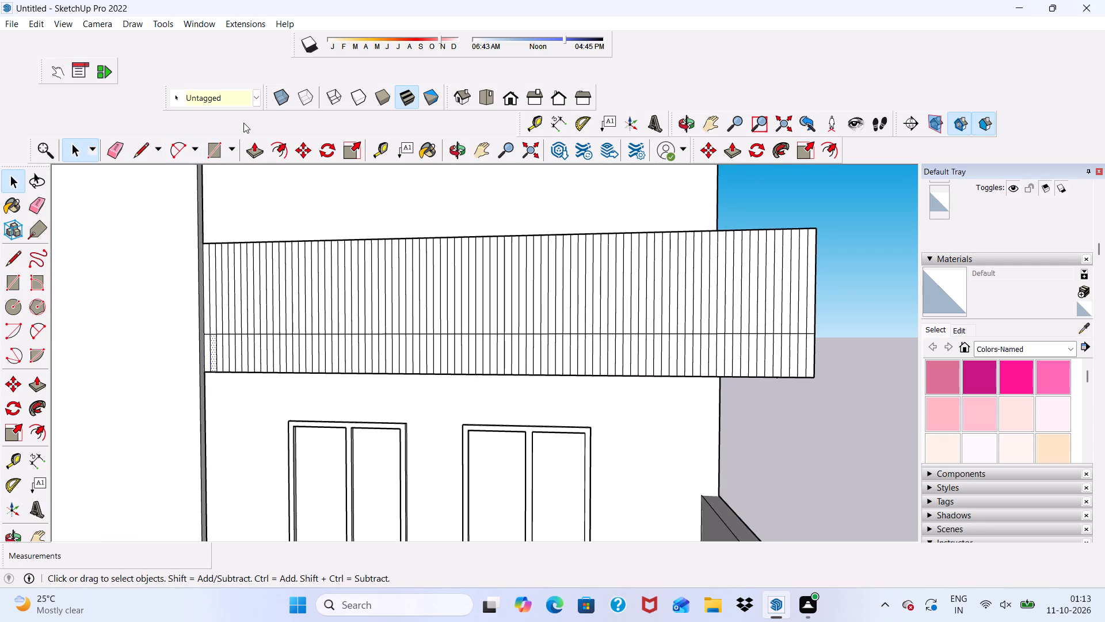
Draw a full-height rectangle of 4' 2 5/8" by 10 5/8" at the outer end of the slatted parapet front.
click(210, 148)
scroll(848, 261, up, 2)
scroll(803, 227, up, 1)
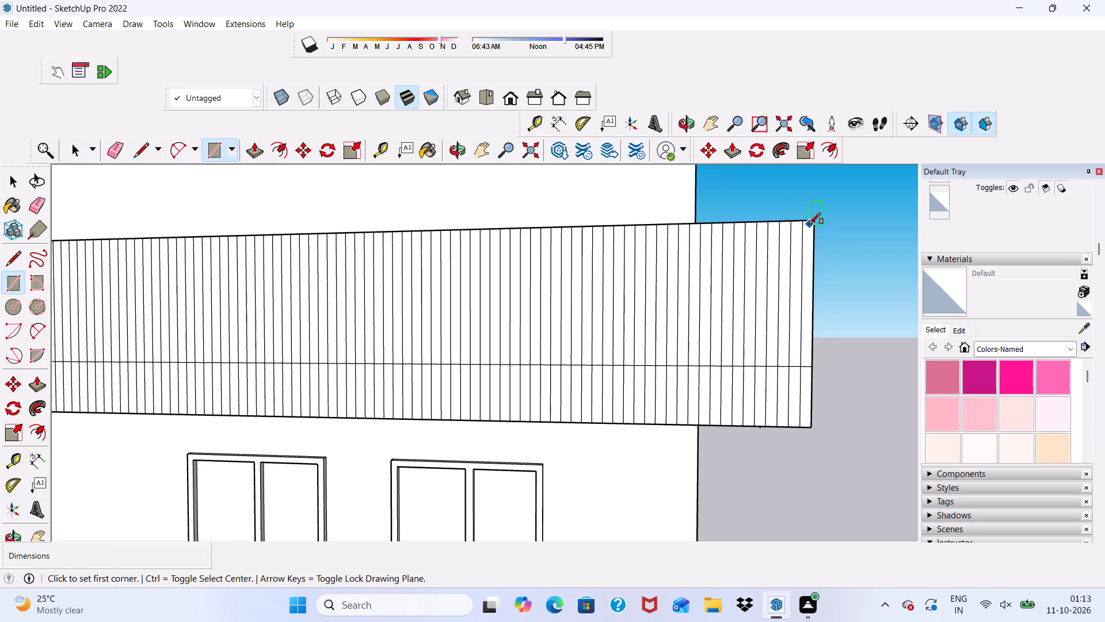
click(810, 223)
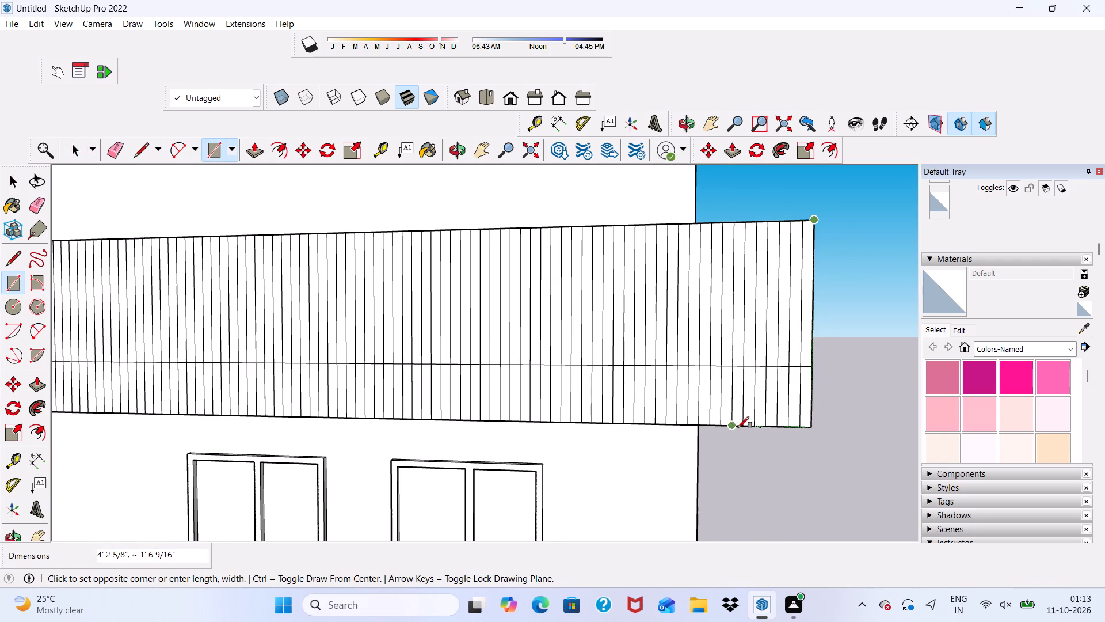
scroll(718, 409, down, 1)
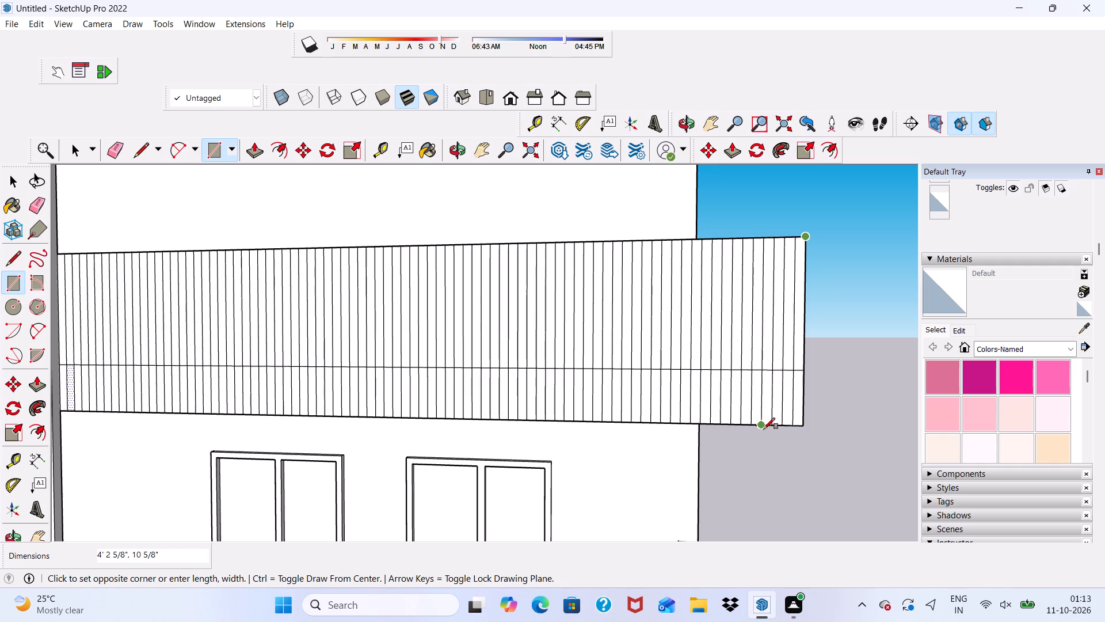
scroll(756, 420, up, 3)
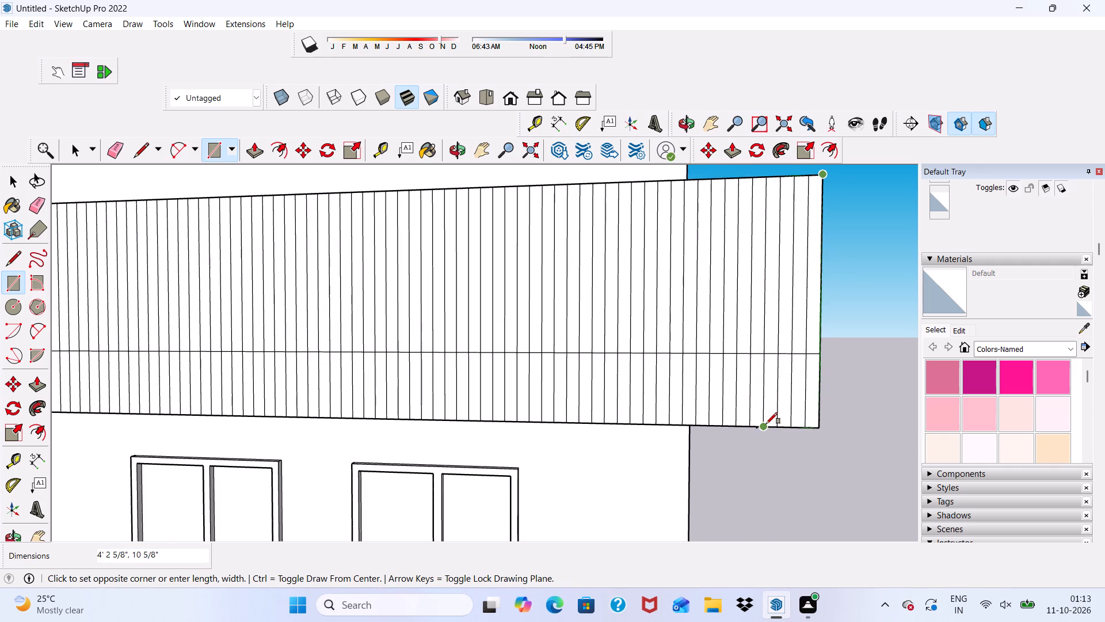
click(765, 426)
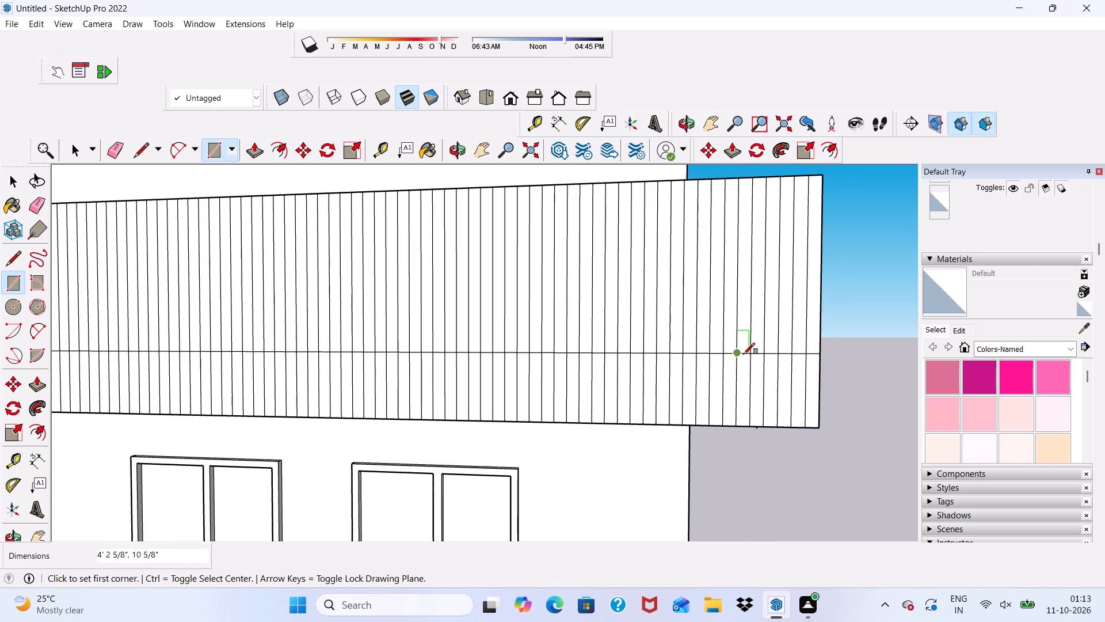
Erase the slat lines inside the rectangle at the parapet's outer end and across the outer half of the bottom band.
click(113, 146)
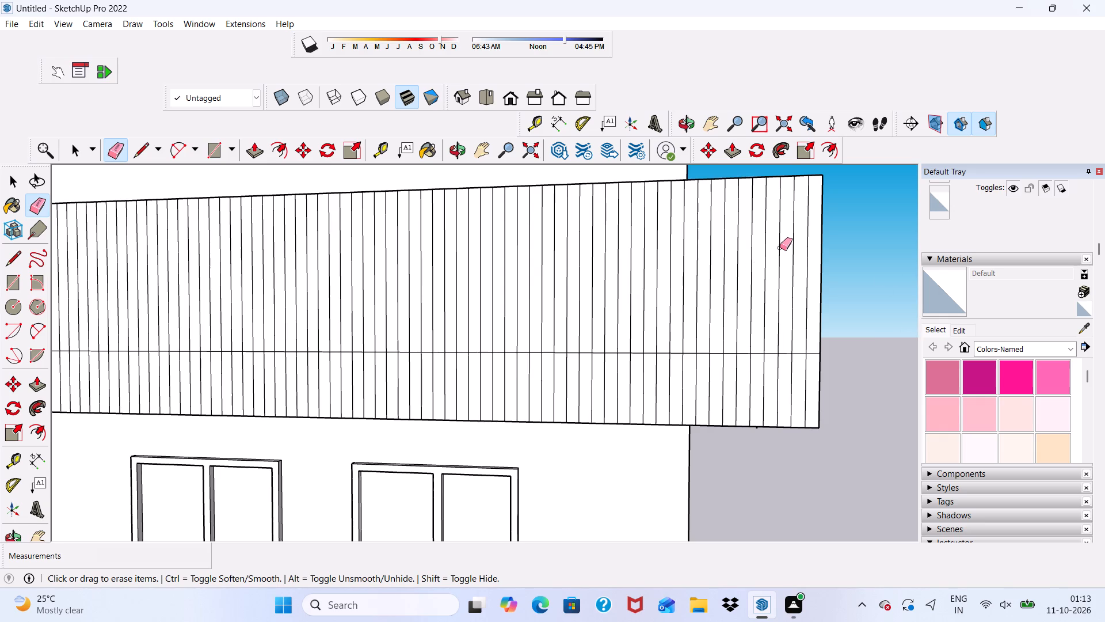
drag(780, 248, 808, 252)
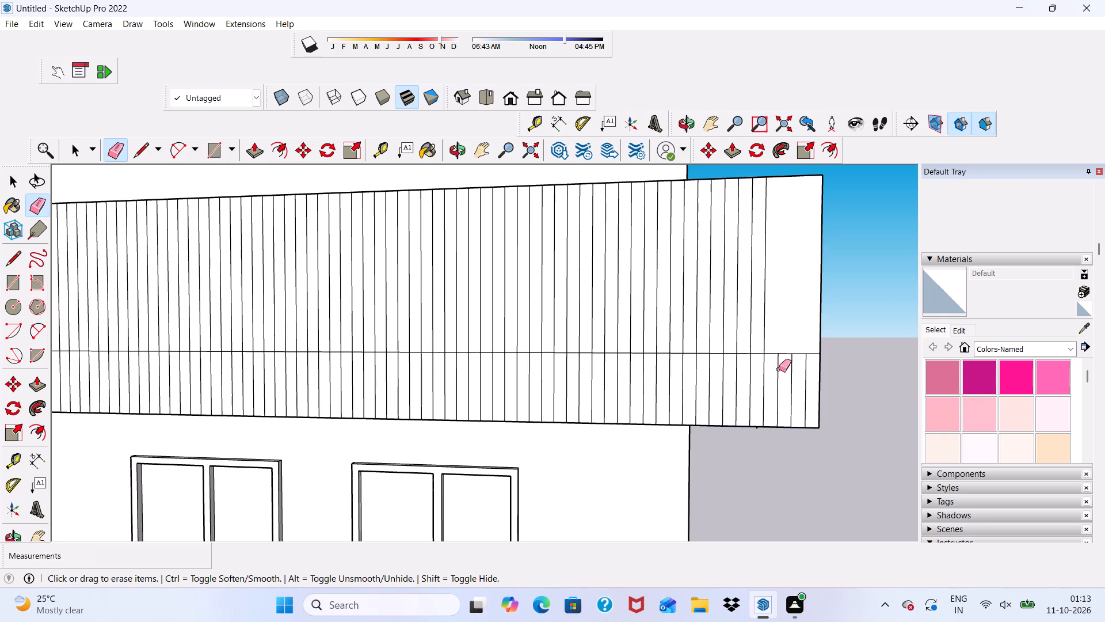
drag(763, 377, 683, 377)
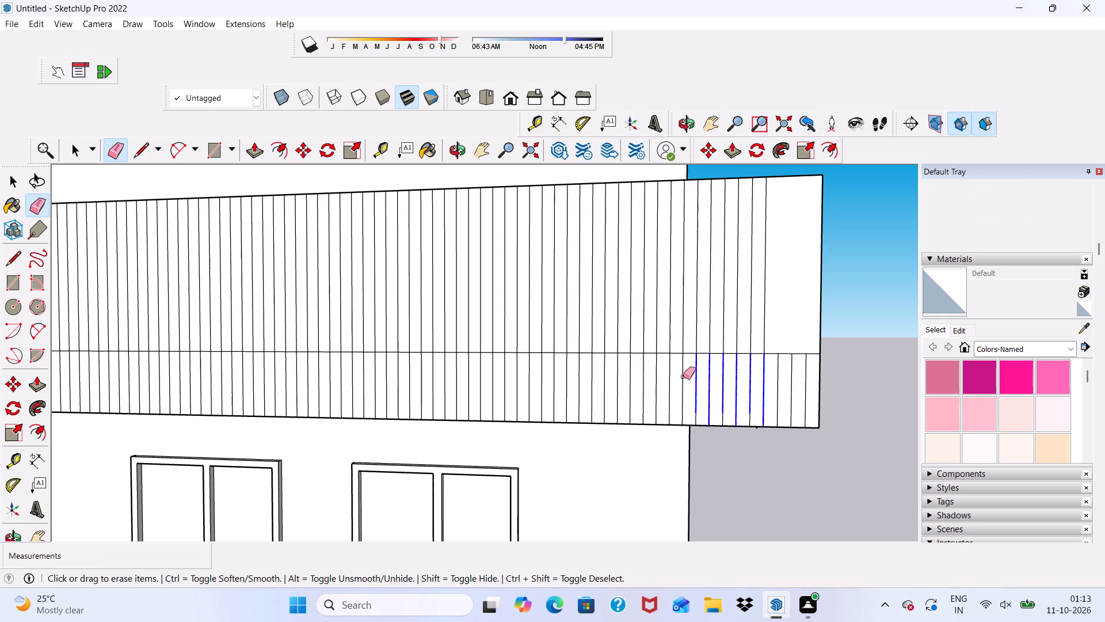
drag(683, 377, 477, 384)
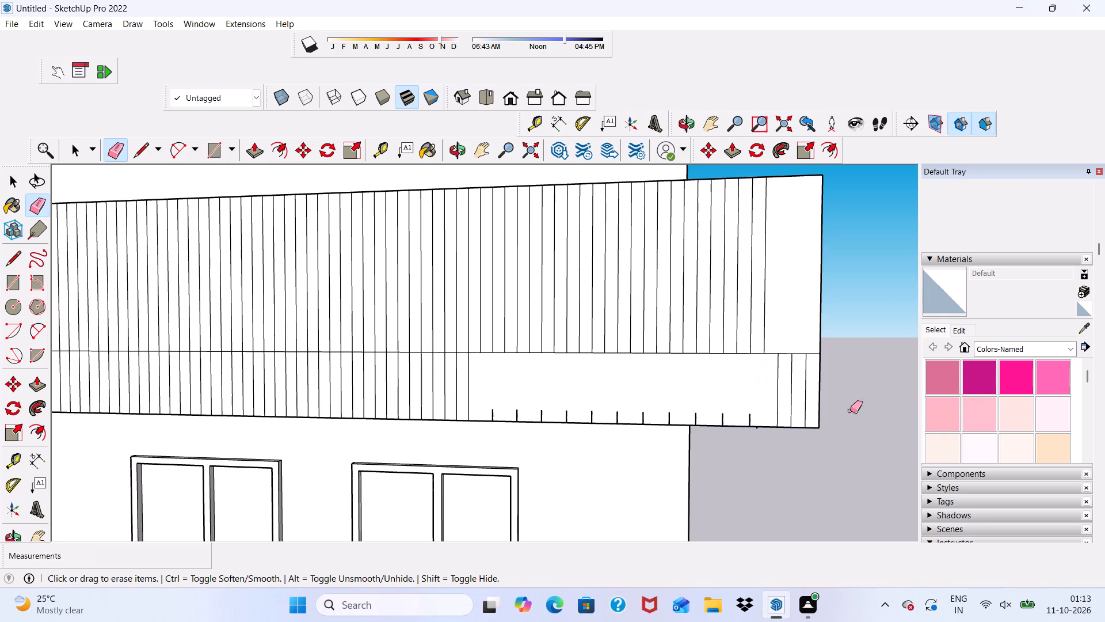
drag(773, 382, 810, 391)
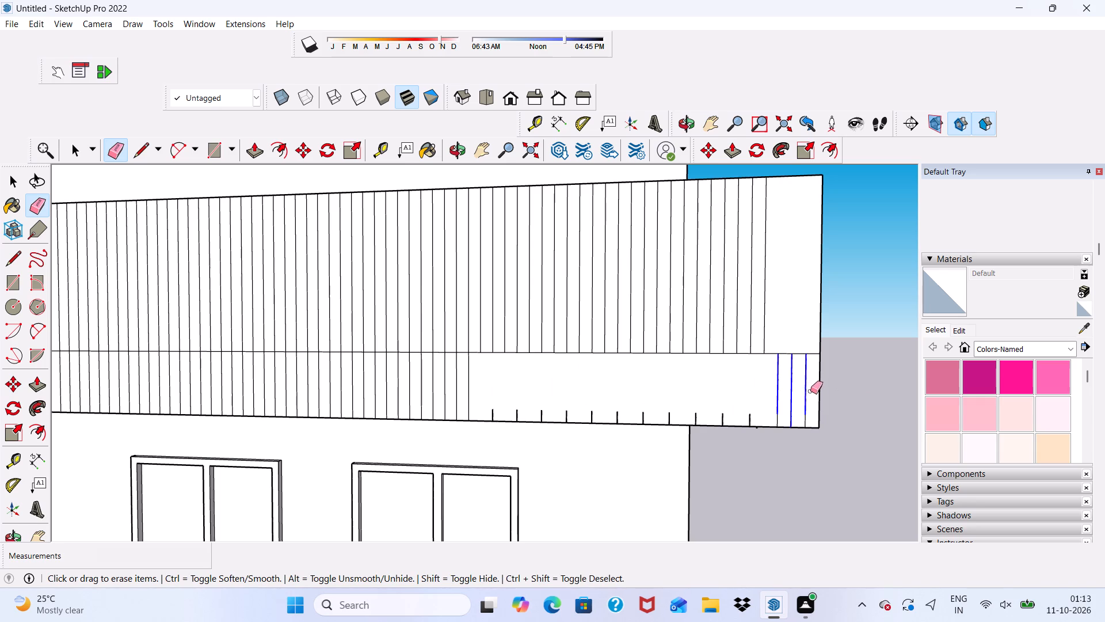
drag(810, 391, 811, 392)
click(810, 394)
Erase the short line stubs left along the parapet's bottom edge in the cleared part of the band.
scroll(792, 415, up, 3)
drag(811, 423, 790, 422)
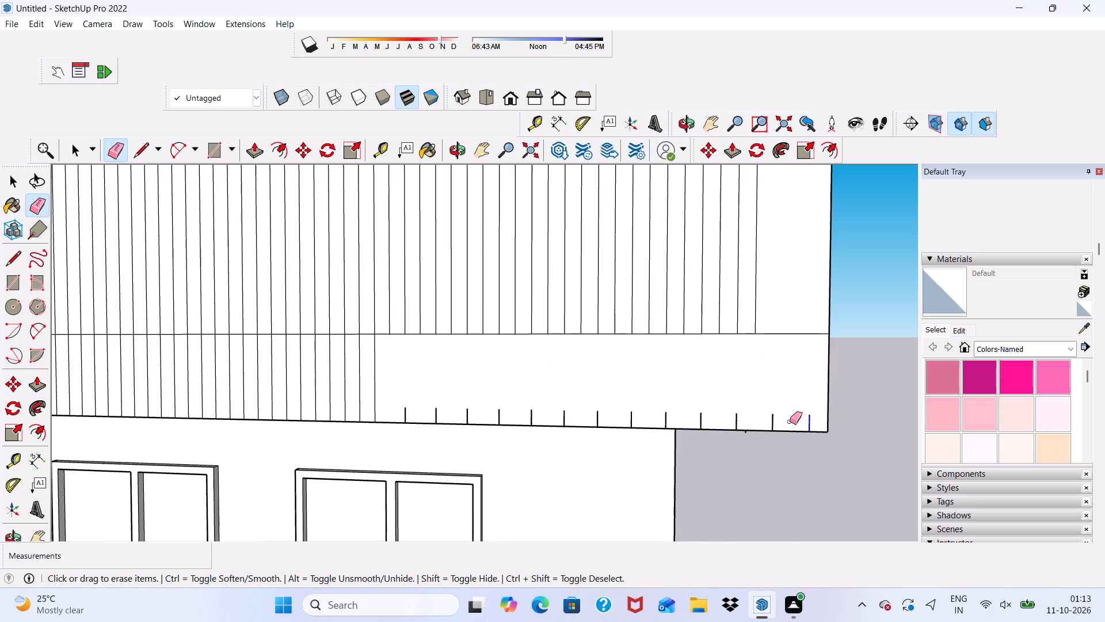
drag(790, 422, 599, 415)
drag(599, 415, 473, 415)
drag(473, 415, 437, 415)
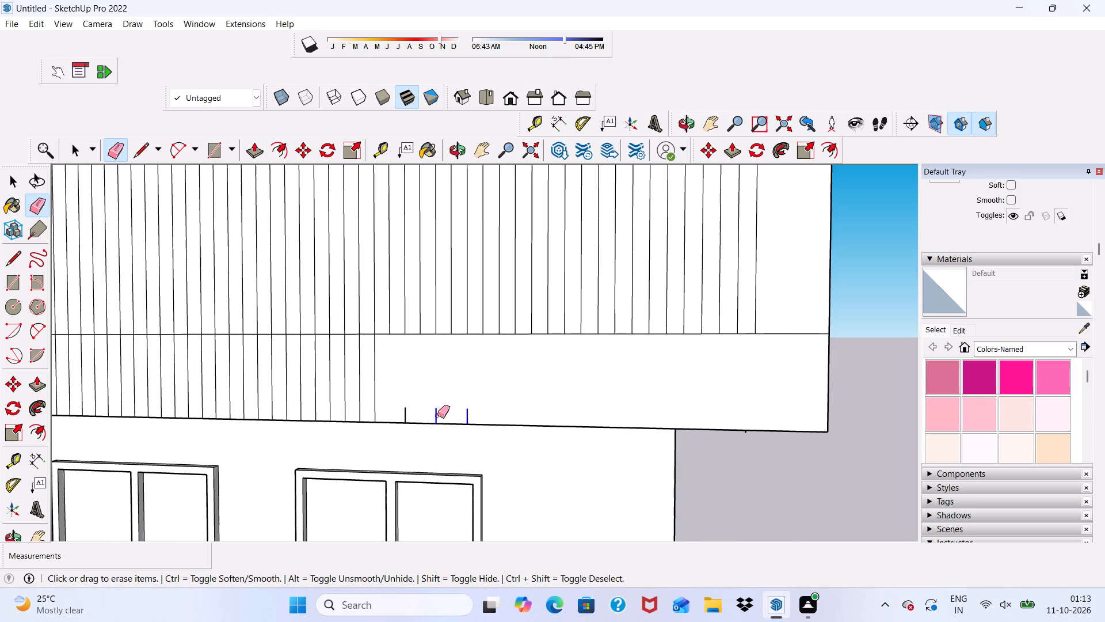
drag(437, 415, 396, 415)
Erase the remaining slat lines across the inner half of the parapet front's plain bottom band, up to the tower.
drag(276, 405, 257, 400)
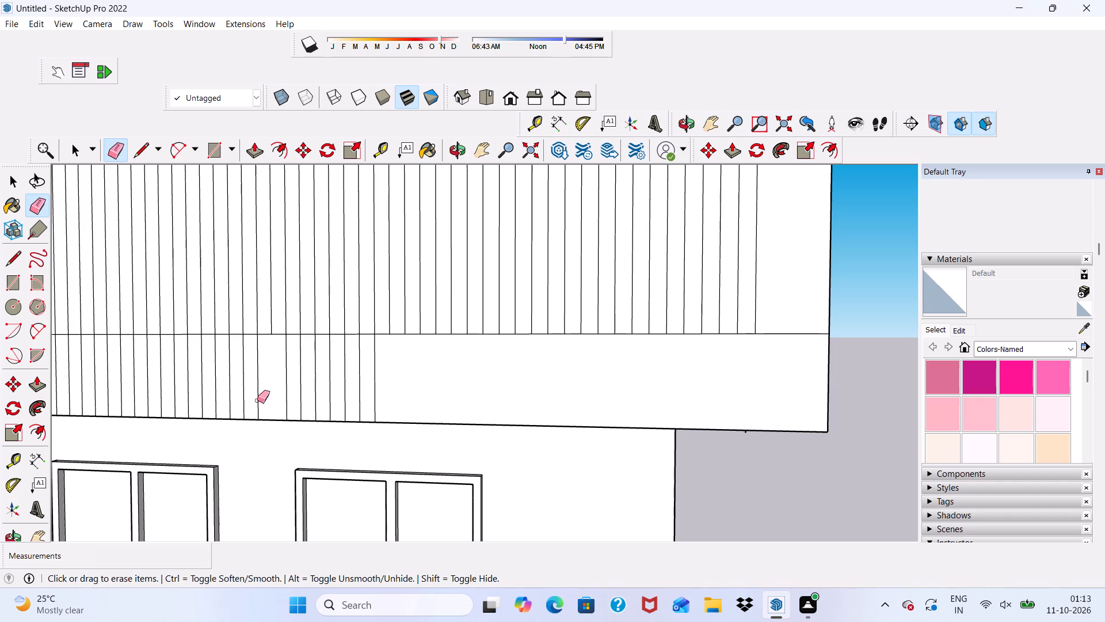
drag(257, 400, 261, 402)
scroll(379, 427, down, 10)
scroll(418, 488, up, 4)
scroll(260, 428, down, 1)
scroll(357, 309, up, 2)
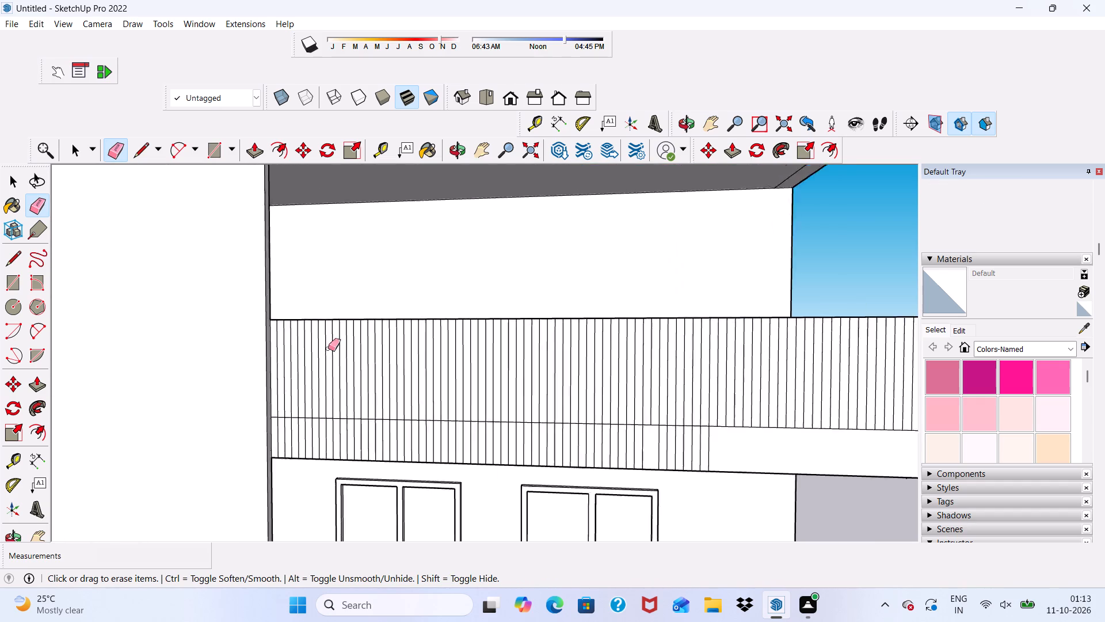
scroll(328, 348, up, 2)
scroll(264, 486, up, 3)
drag(276, 437, 383, 438)
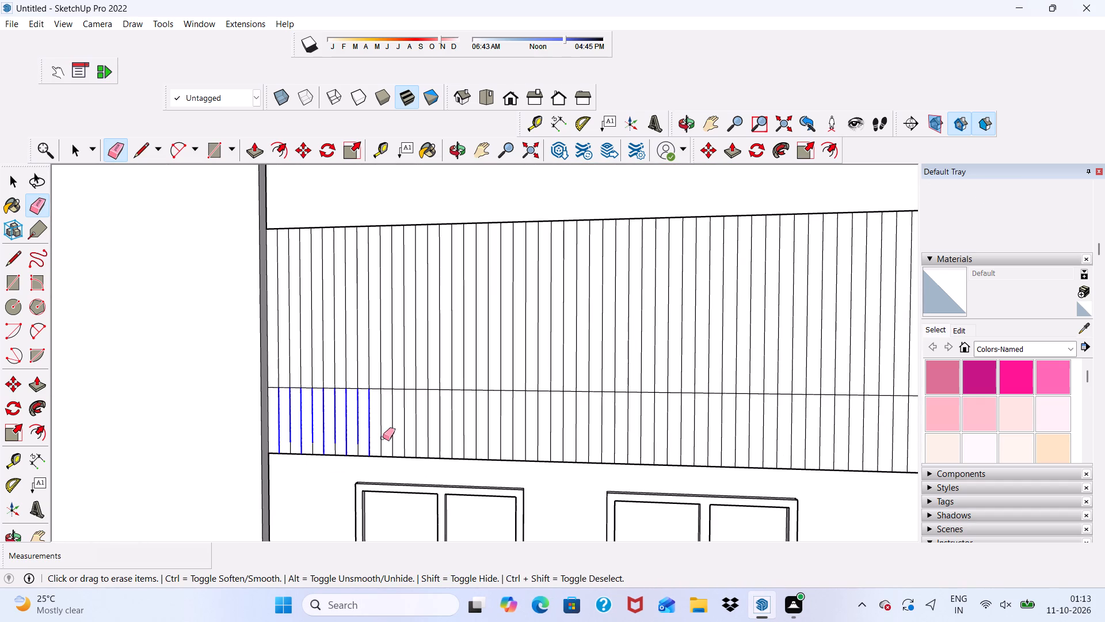
drag(383, 438, 728, 443)
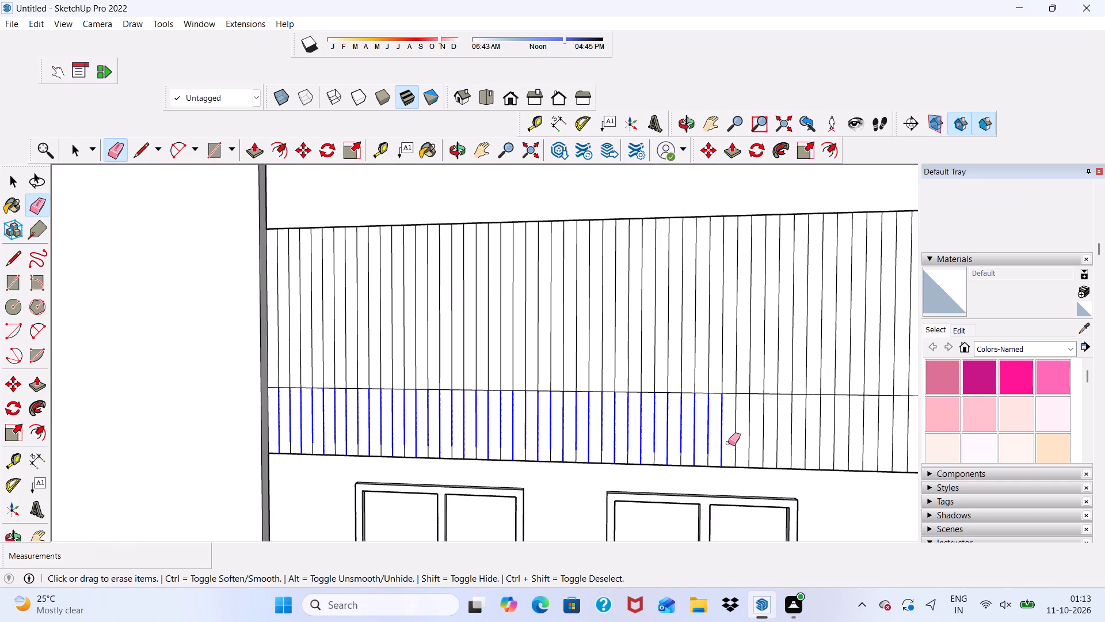
drag(728, 443, 847, 443)
scroll(318, 433, down, 6)
scroll(533, 454, up, 4)
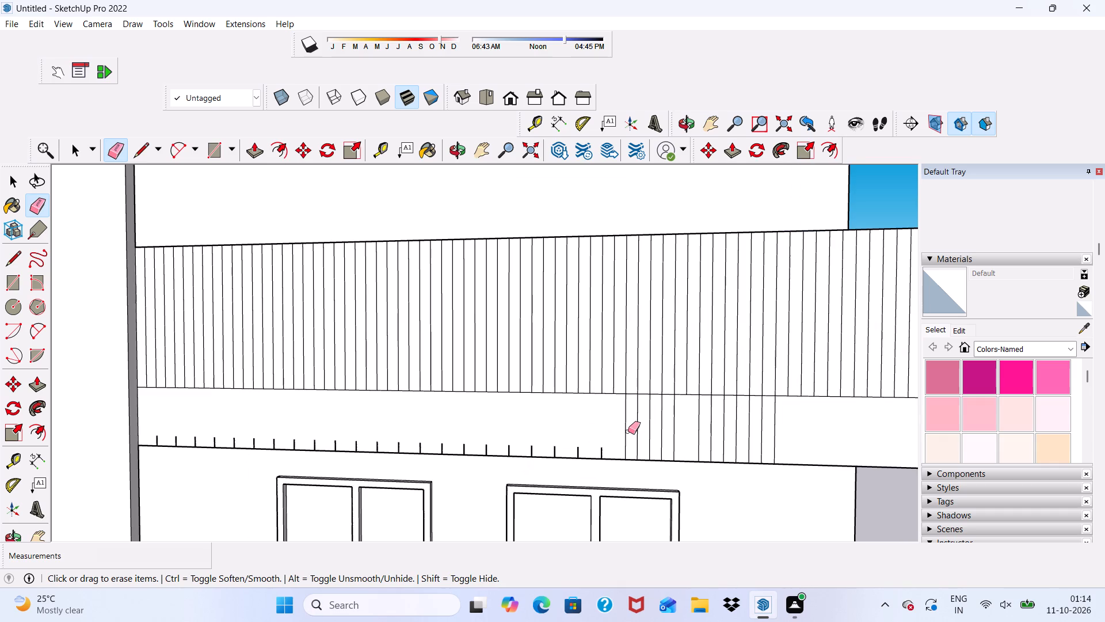
drag(628, 431, 788, 424)
click(788, 424)
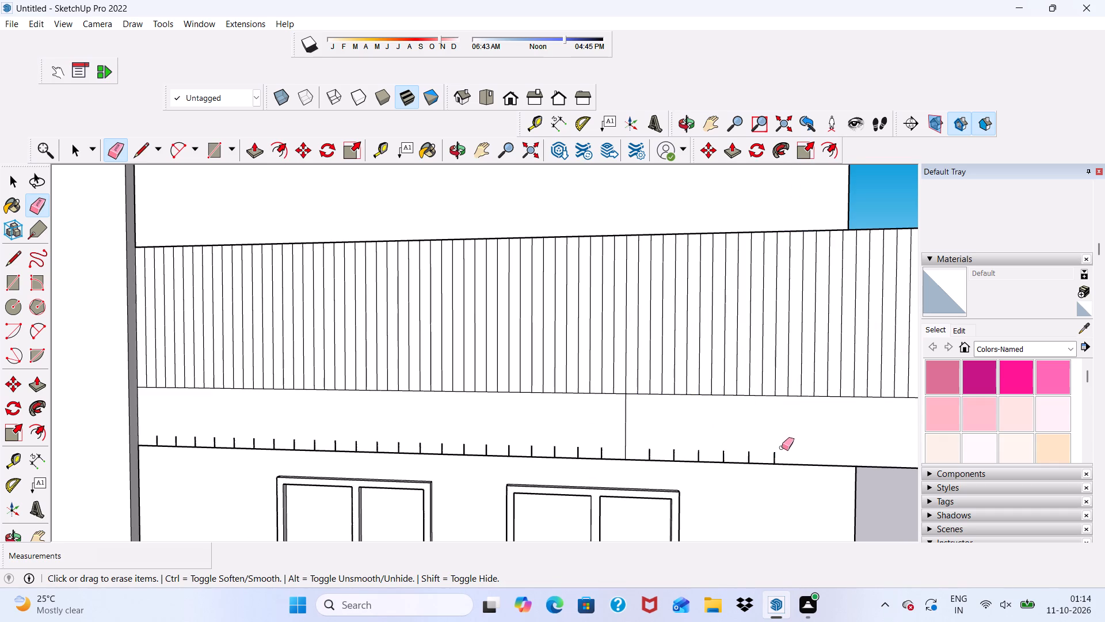
Erase the leftover full-height line and the short stubs in the middle part of the parapet's bottom band.
scroll(771, 457, up, 4)
drag(777, 458, 741, 458)
drag(737, 461, 561, 450)
drag(555, 439, 554, 437)
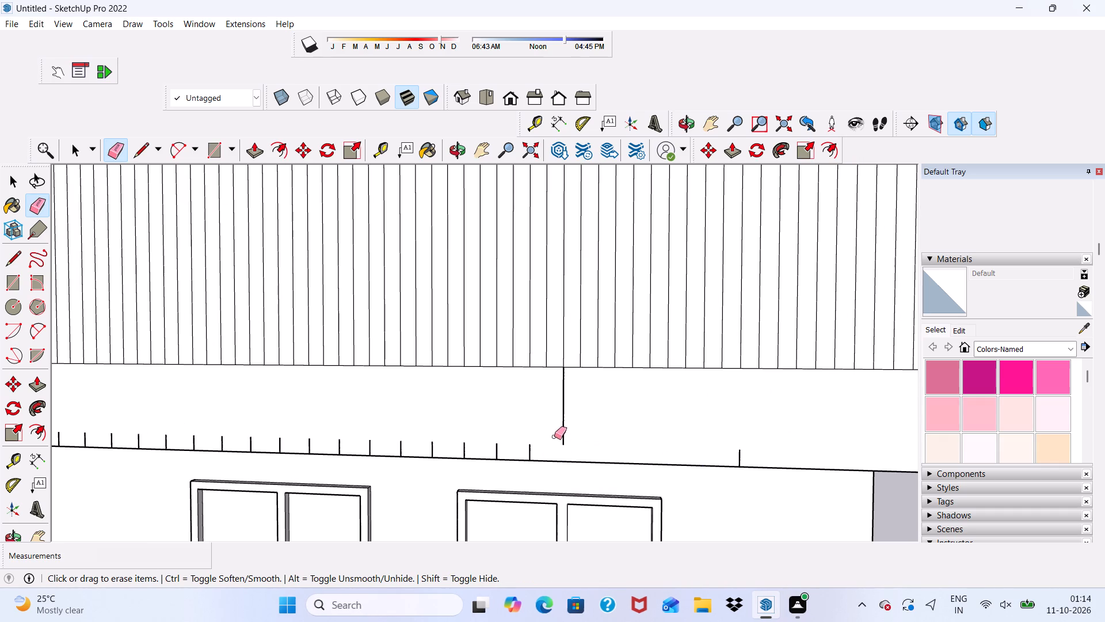
drag(554, 437, 554, 434)
drag(540, 406, 569, 409)
click(569, 409)
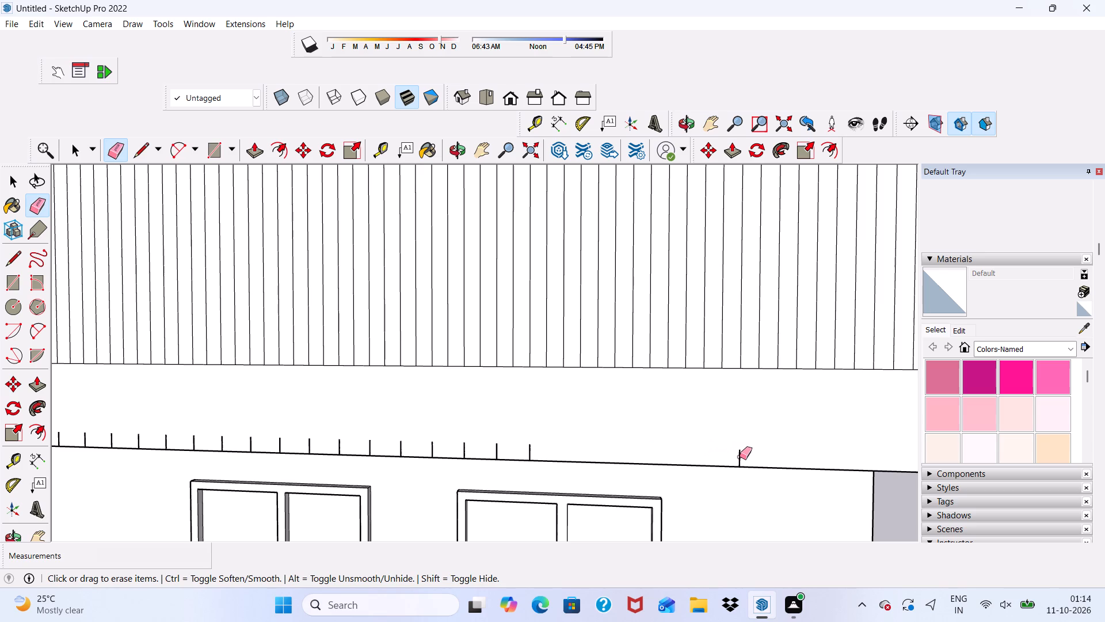
drag(740, 457, 709, 454)
click(709, 454)
Erase the remaining short line stubs along the parapet's bottom edge, from the tower to the middle of the band.
scroll(478, 423, down, 12)
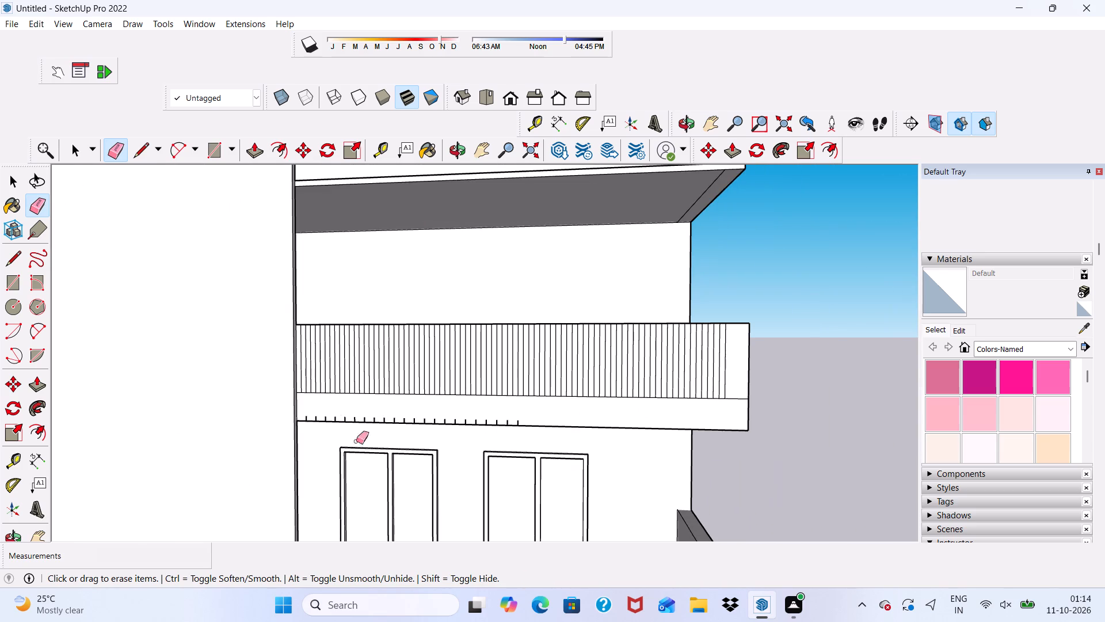
scroll(329, 435, up, 9)
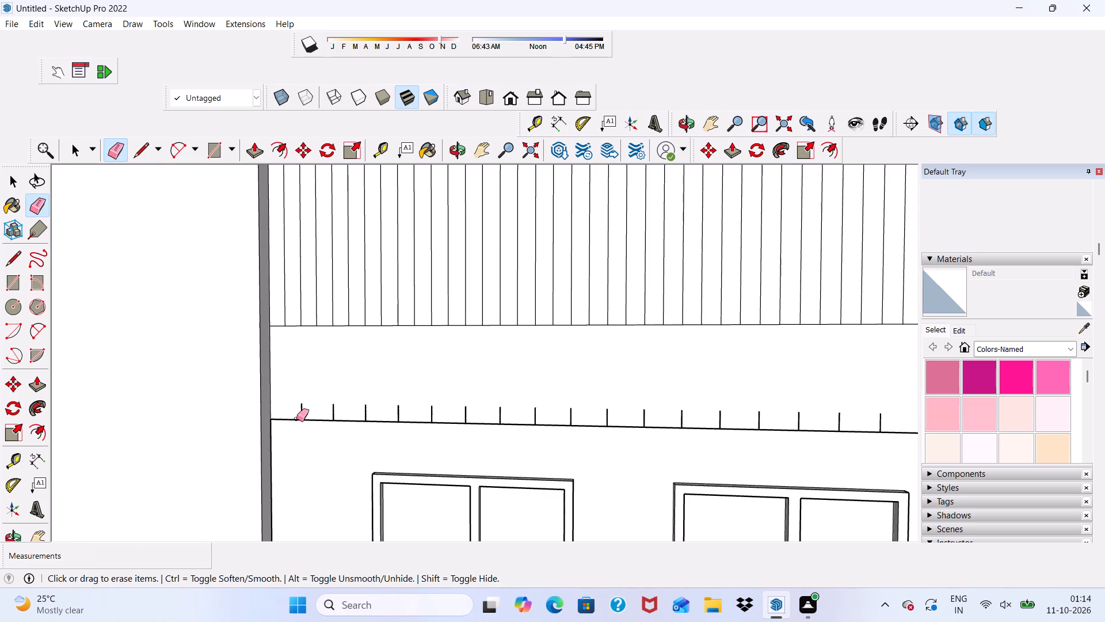
drag(296, 416, 455, 412)
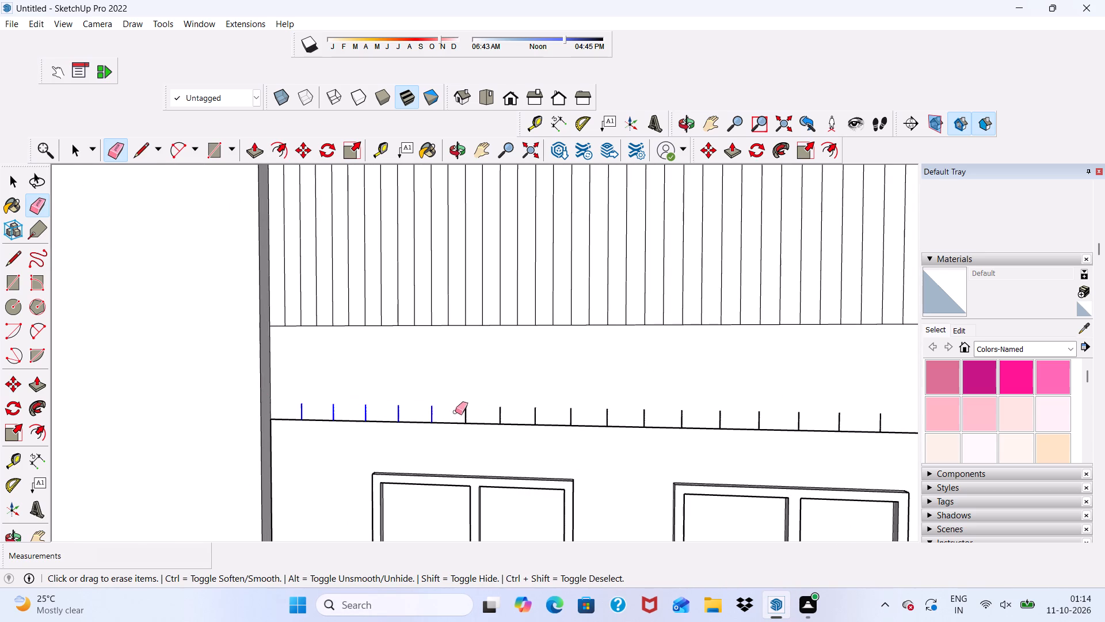
drag(455, 412, 687, 420)
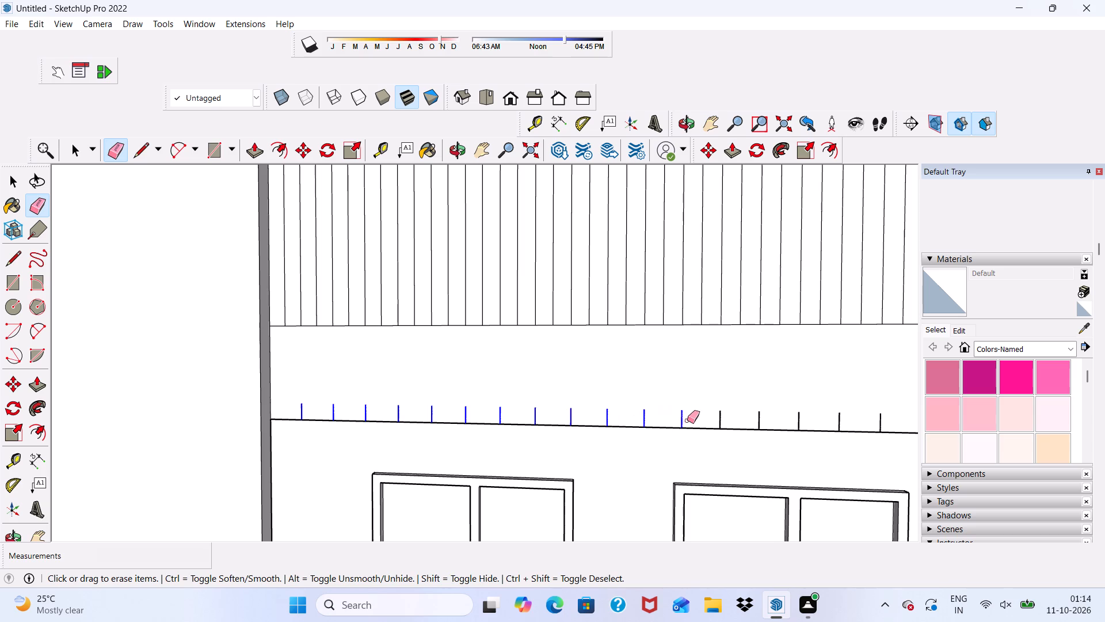
drag(687, 420, 887, 423)
click(887, 423)
scroll(306, 376, down, 10)
scroll(473, 444, up, 3)
scroll(705, 411, up, 4)
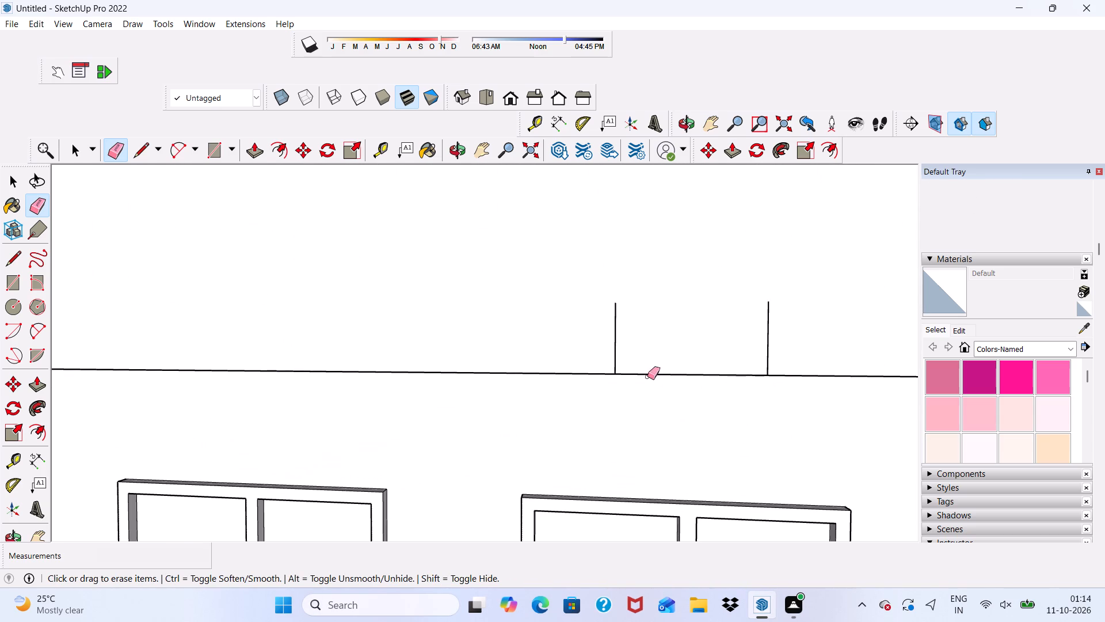
drag(609, 351, 645, 349)
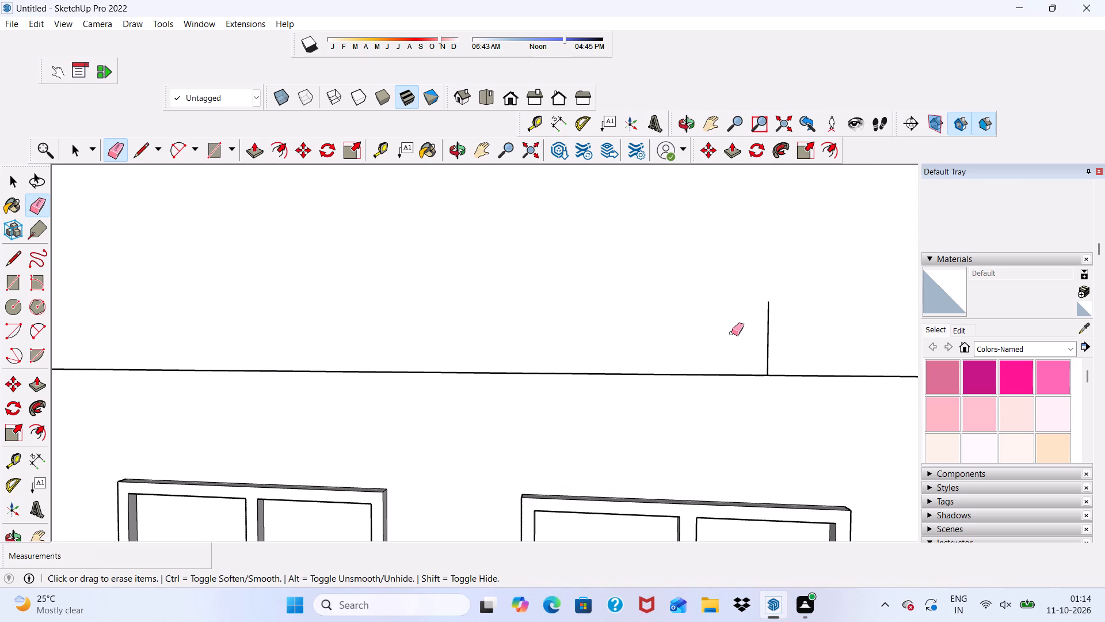
click(767, 329)
scroll(607, 337, down, 5)
scroll(419, 364, down, 10)
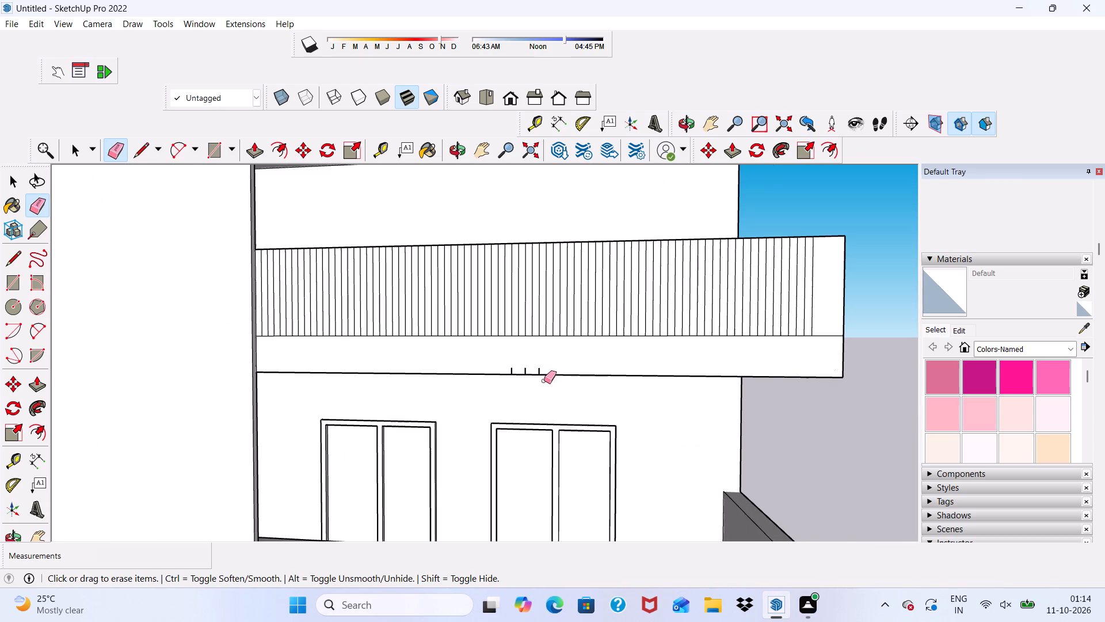
scroll(544, 381, down, 1)
drag(536, 369, 541, 369)
click(543, 367)
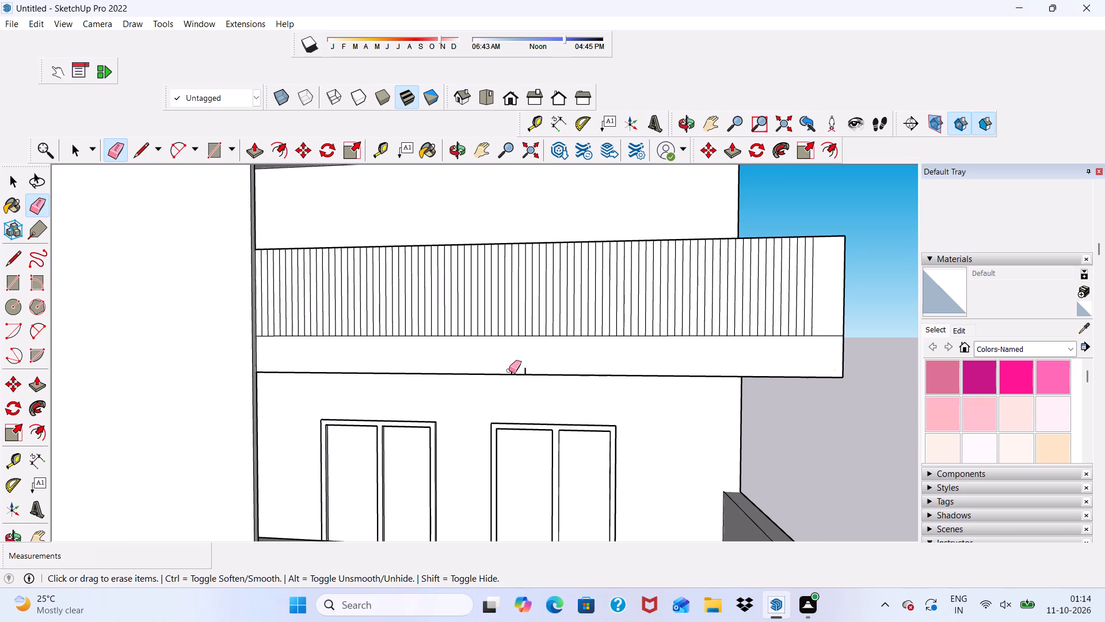
double_click(510, 367)
drag(510, 370, 516, 370)
click(520, 370)
click(525, 369)
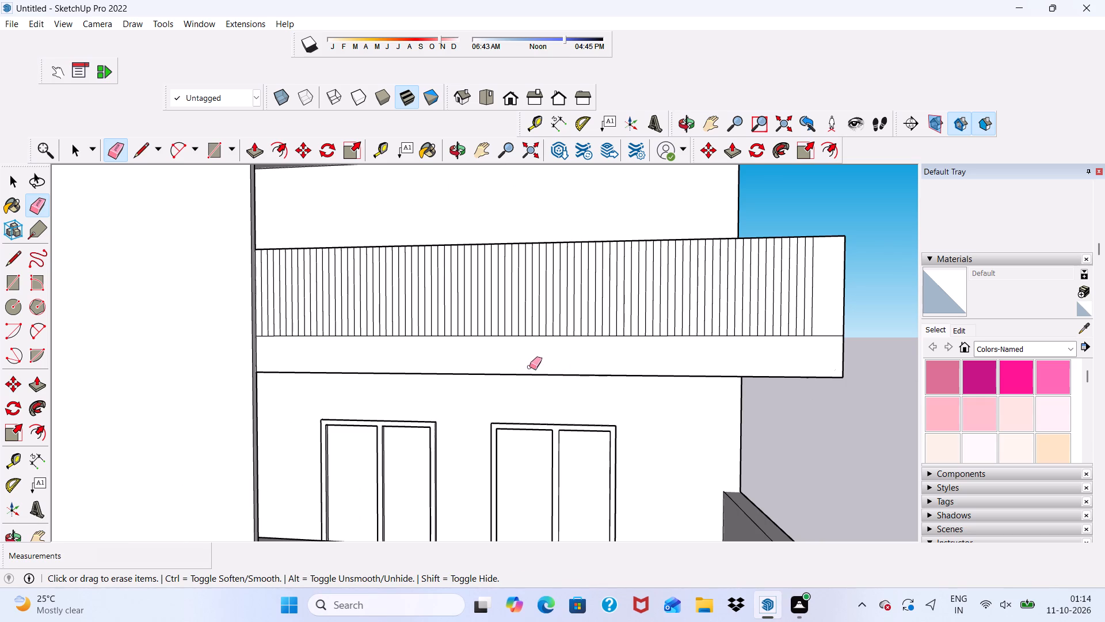
Erase the line dividing the bottom band from the outer end strip, joining them into one L-shaped face.
drag(818, 331, 818, 343)
click(818, 344)
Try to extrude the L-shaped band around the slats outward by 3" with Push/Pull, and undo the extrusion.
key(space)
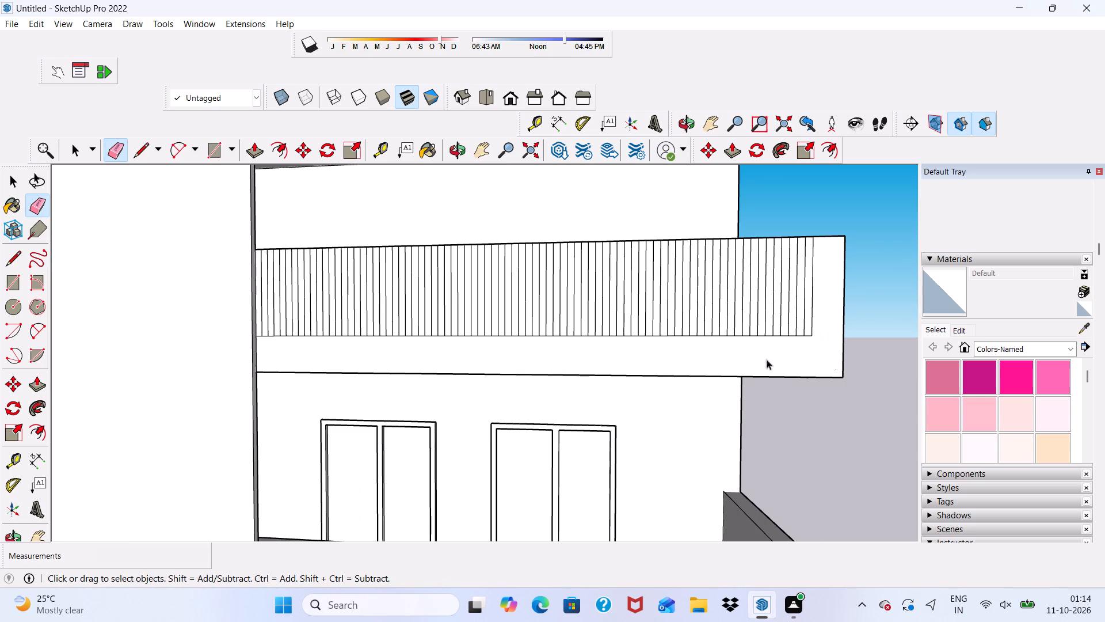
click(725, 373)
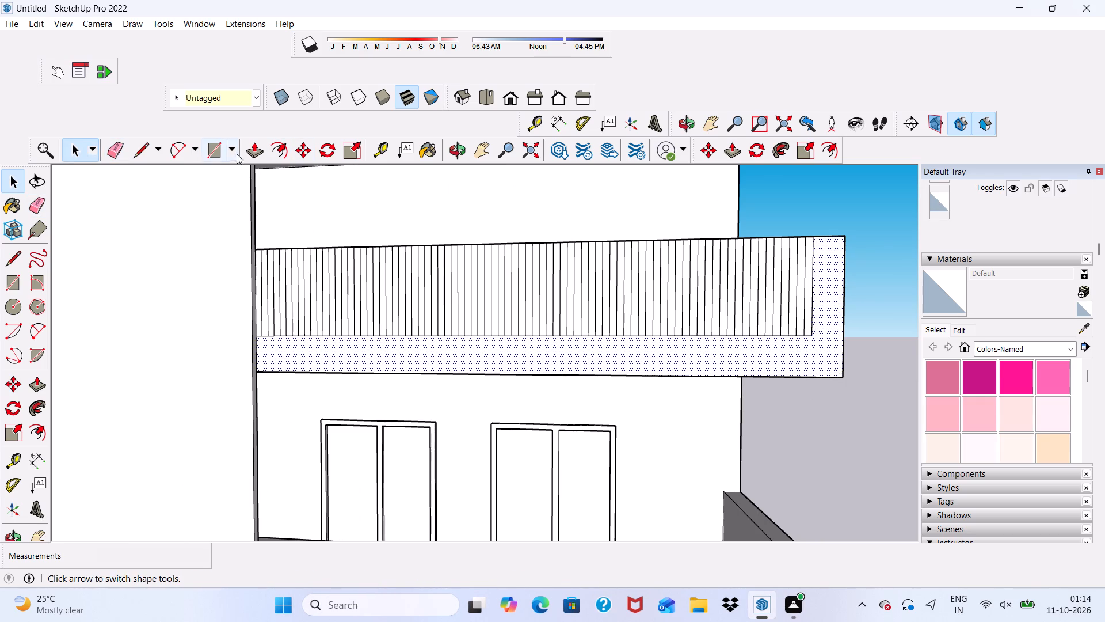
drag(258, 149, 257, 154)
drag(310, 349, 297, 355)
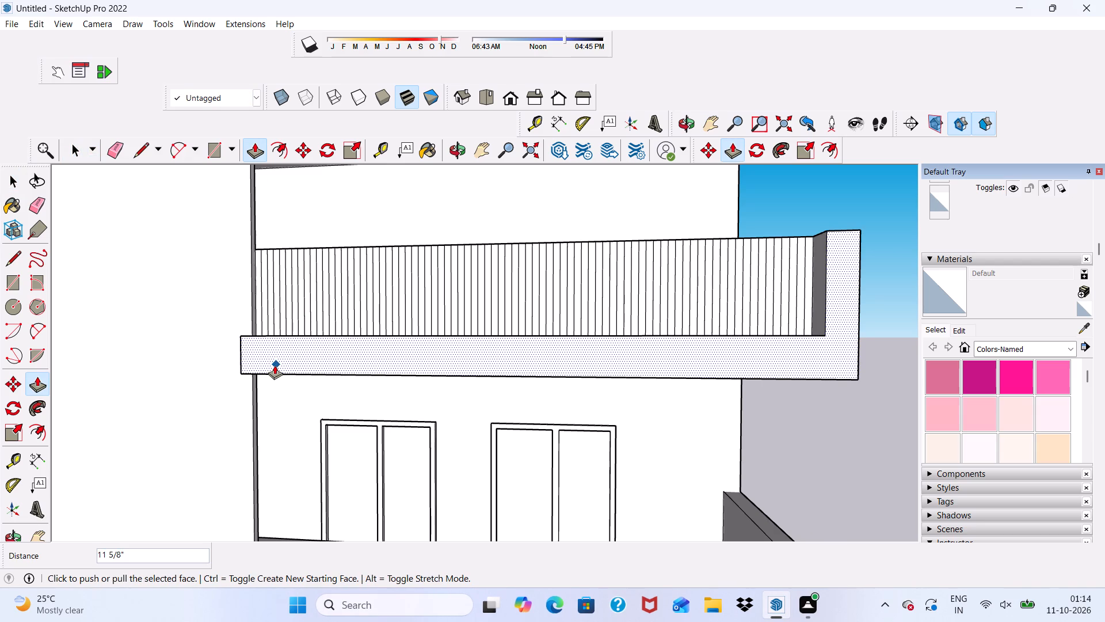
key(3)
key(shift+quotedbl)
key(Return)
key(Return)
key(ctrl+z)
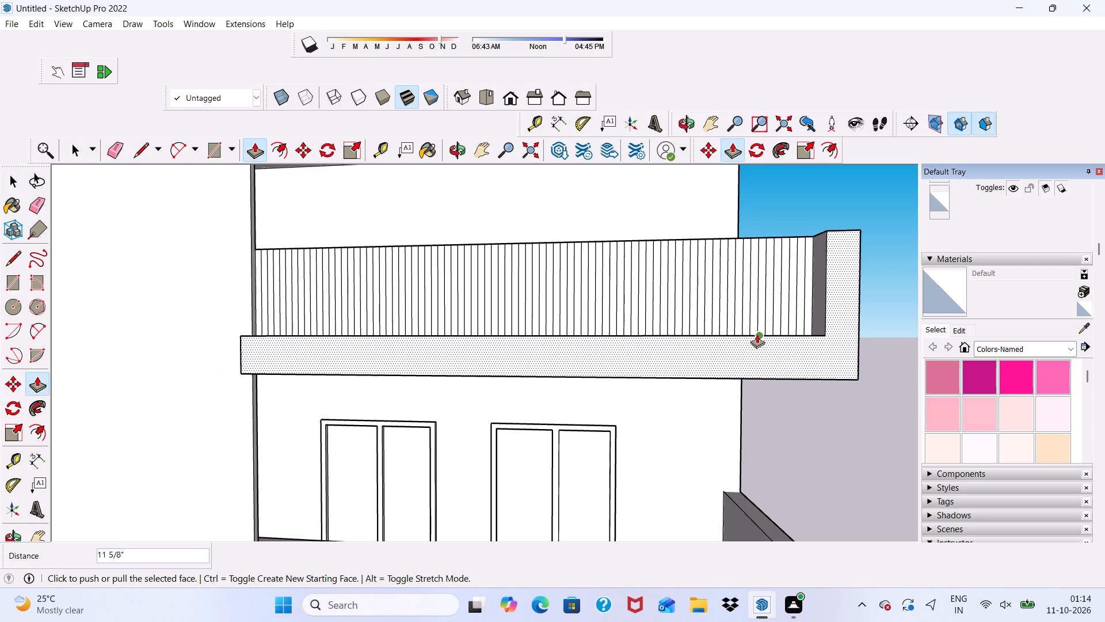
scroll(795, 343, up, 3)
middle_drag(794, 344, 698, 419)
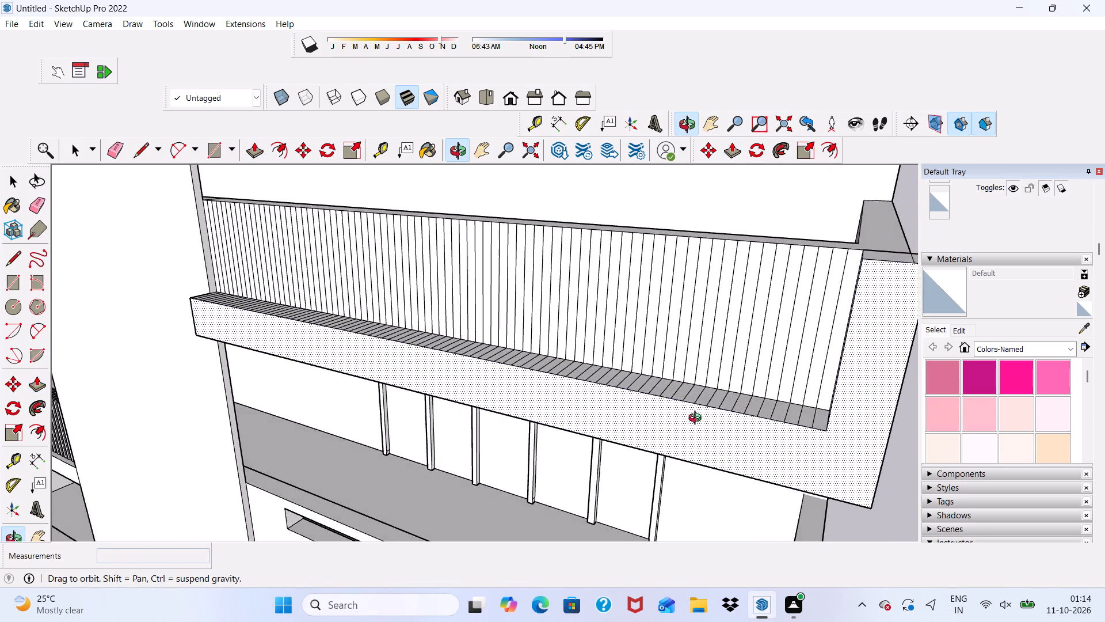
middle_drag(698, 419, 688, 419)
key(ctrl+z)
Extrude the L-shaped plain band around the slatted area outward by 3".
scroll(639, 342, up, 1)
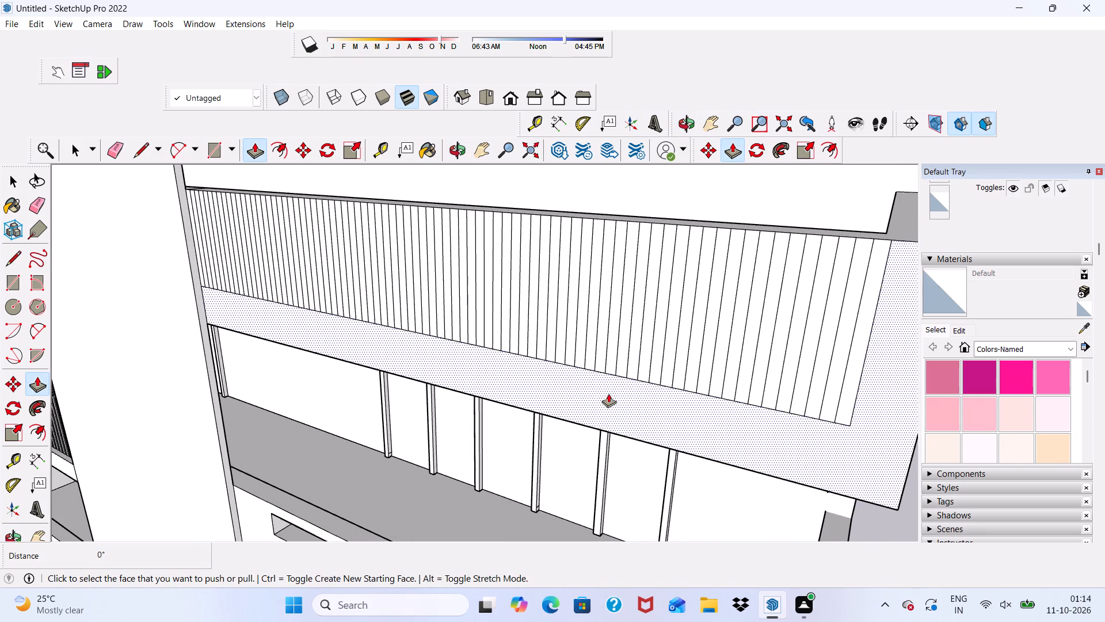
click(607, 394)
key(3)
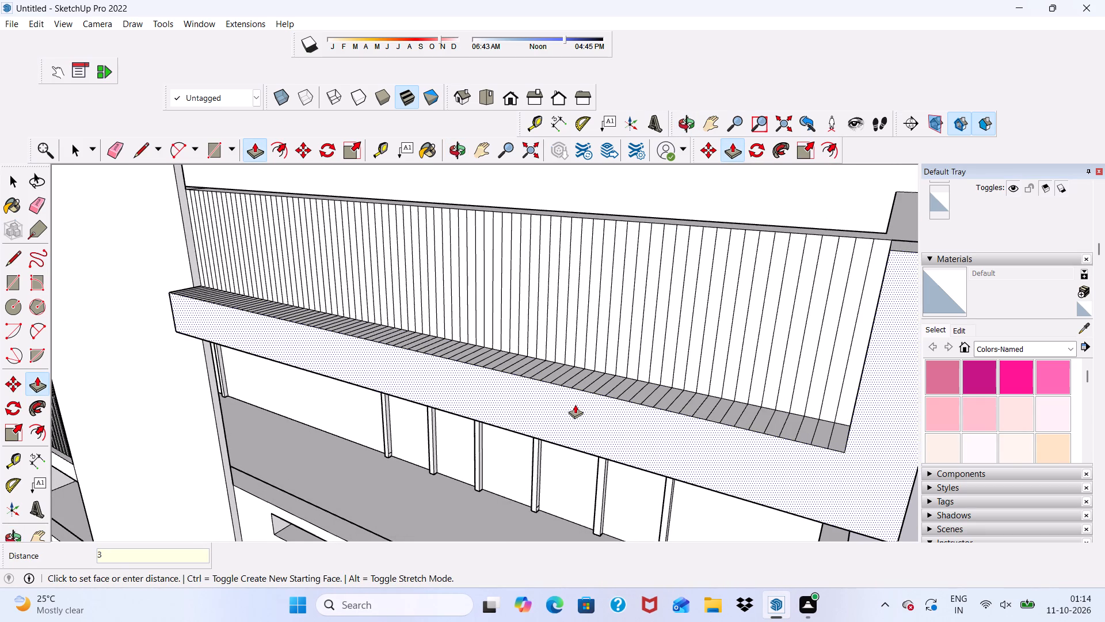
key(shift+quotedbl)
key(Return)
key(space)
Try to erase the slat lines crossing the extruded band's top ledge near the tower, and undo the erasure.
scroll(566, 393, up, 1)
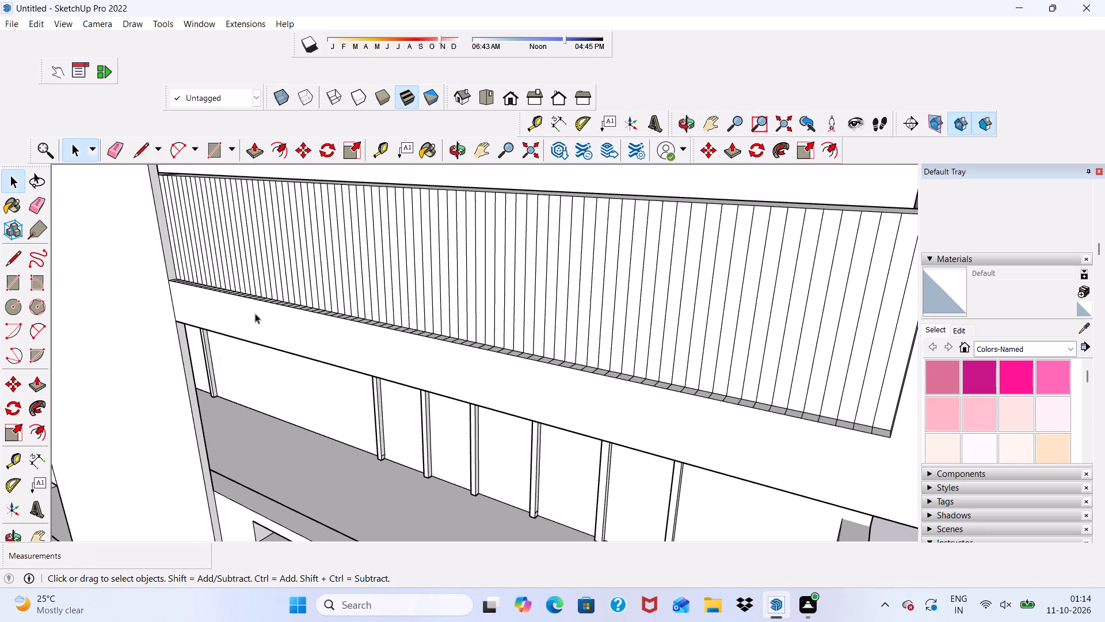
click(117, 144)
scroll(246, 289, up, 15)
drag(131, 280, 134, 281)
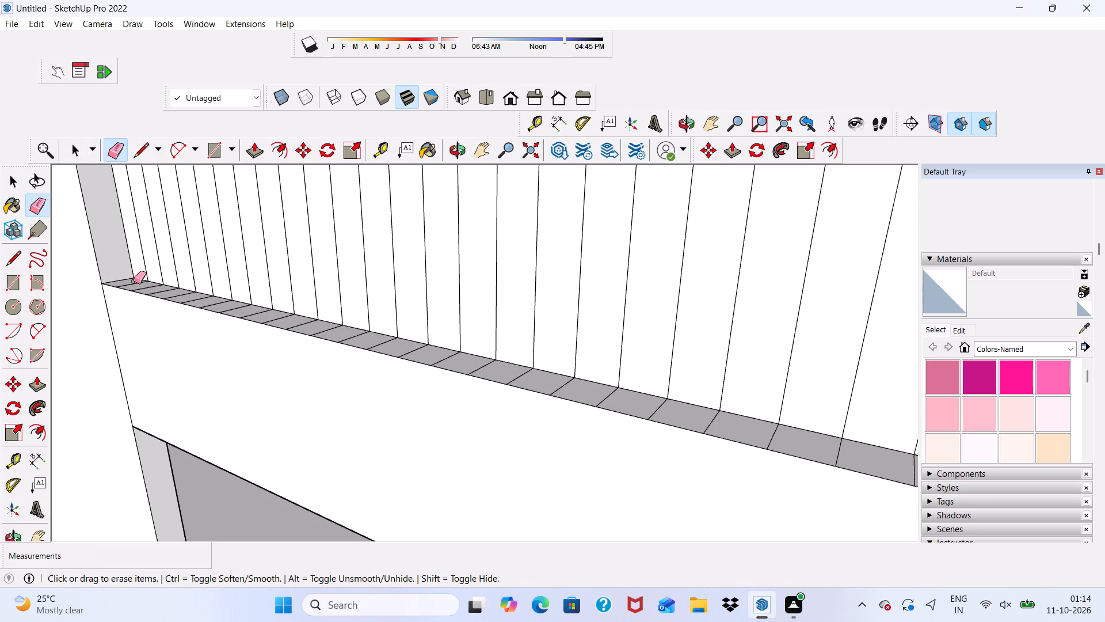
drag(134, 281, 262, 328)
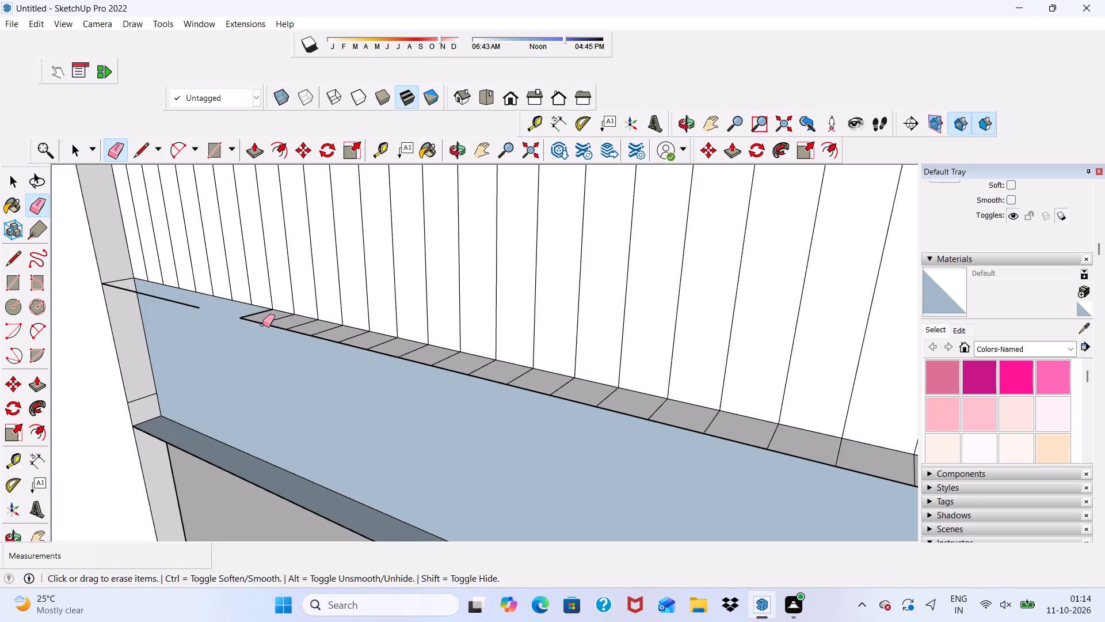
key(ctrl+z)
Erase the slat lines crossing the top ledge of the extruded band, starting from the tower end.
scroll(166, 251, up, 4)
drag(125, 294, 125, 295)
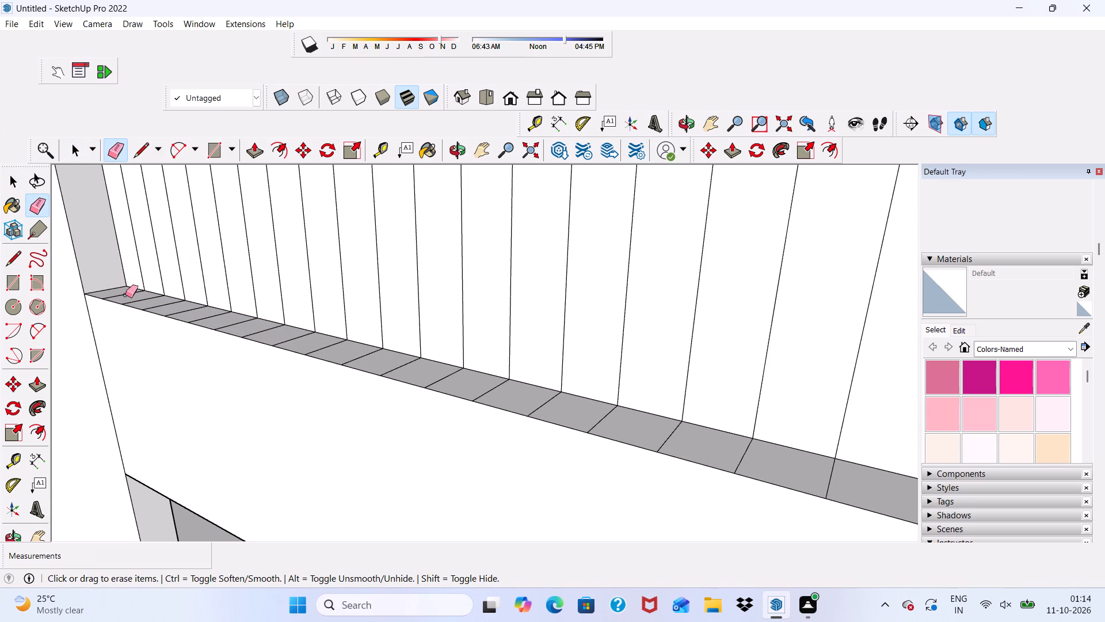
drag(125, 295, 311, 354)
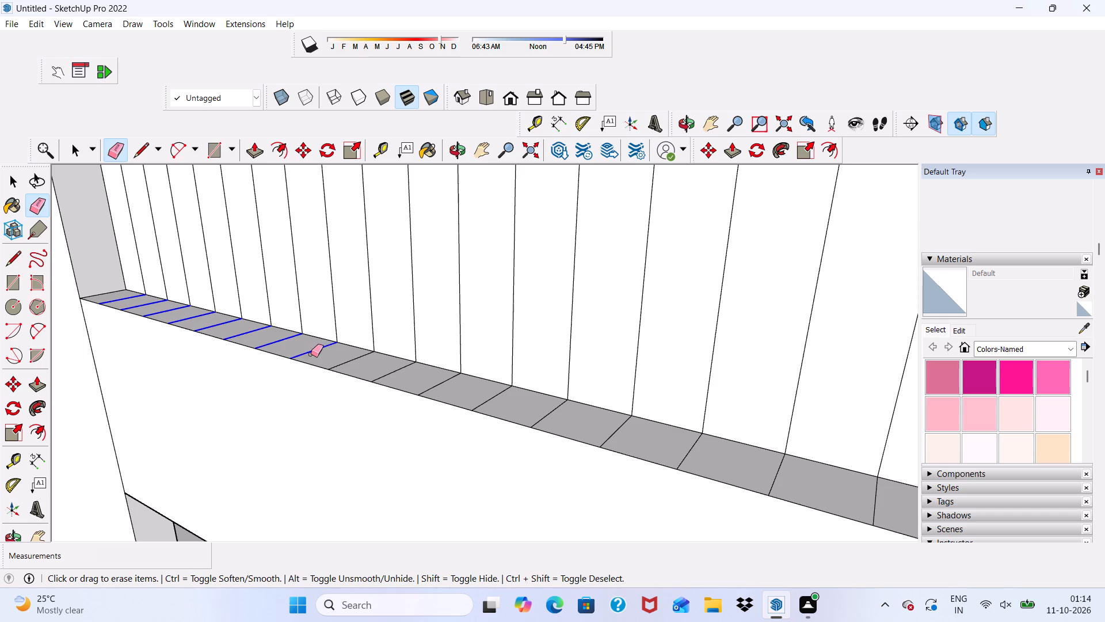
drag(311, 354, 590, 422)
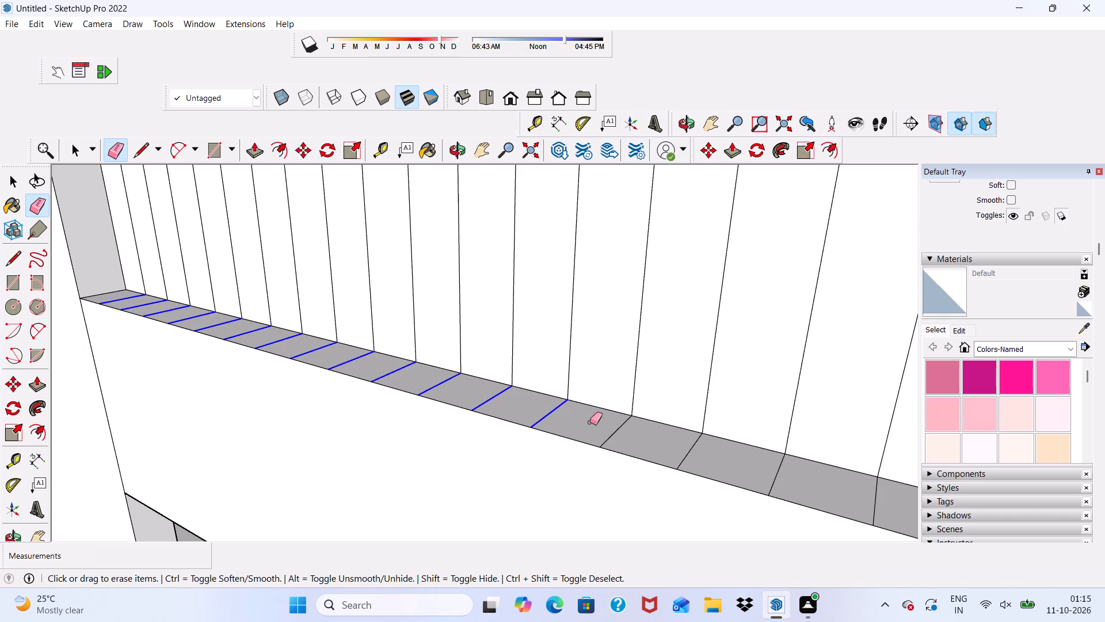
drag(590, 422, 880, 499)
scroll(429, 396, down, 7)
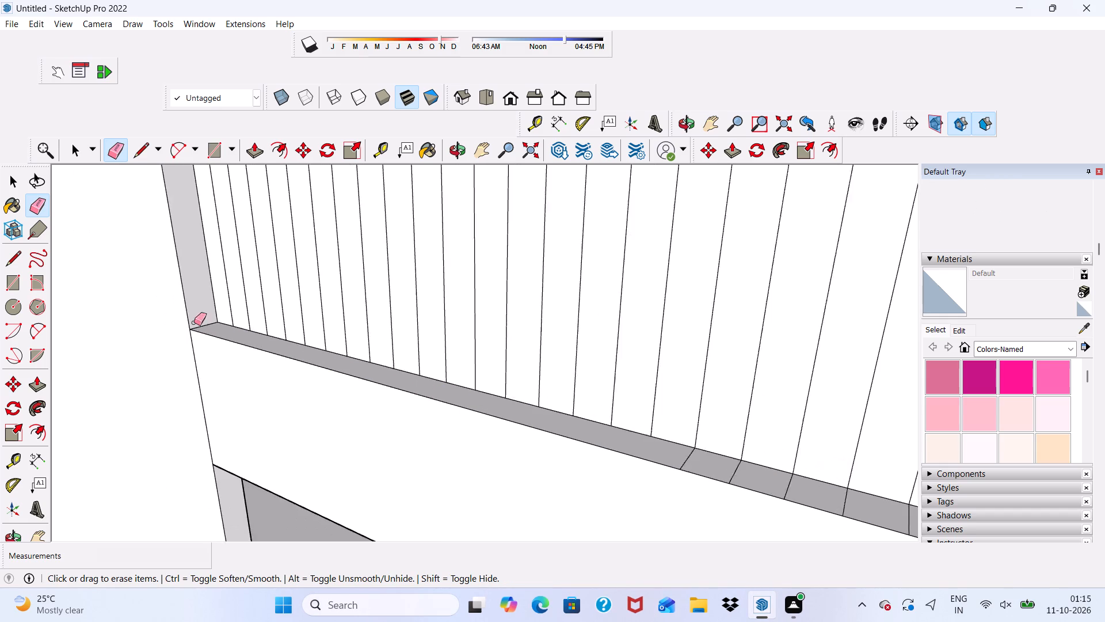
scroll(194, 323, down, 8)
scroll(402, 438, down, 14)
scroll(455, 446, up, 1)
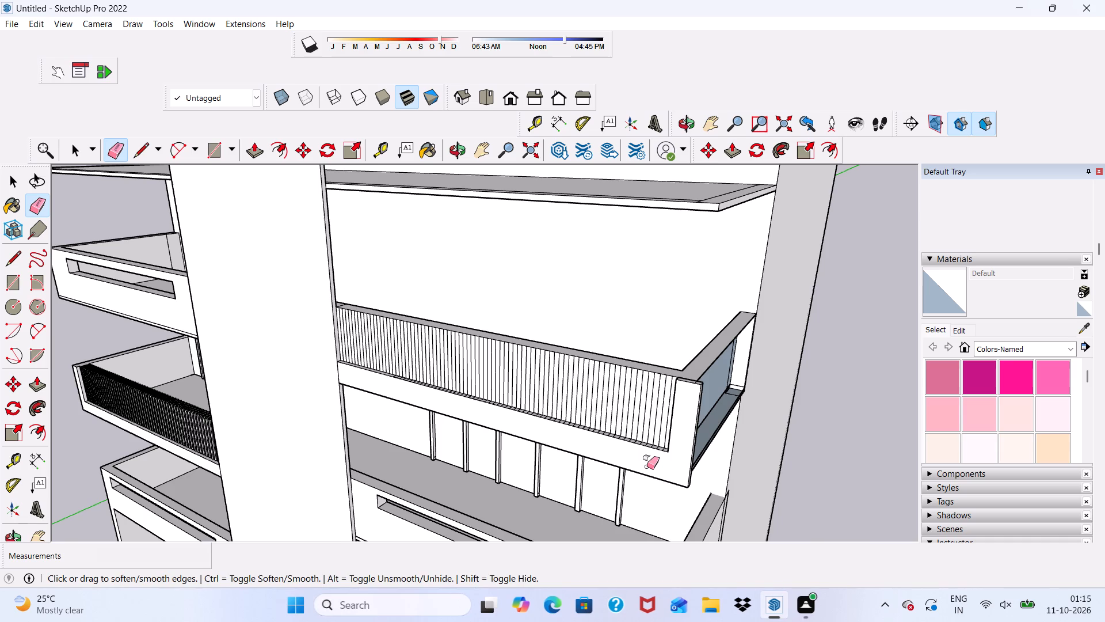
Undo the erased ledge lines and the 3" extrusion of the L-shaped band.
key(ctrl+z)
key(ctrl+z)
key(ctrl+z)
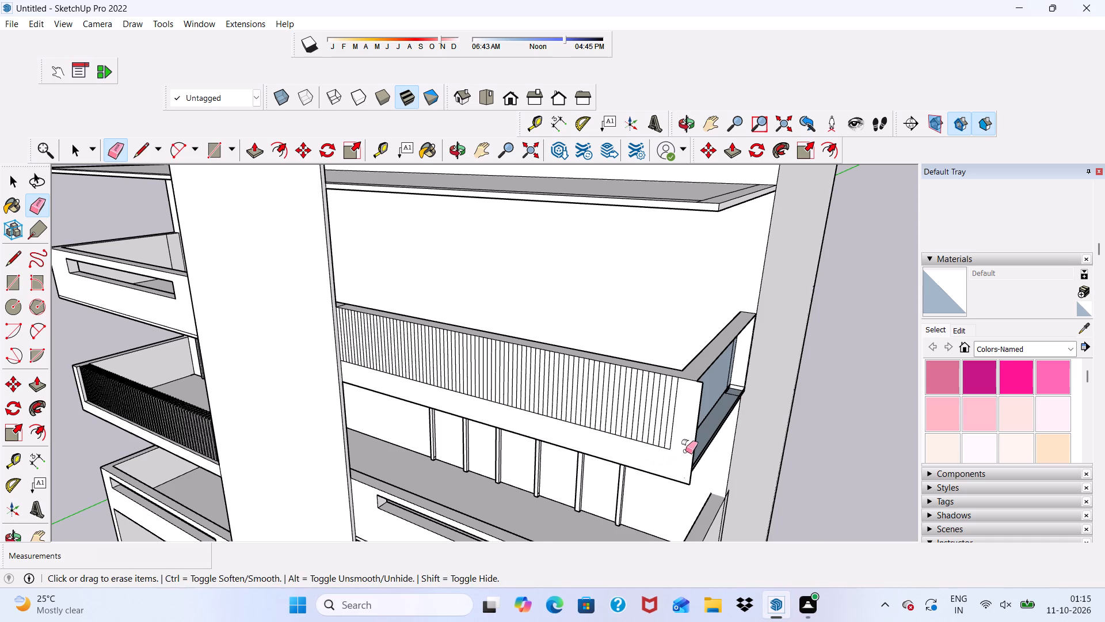
Undo the last few edits on the slatted balcony parapet, including the erased line stubs along its lower edge.
key(ctrl+z)
key(ctrl+z)
key(ctrl+z)
key(ctrl+z)
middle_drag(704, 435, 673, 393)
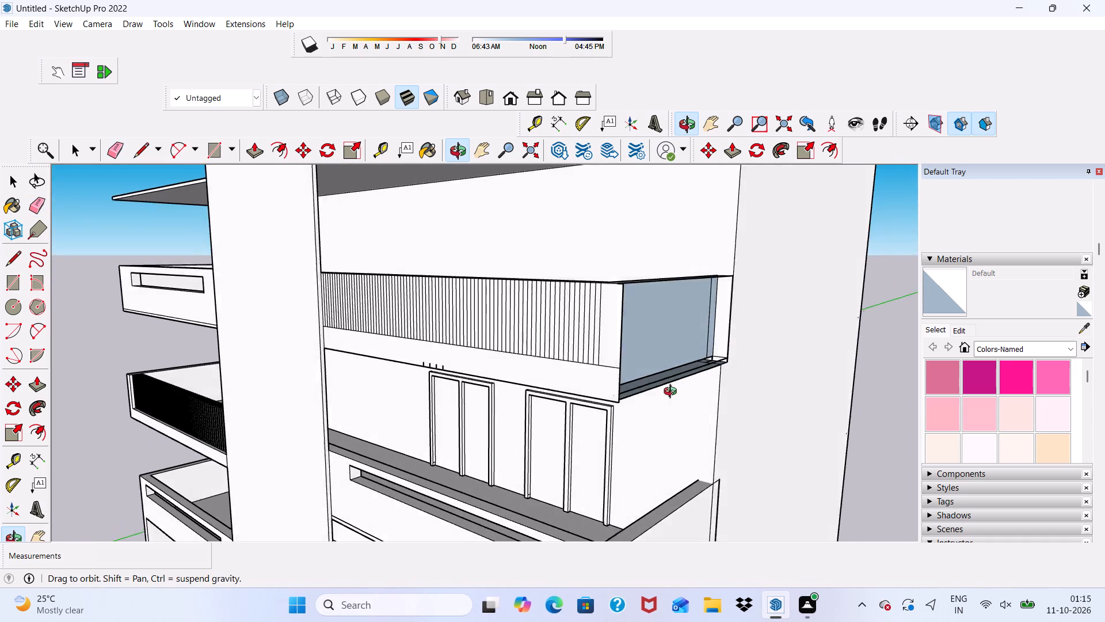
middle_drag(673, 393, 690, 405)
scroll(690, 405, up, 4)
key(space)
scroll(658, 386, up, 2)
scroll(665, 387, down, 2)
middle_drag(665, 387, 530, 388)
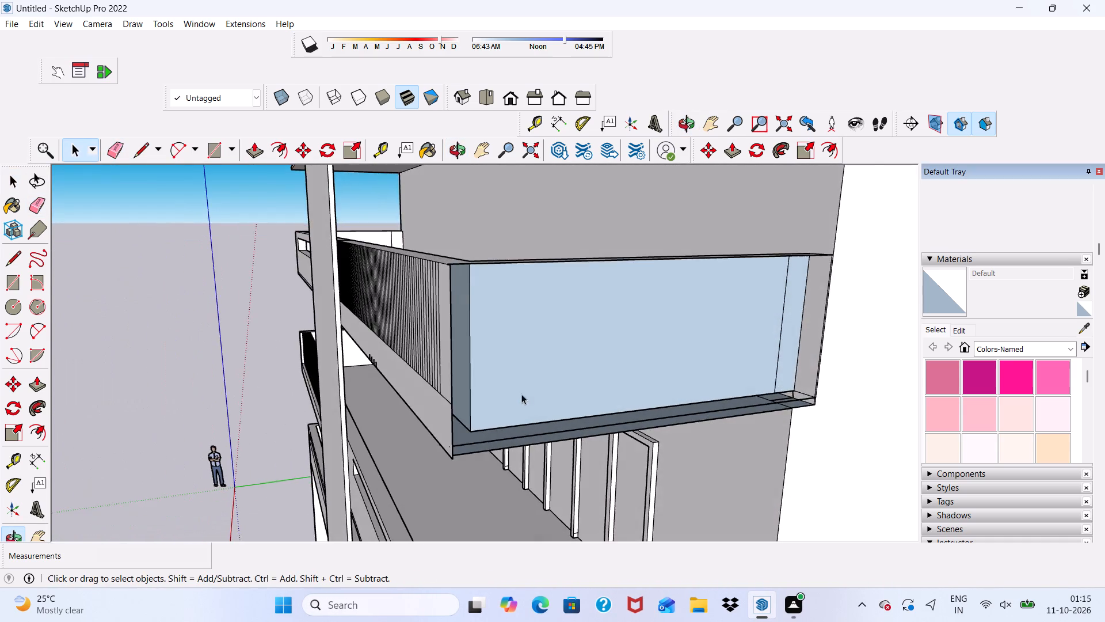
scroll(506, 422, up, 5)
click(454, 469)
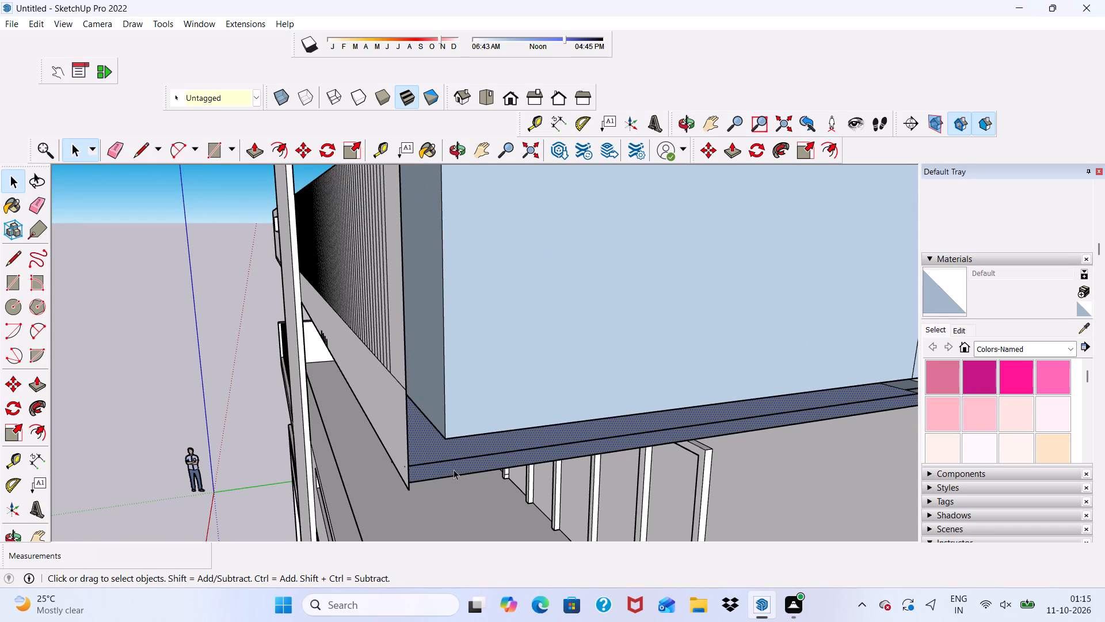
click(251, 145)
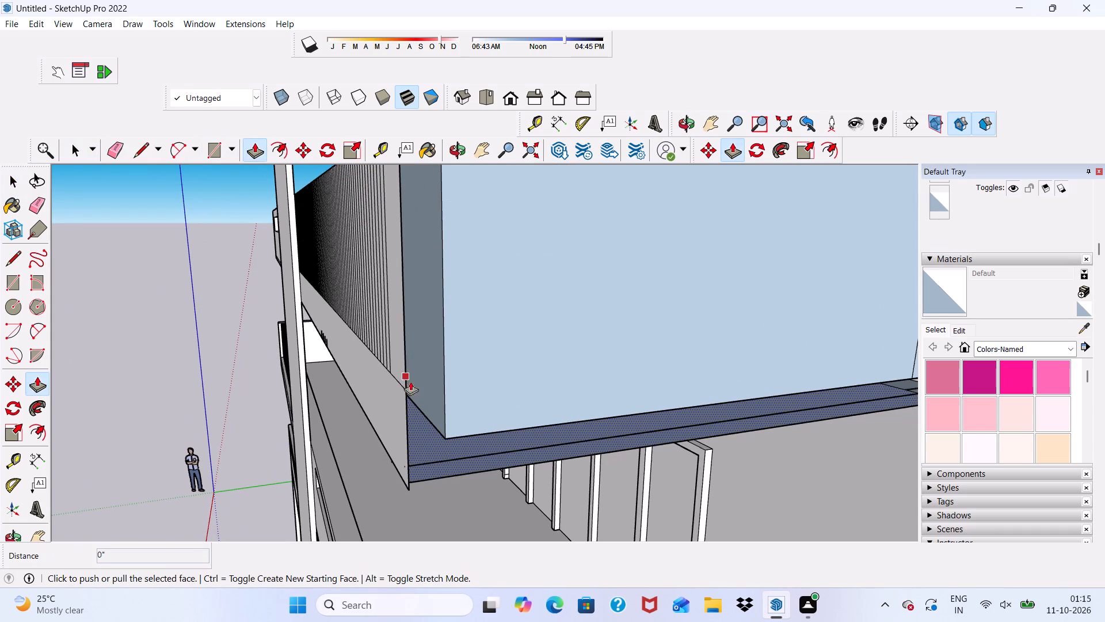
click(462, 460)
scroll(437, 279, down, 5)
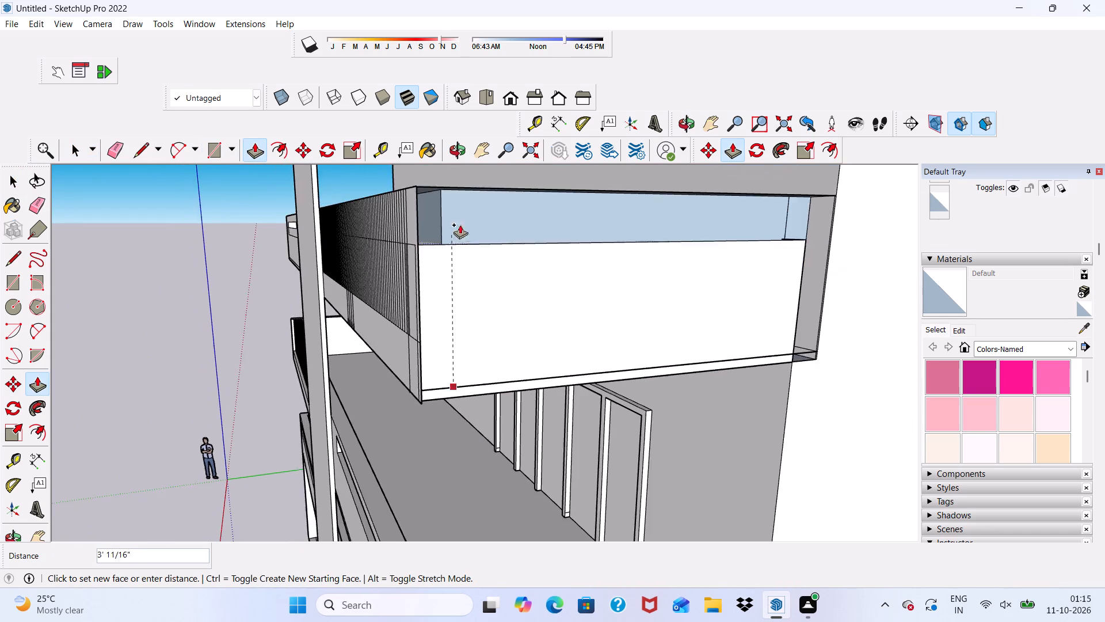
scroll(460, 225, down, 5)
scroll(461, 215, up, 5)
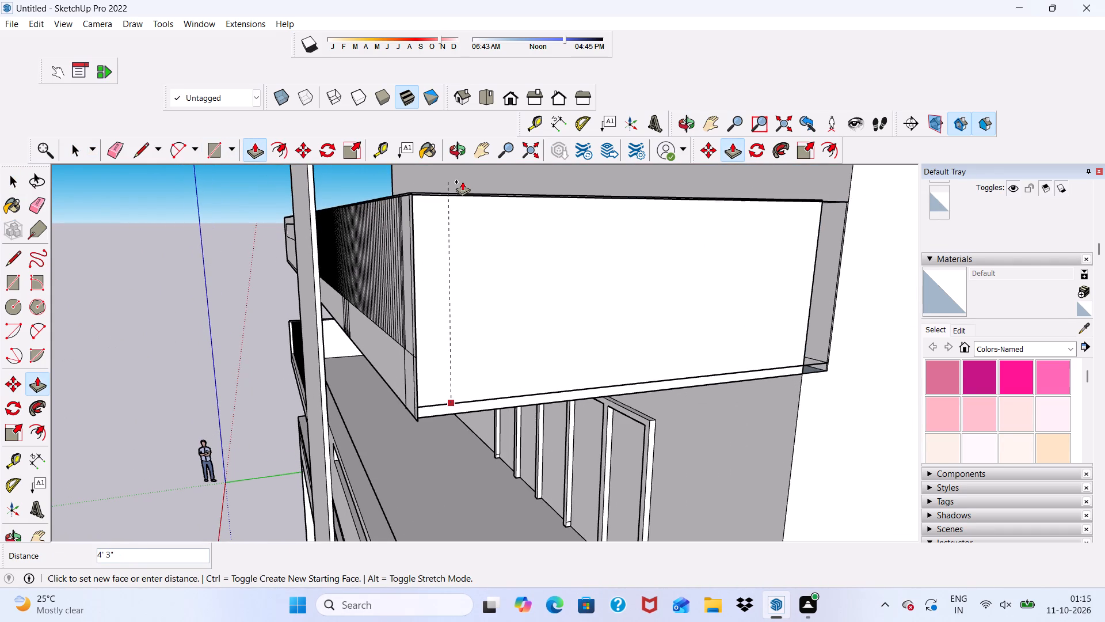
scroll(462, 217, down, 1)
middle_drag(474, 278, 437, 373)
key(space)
Push the large face inside the slatted balcony's open end 5' 2 1/2" into the balcony.
scroll(403, 403, up, 2)
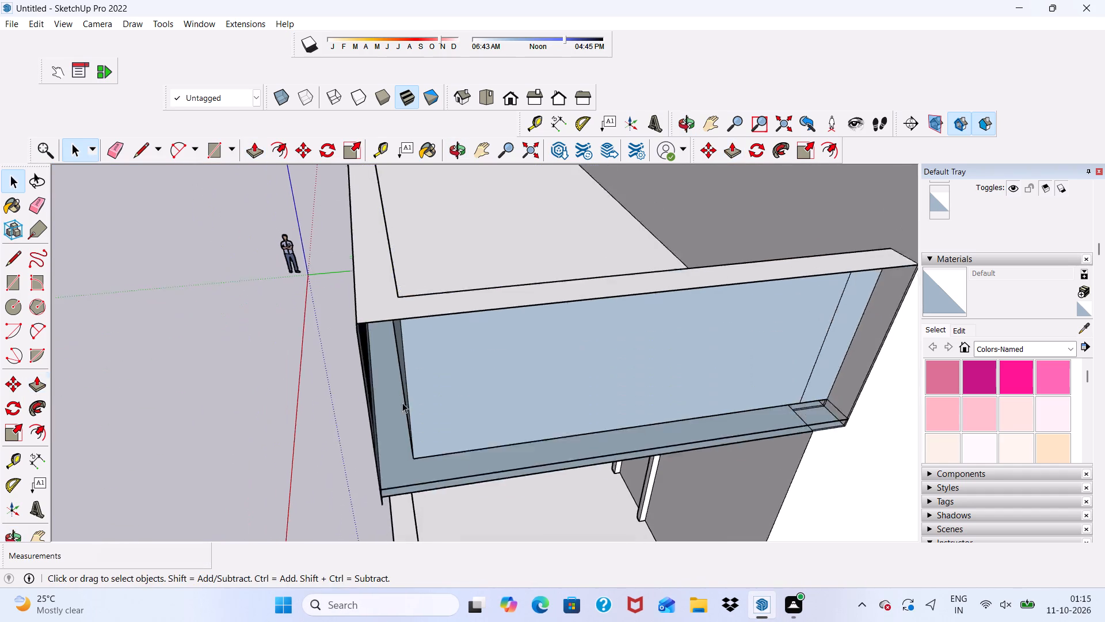
scroll(402, 403, up, 2)
scroll(410, 480, down, 1)
click(431, 507)
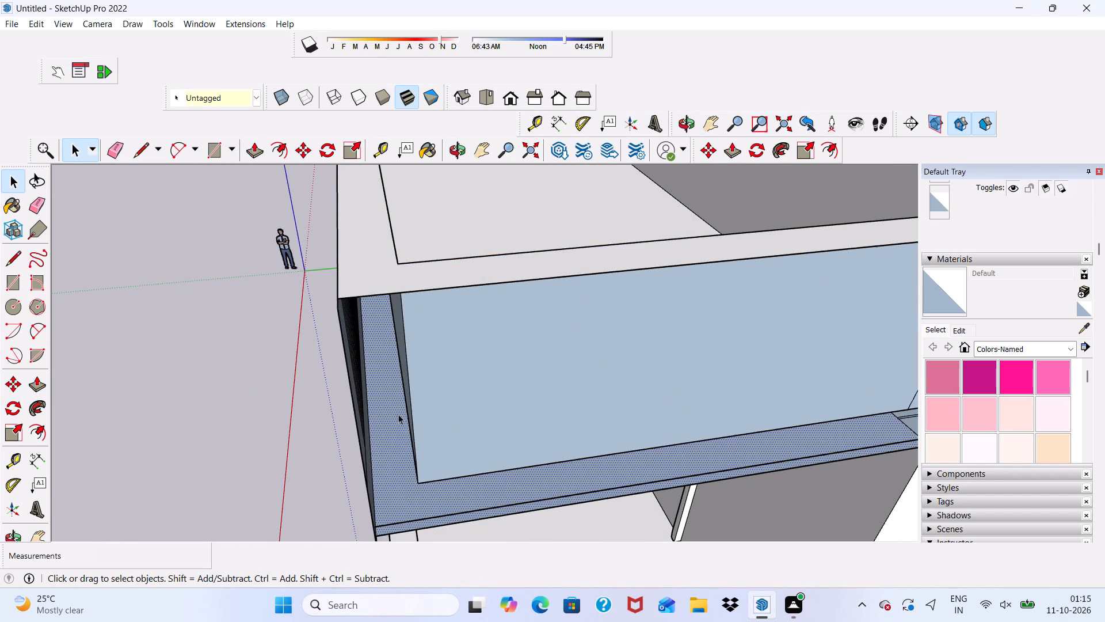
click(402, 401)
scroll(466, 450, up, 4)
click(465, 445)
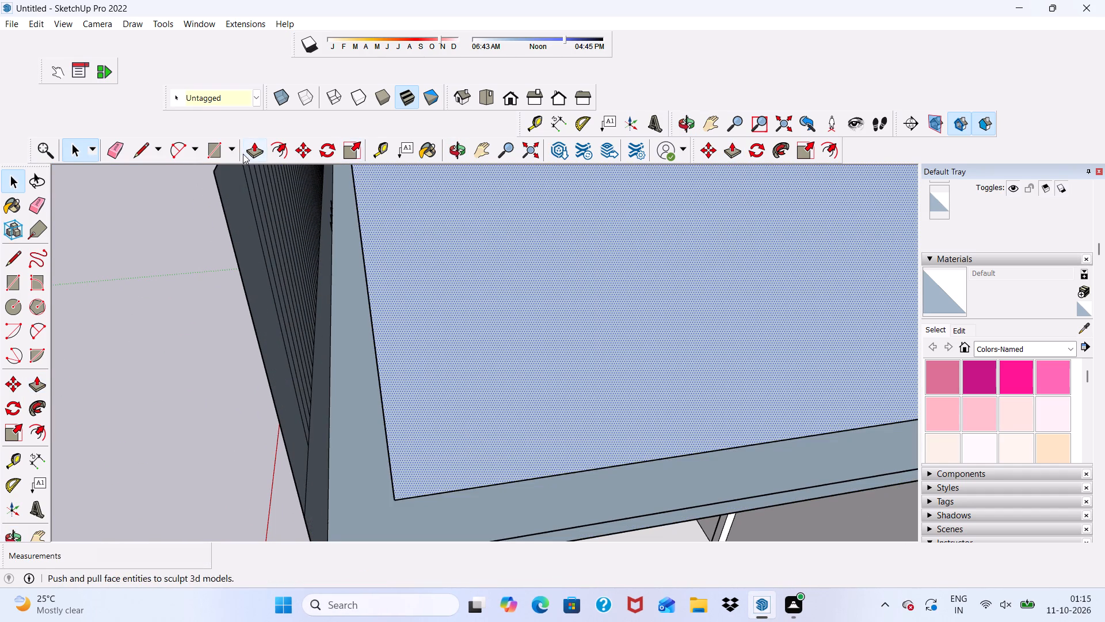
click(254, 151)
click(491, 342)
scroll(487, 410, down, 1)
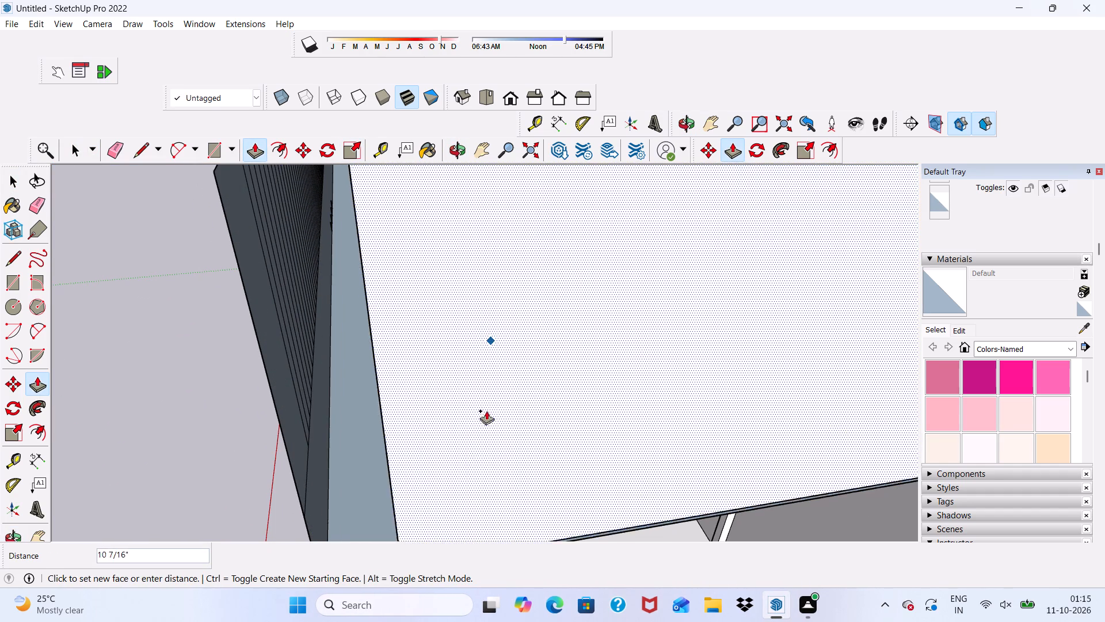
scroll(486, 411, down, 3)
scroll(385, 466, up, 1)
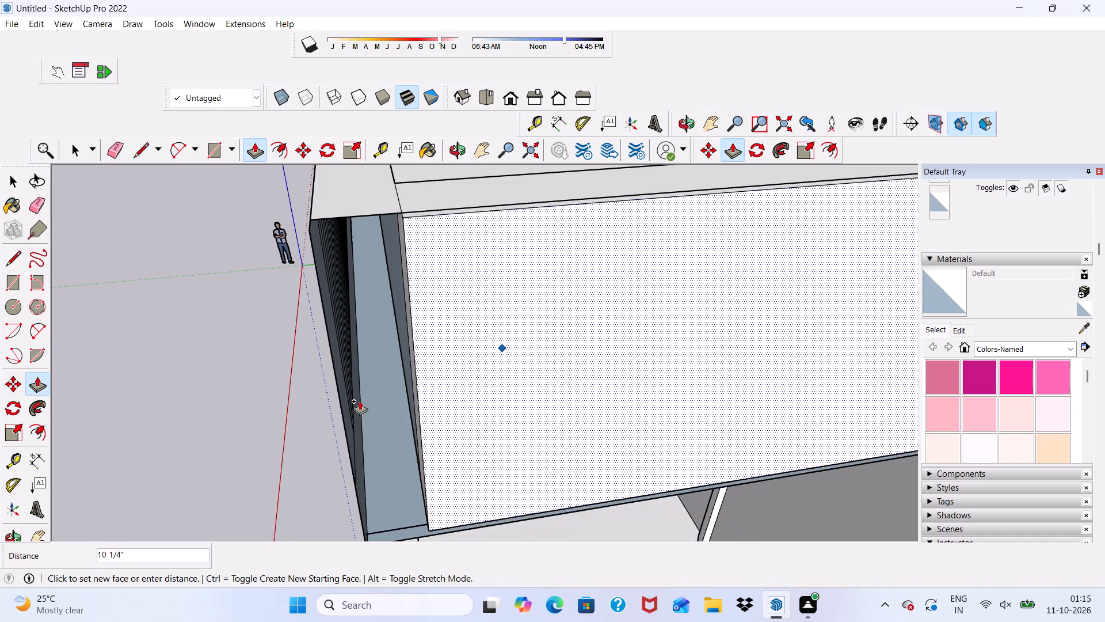
scroll(360, 401, down, 3)
scroll(425, 478, up, 3)
scroll(410, 473, down, 4)
middle_drag(394, 361, 299, 214)
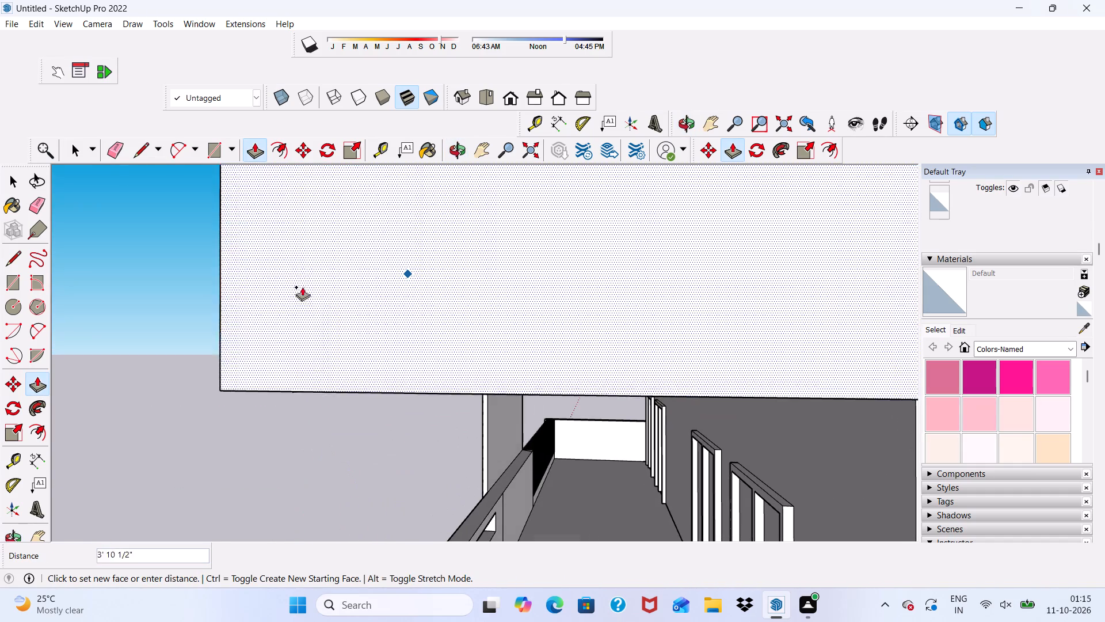
scroll(445, 392, up, 1)
scroll(404, 385, down, 1)
scroll(402, 387, up, 3)
scroll(397, 389, down, 4)
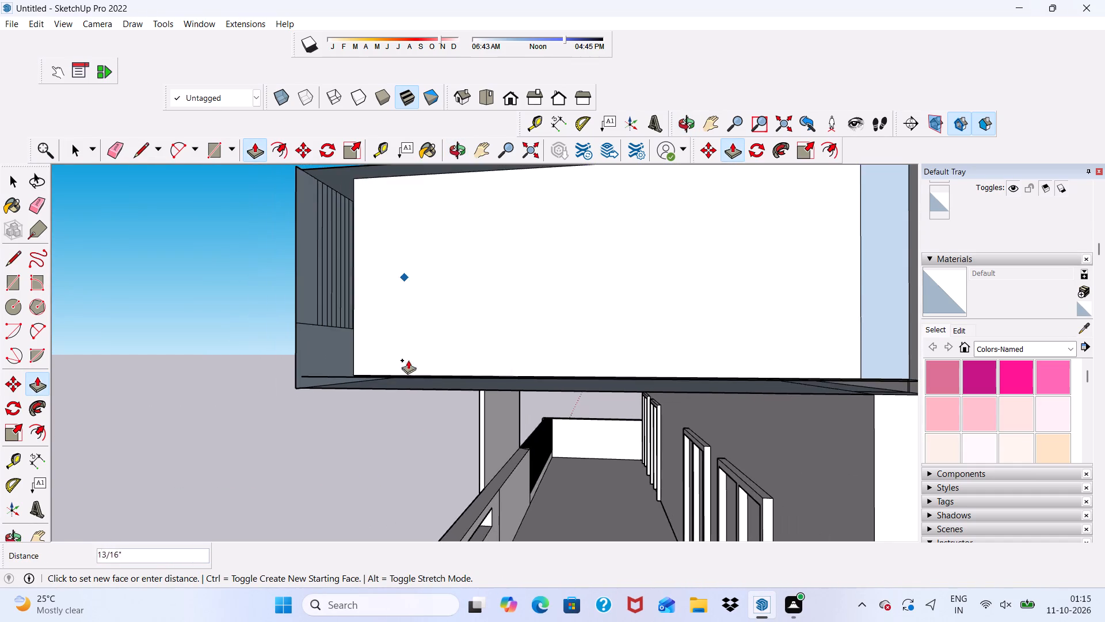
middle_drag(414, 345, 487, 279)
click(486, 309)
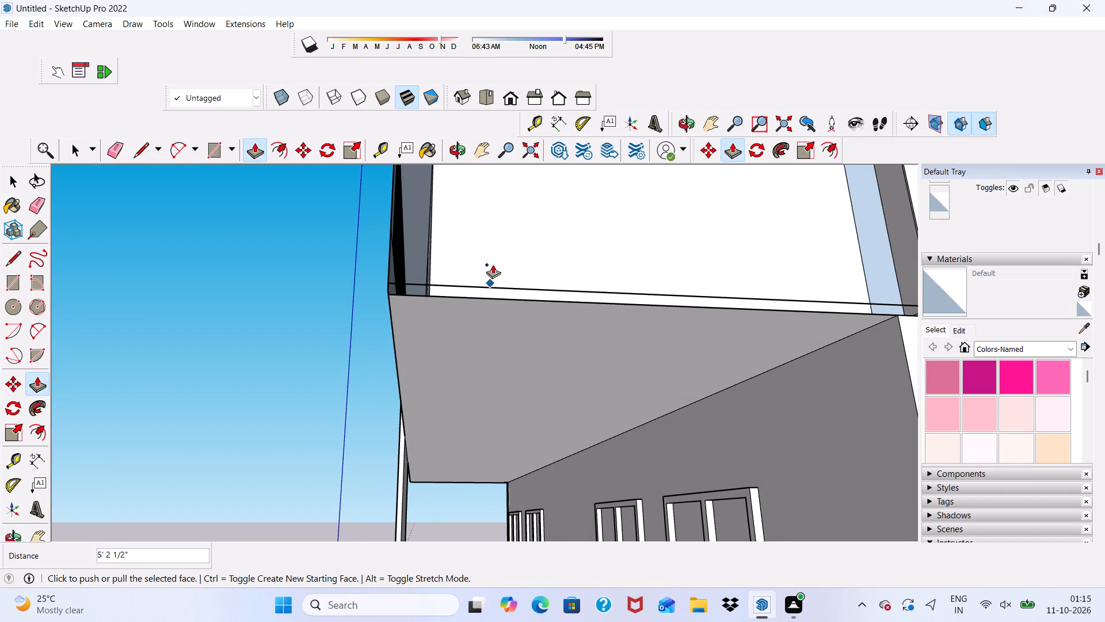
Extrude the inner side of the plain lower band across the balcony's open end to the building-wall side.
middle_drag(500, 250, 478, 363)
scroll(593, 431, up, 5)
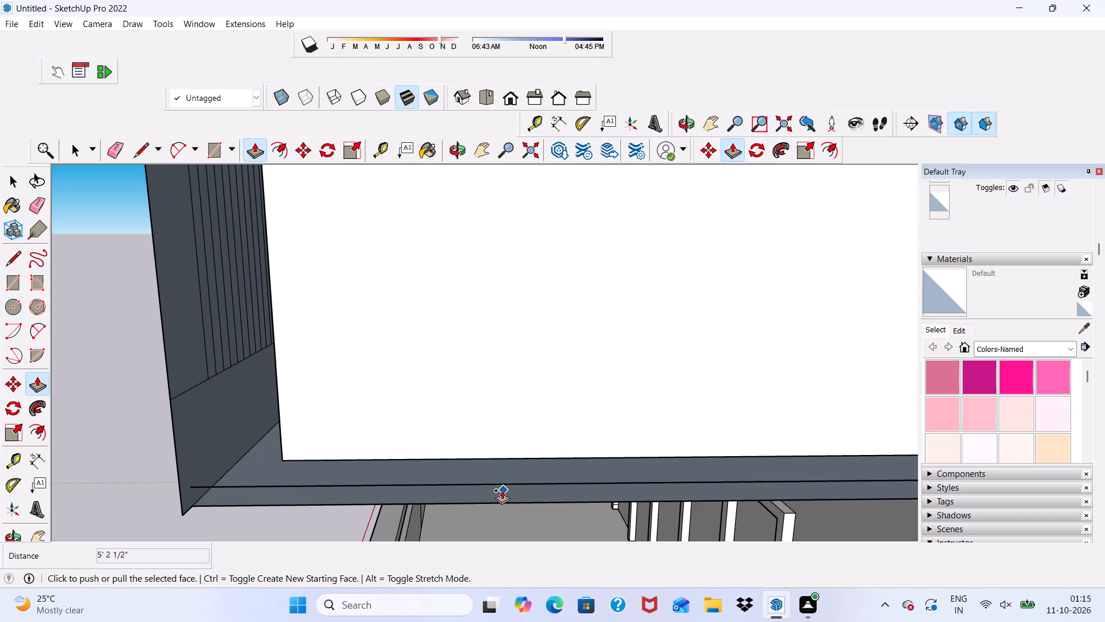
key(space)
click(492, 491)
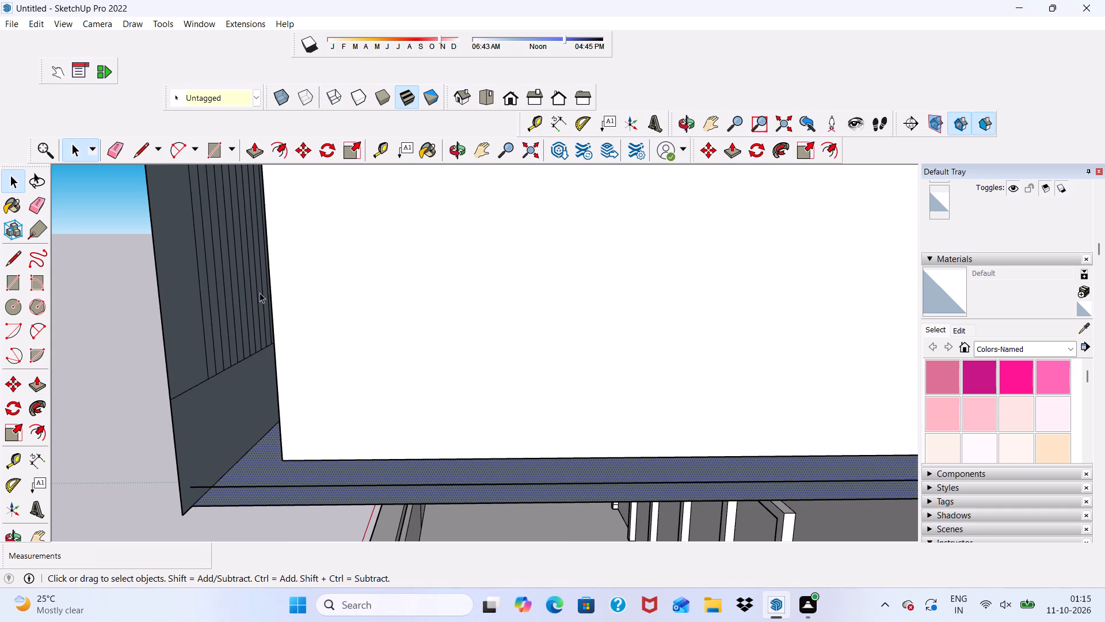
click(203, 401)
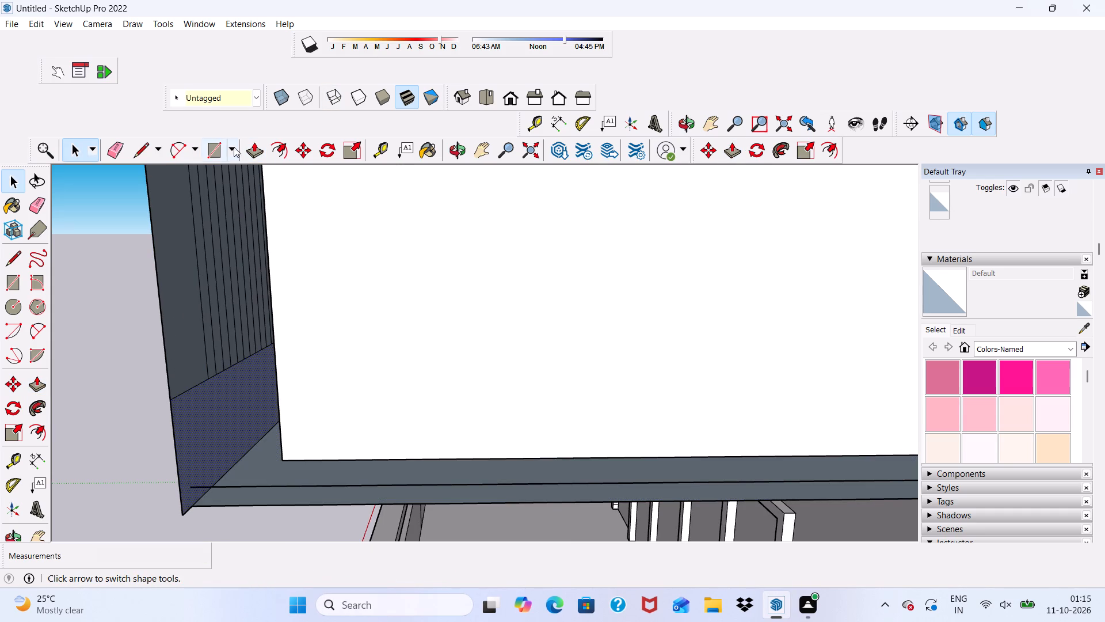
click(246, 147)
click(212, 403)
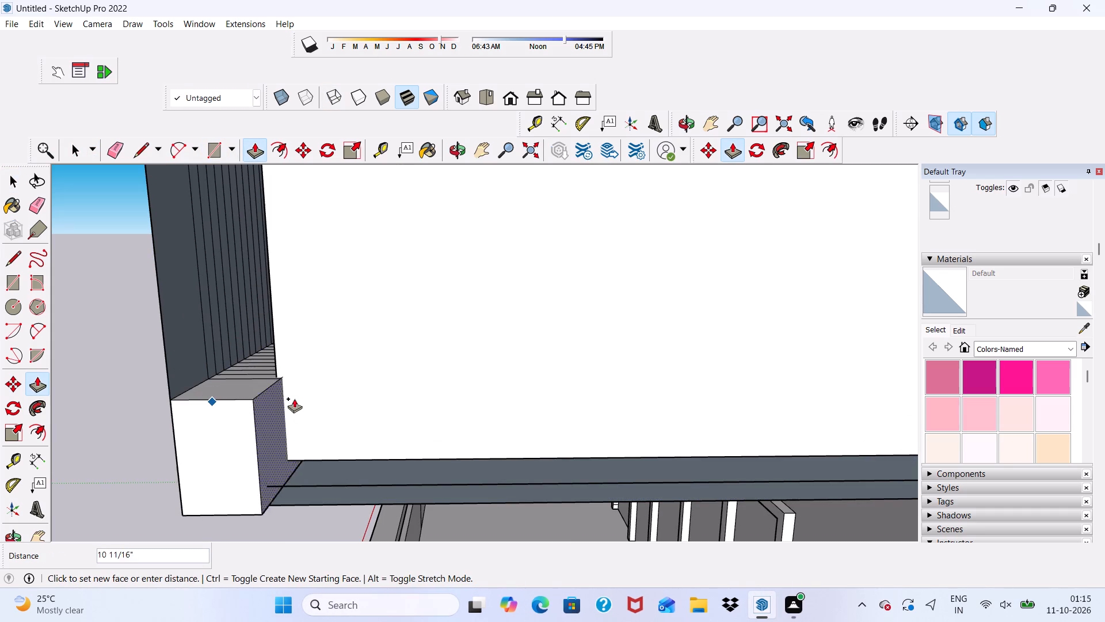
scroll(411, 336, down, 5)
scroll(329, 313, down, 5)
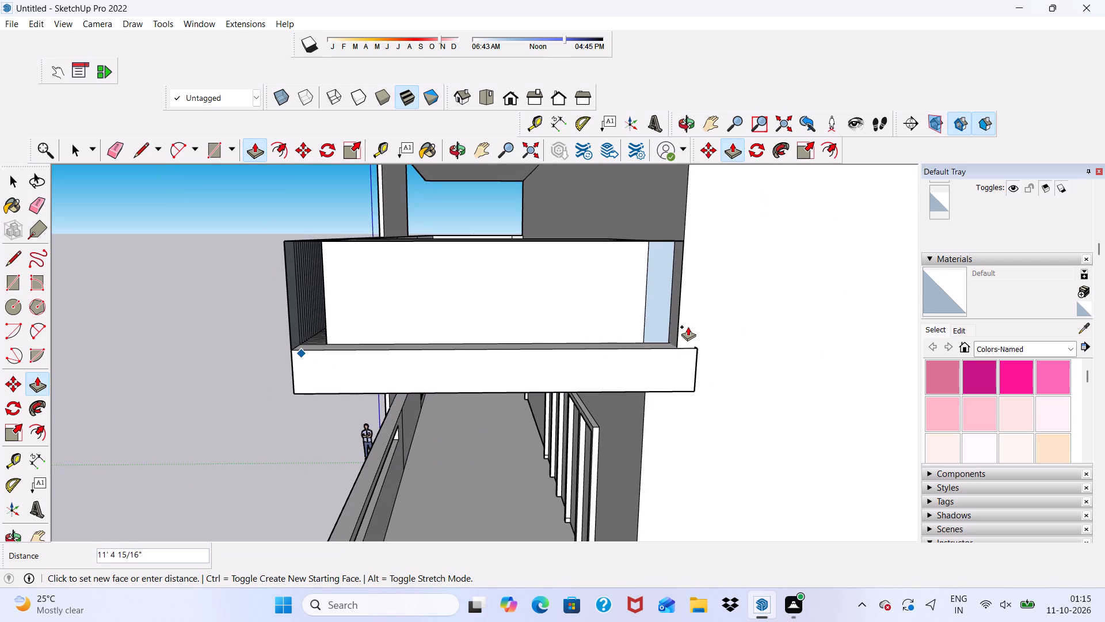
scroll(685, 327, up, 8)
click(672, 310)
Push/pull the wall-side inner face of the end opening by about 11 5/8".
scroll(611, 300, up, 1)
click(612, 296)
click(582, 396)
Extrude the wall-side face 10' 1 5/16" across the open end to meet the slatted front, closing the balcony's end.
scroll(528, 339, down, 2)
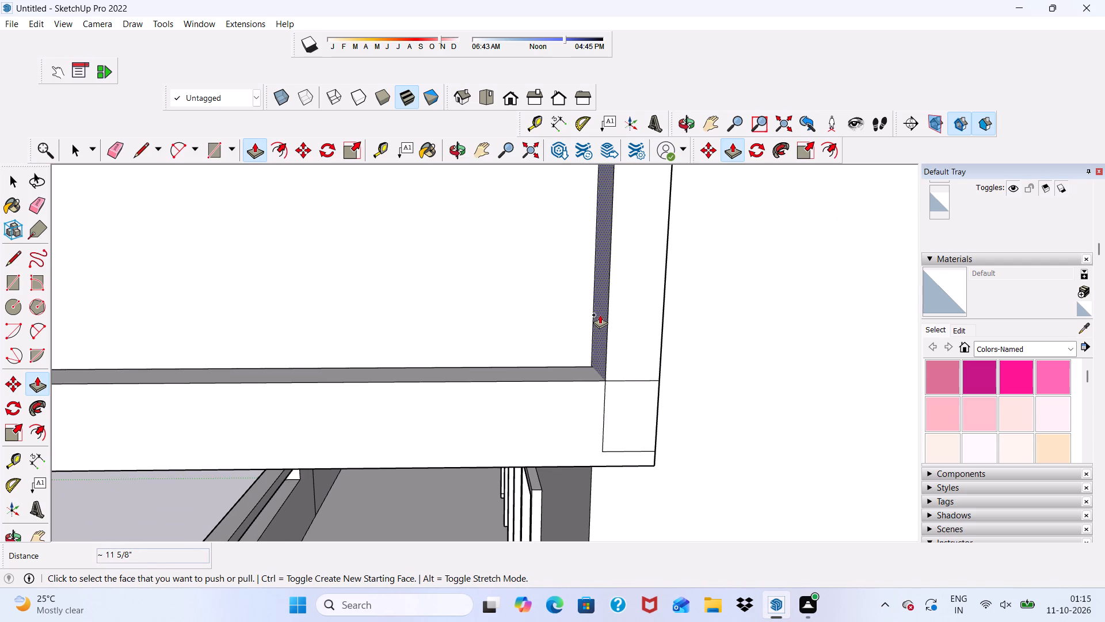
click(600, 308)
scroll(454, 327, down, 11)
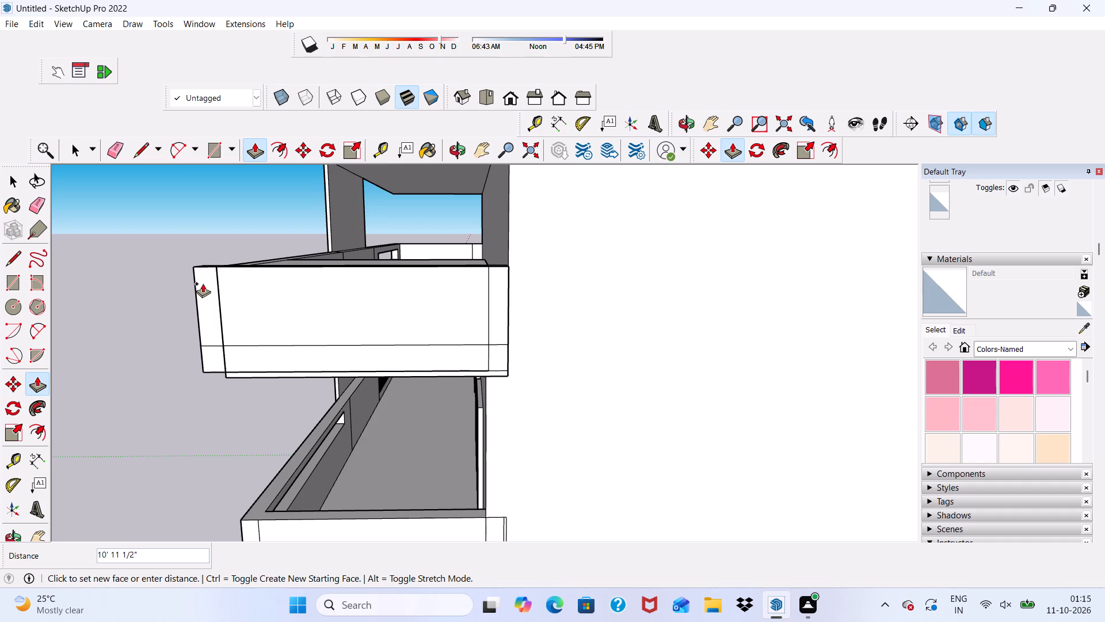
scroll(219, 285, up, 10)
middle_drag(227, 282, 436, 256)
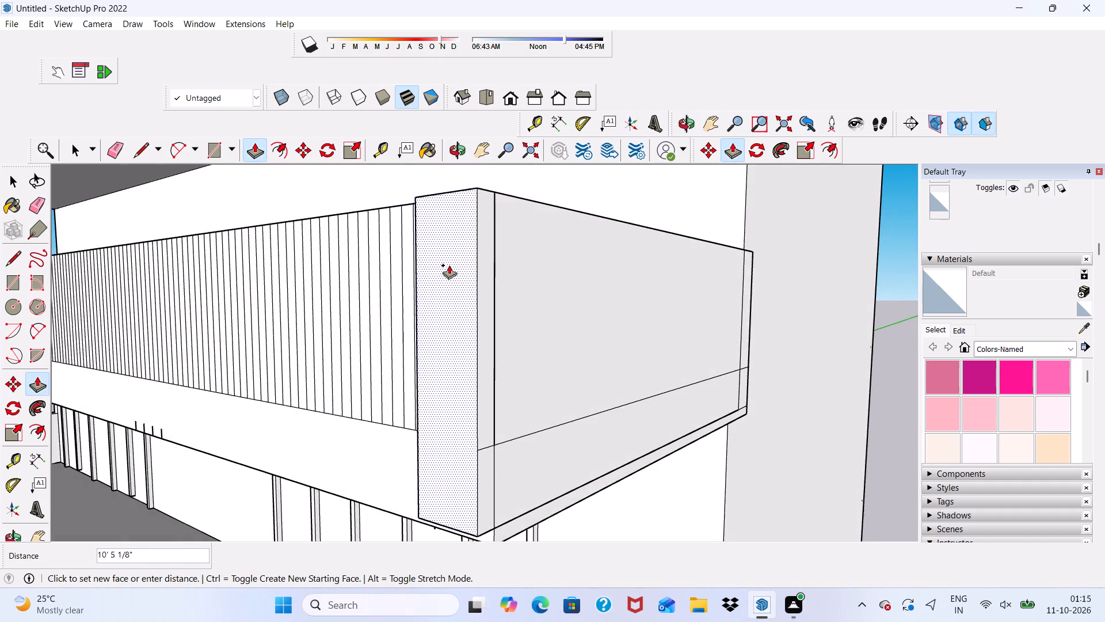
scroll(453, 279, up, 2)
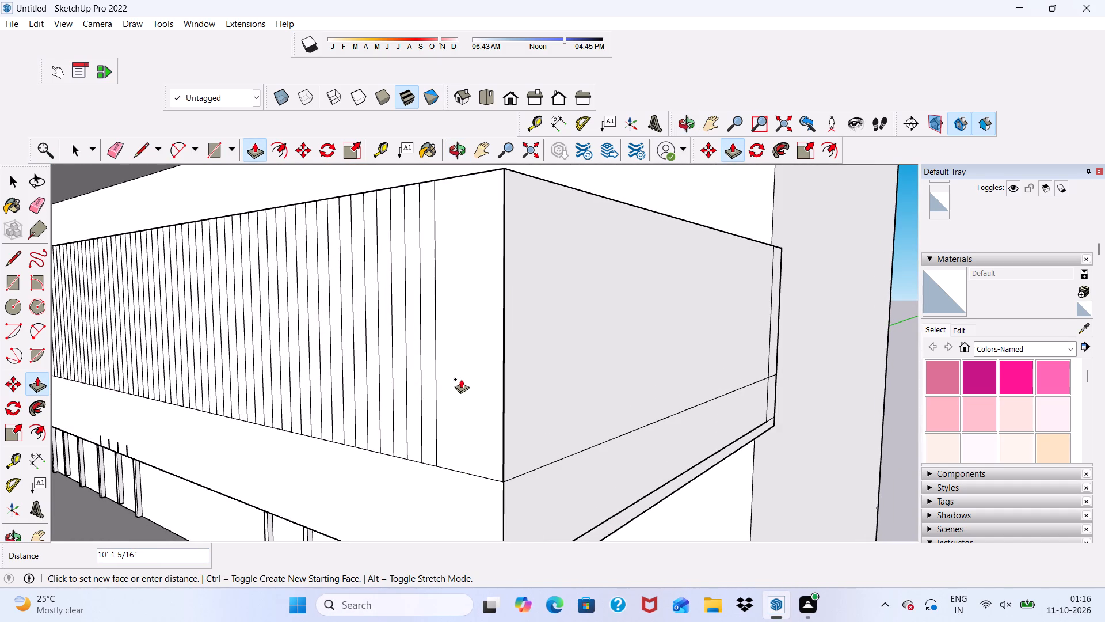
click(461, 380)
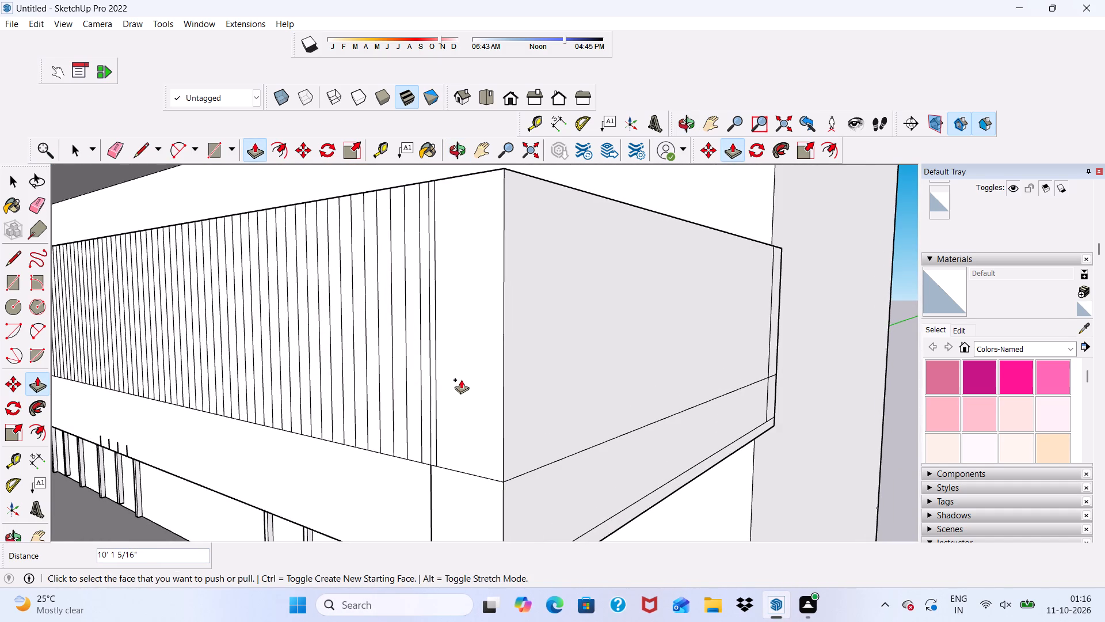
Erase the leftover seam lines on the plain band at the slatted front's corner and along the end face's lower edge.
key(space)
scroll(460, 363, down, 4)
click(115, 150)
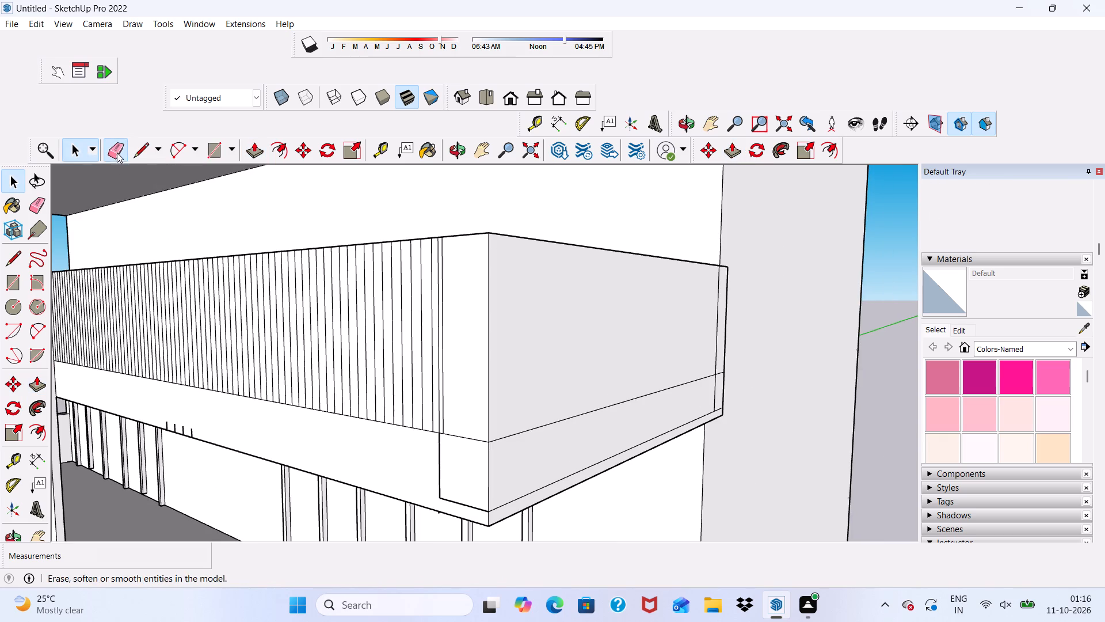
scroll(384, 555, up, 3)
drag(455, 448, 467, 467)
drag(477, 486, 482, 495)
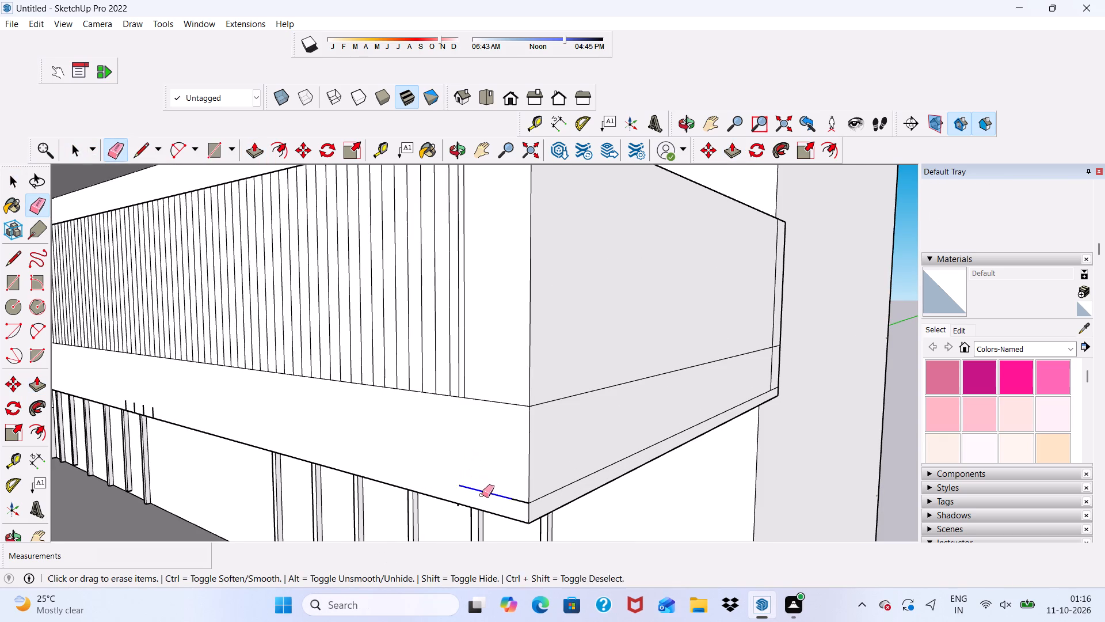
drag(482, 495, 485, 500)
click(558, 487)
scroll(517, 498, up, 3)
drag(516, 495, 516, 497)
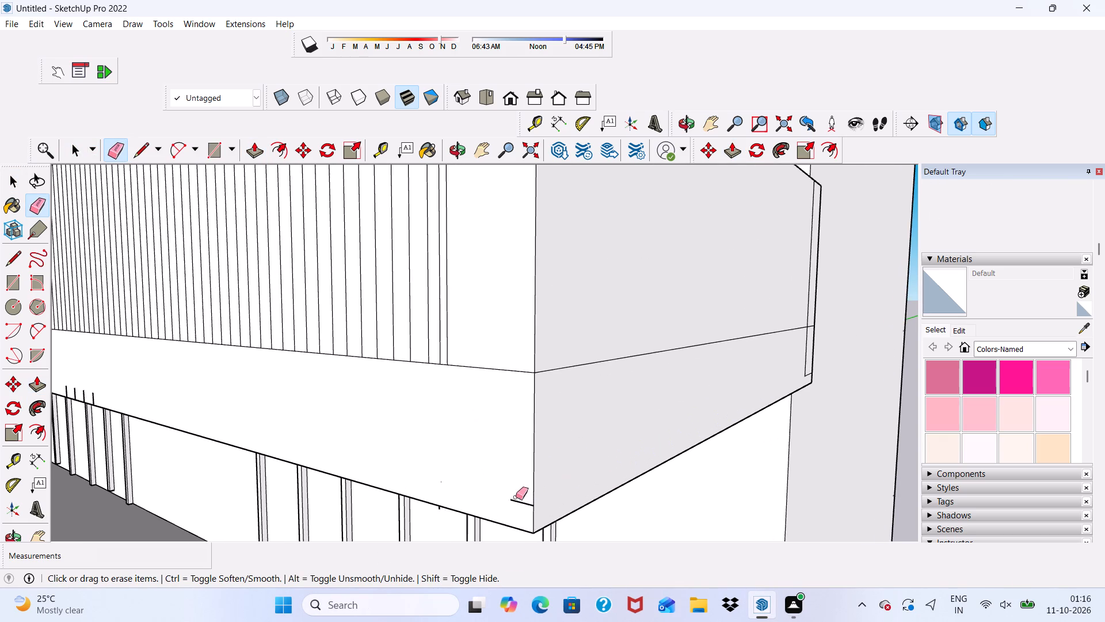
drag(516, 497, 517, 504)
Erase the remaining seam lines near the wall and the horizontal line across the balcony's closed end face.
scroll(810, 372, up, 2)
click(798, 349)
drag(809, 367, 810, 378)
click(806, 356)
drag(809, 289, 804, 299)
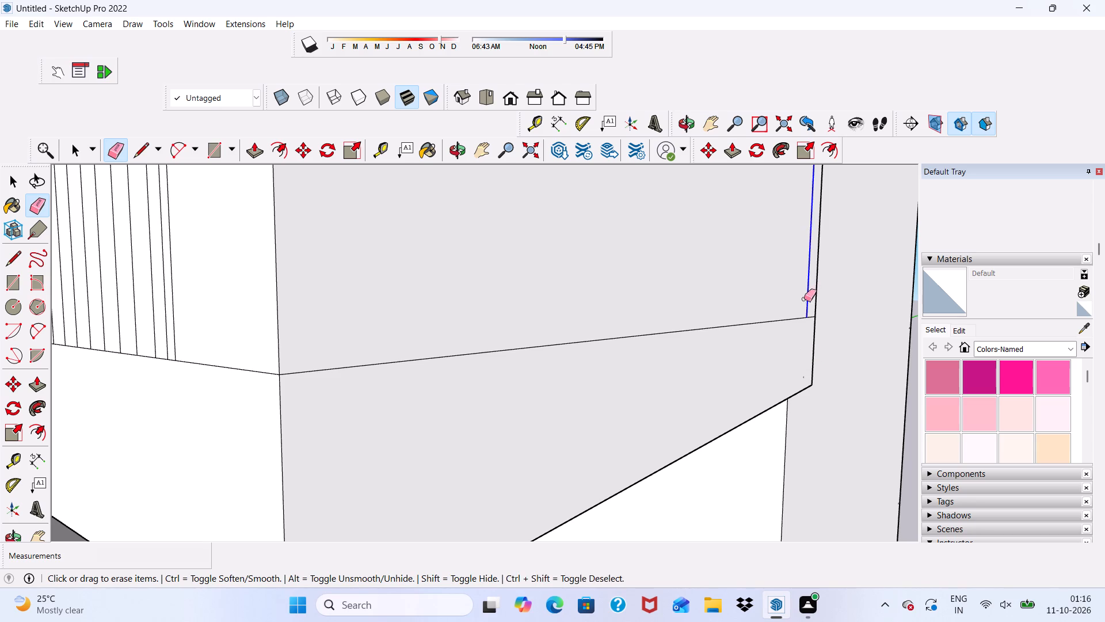
drag(804, 299, 800, 309)
drag(739, 328, 723, 338)
drag(625, 327, 612, 361)
scroll(386, 348, down, 15)
key(space)
Push the inner face of the block filling the balcony's end 5' 2 1/2" back toward the outer end.
middle_drag(555, 351, 308, 476)
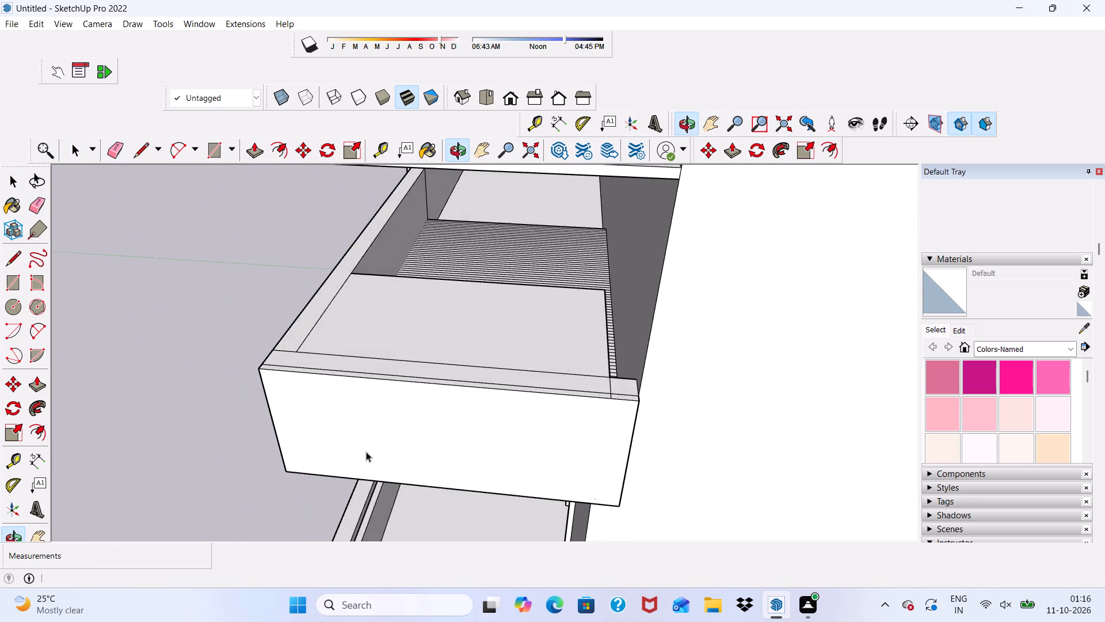
scroll(407, 359, up, 4)
scroll(403, 344, down, 1)
middle_drag(403, 344, 864, 395)
scroll(830, 381, down, 1)
scroll(480, 355, up, 5)
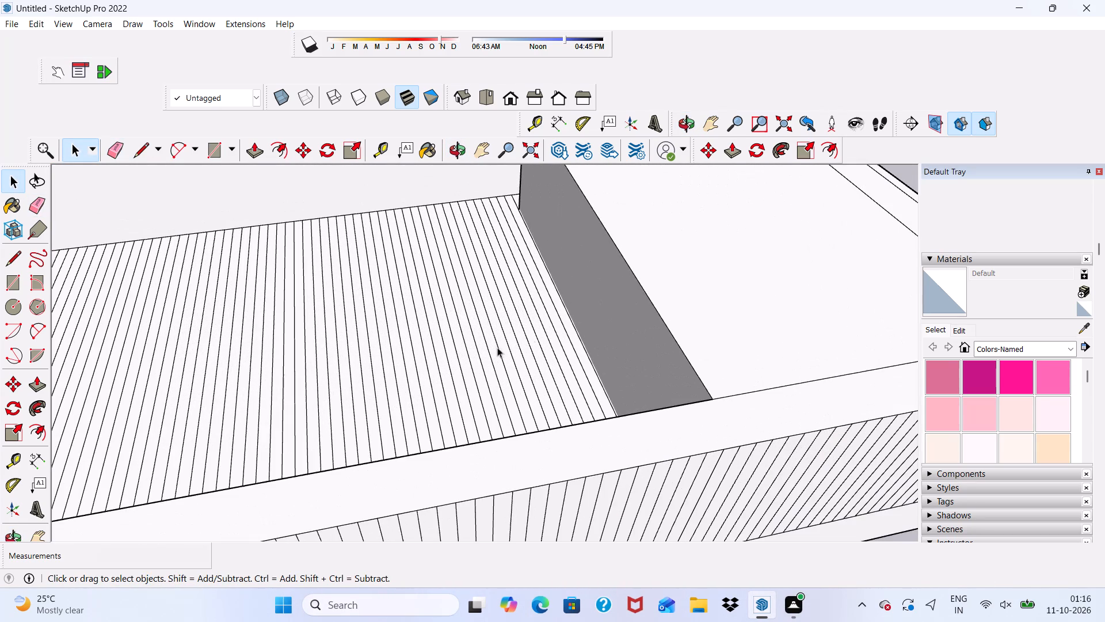
click(596, 299)
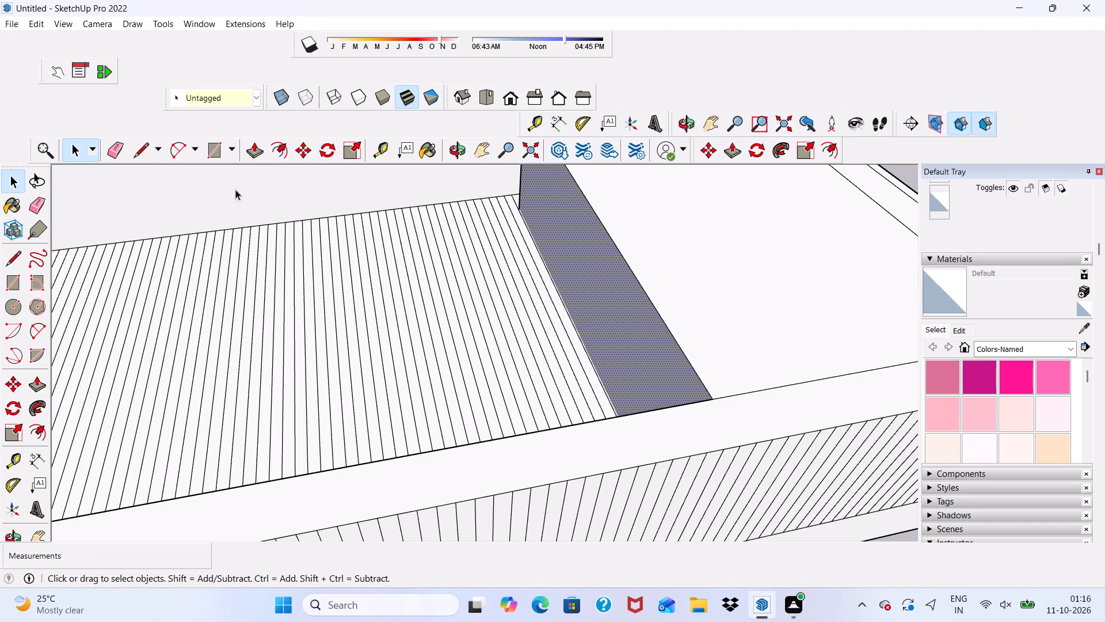
click(253, 157)
drag(614, 281, 789, 247)
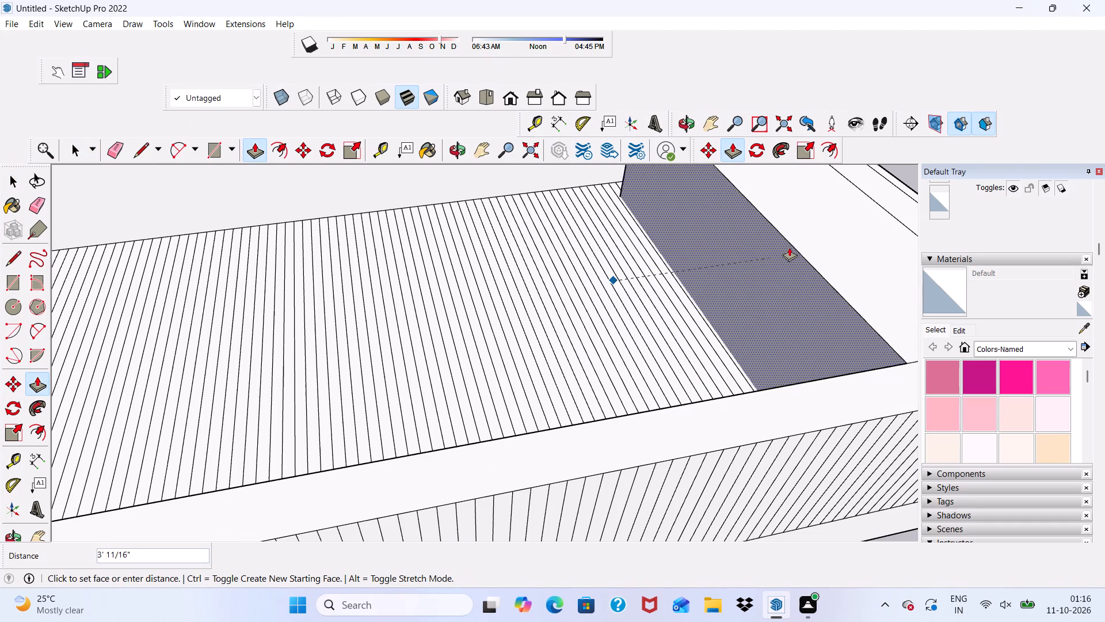
drag(789, 247, 896, 196)
scroll(652, 254, down, 5)
scroll(736, 208, up, 2)
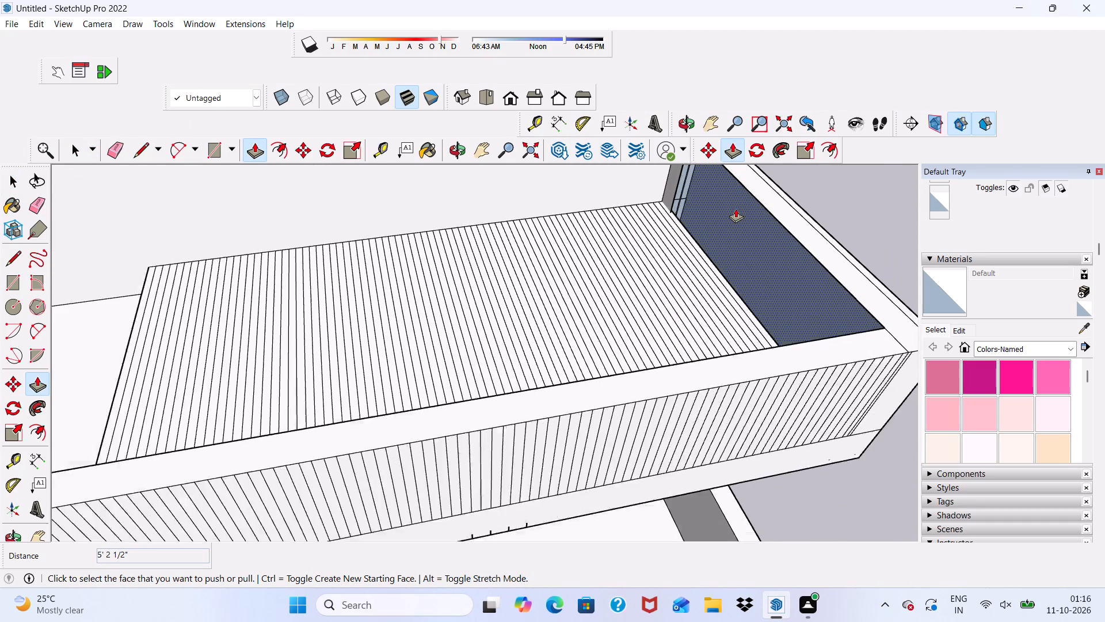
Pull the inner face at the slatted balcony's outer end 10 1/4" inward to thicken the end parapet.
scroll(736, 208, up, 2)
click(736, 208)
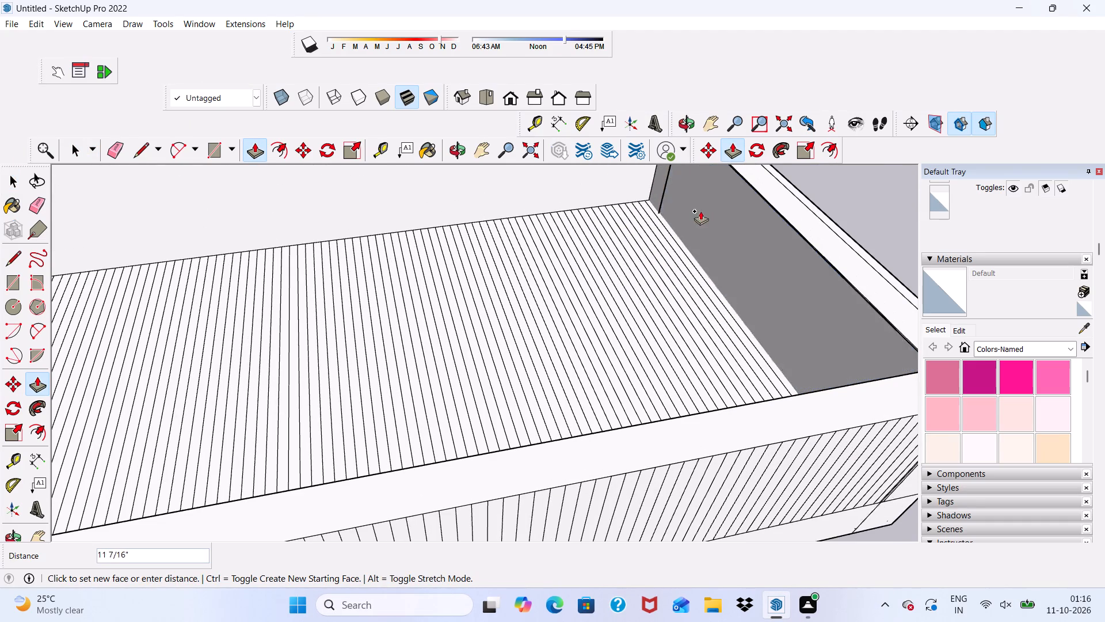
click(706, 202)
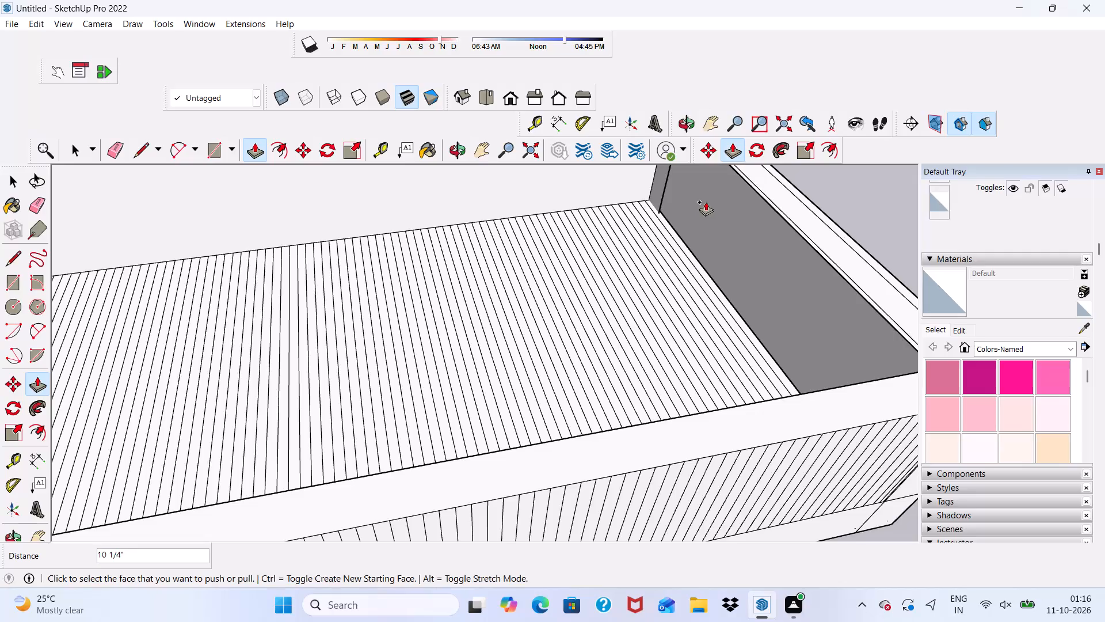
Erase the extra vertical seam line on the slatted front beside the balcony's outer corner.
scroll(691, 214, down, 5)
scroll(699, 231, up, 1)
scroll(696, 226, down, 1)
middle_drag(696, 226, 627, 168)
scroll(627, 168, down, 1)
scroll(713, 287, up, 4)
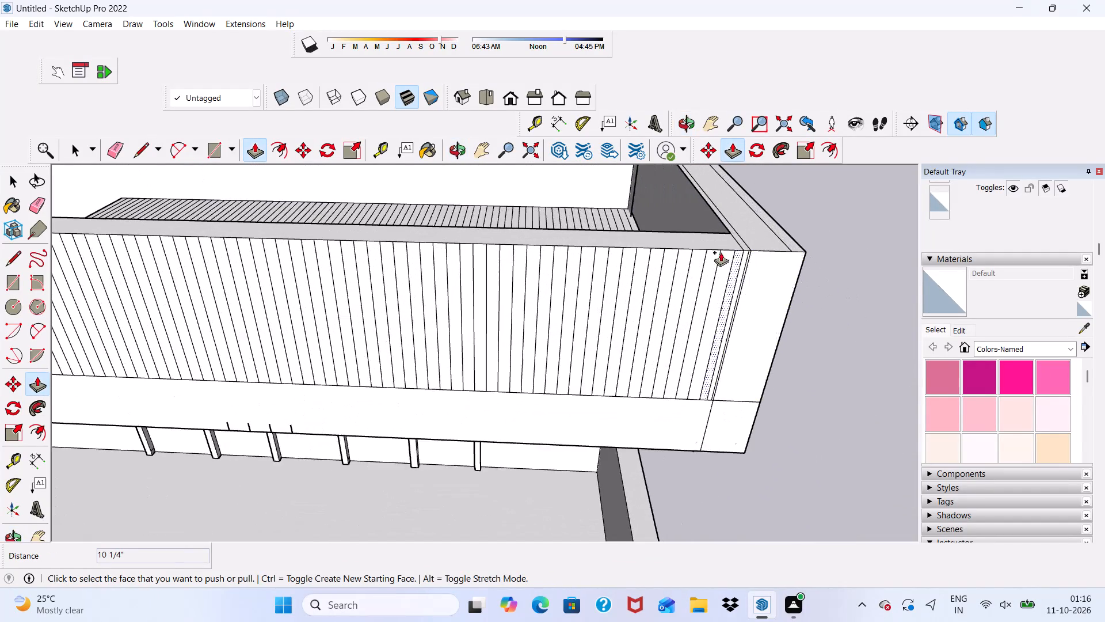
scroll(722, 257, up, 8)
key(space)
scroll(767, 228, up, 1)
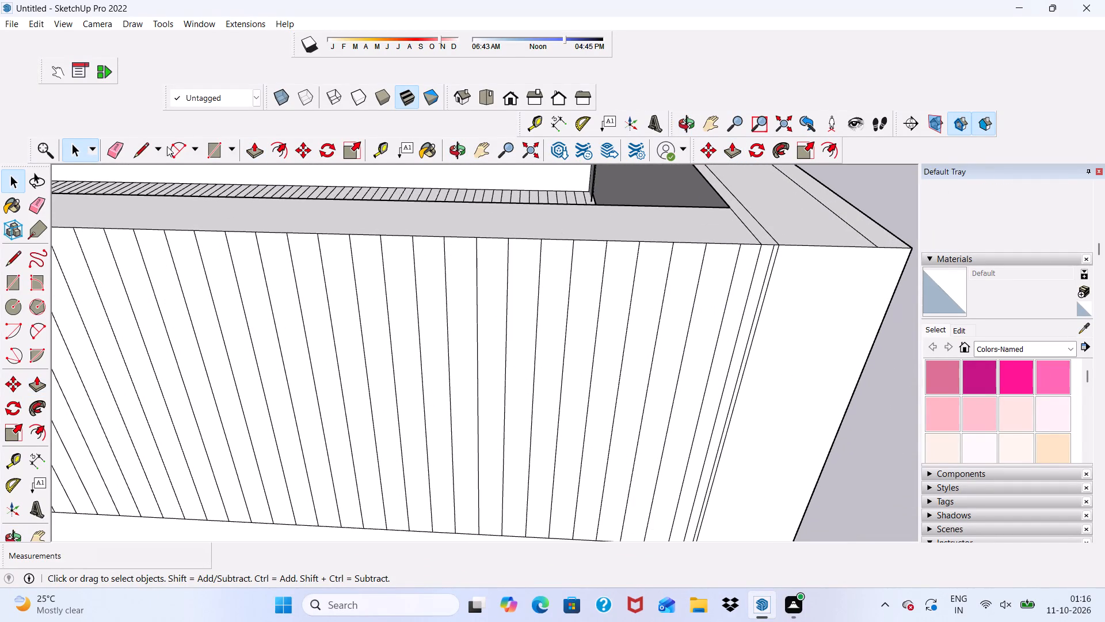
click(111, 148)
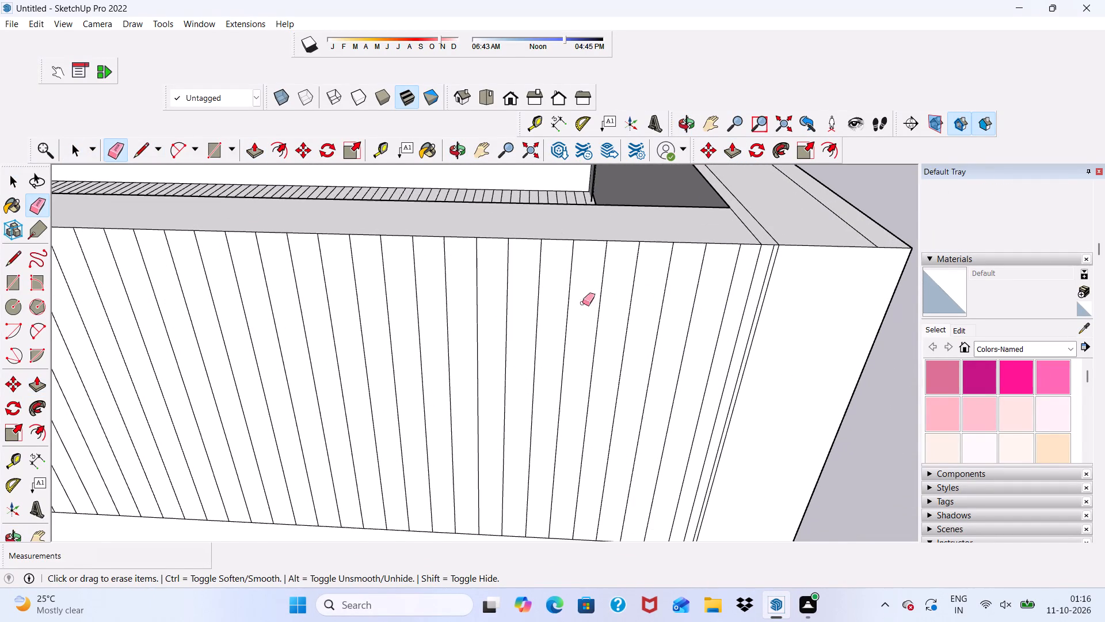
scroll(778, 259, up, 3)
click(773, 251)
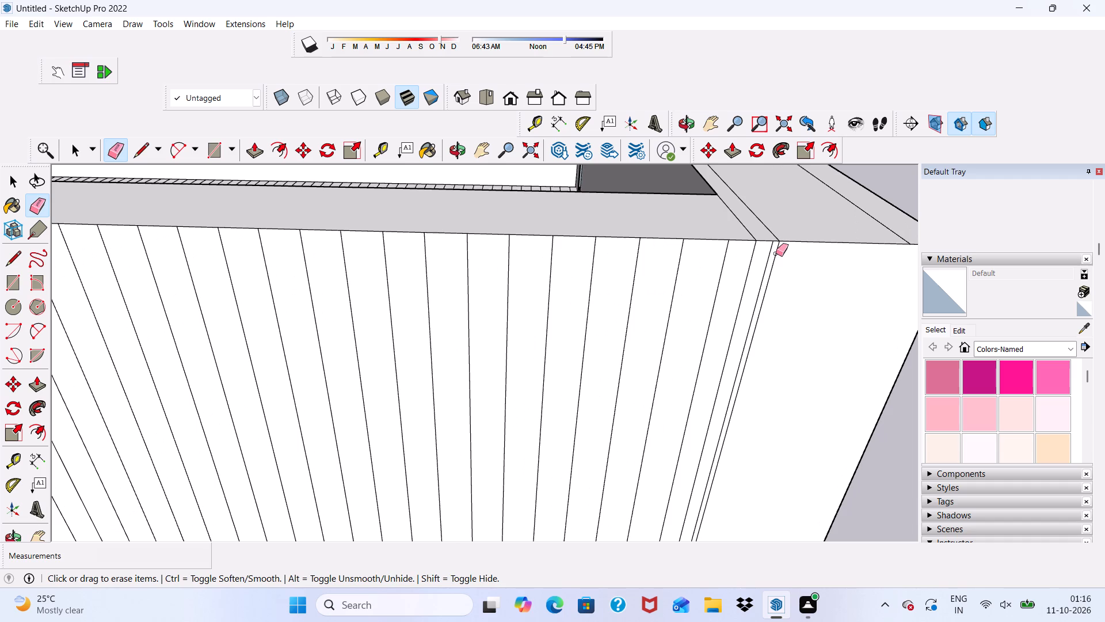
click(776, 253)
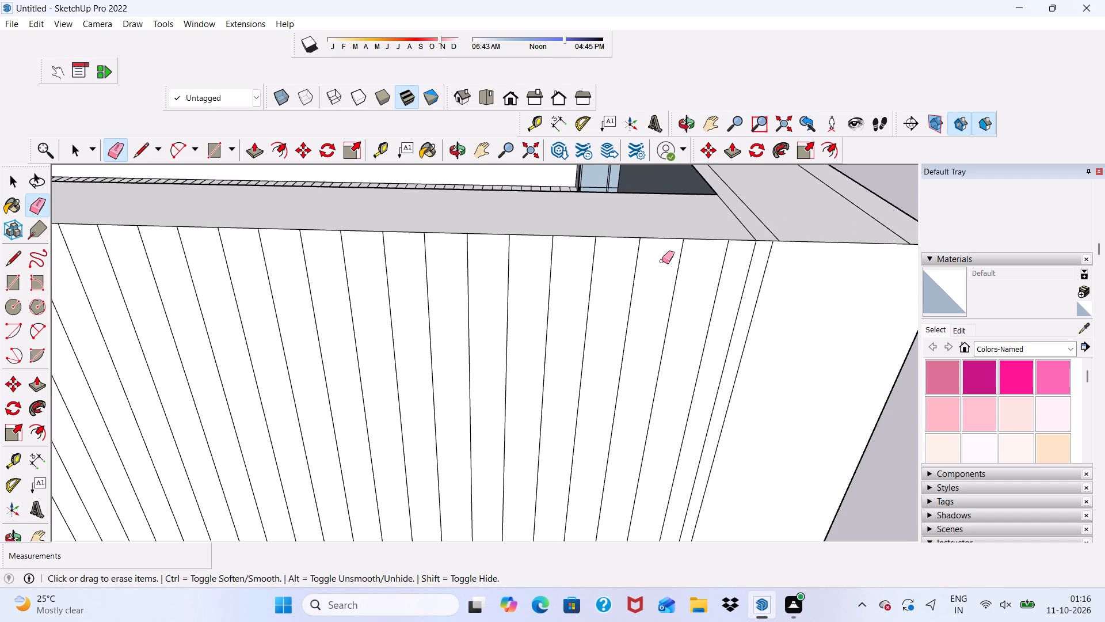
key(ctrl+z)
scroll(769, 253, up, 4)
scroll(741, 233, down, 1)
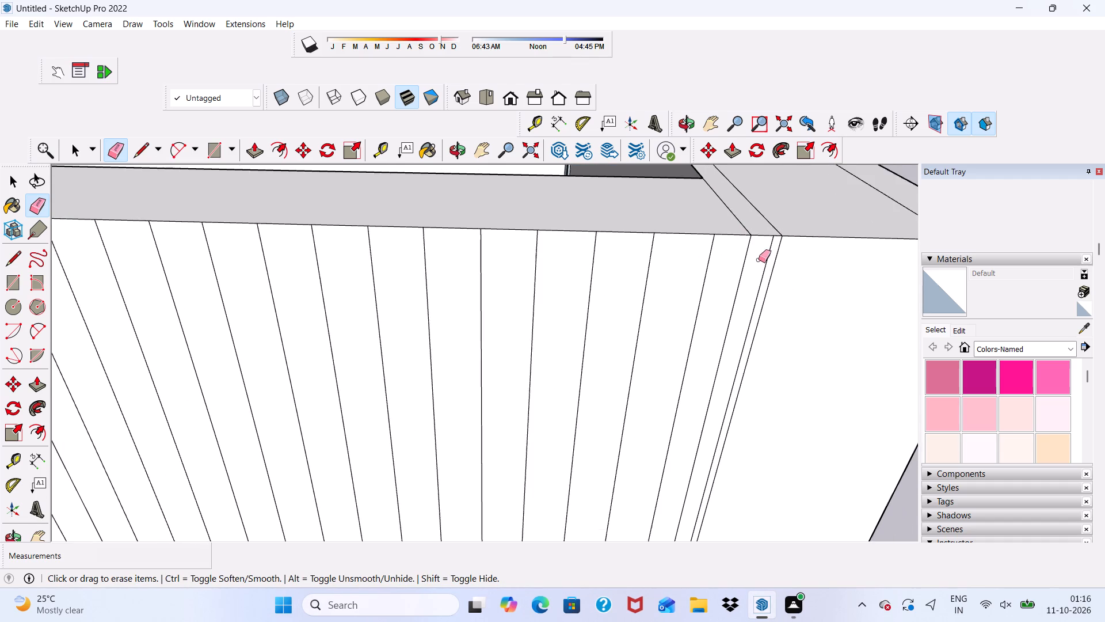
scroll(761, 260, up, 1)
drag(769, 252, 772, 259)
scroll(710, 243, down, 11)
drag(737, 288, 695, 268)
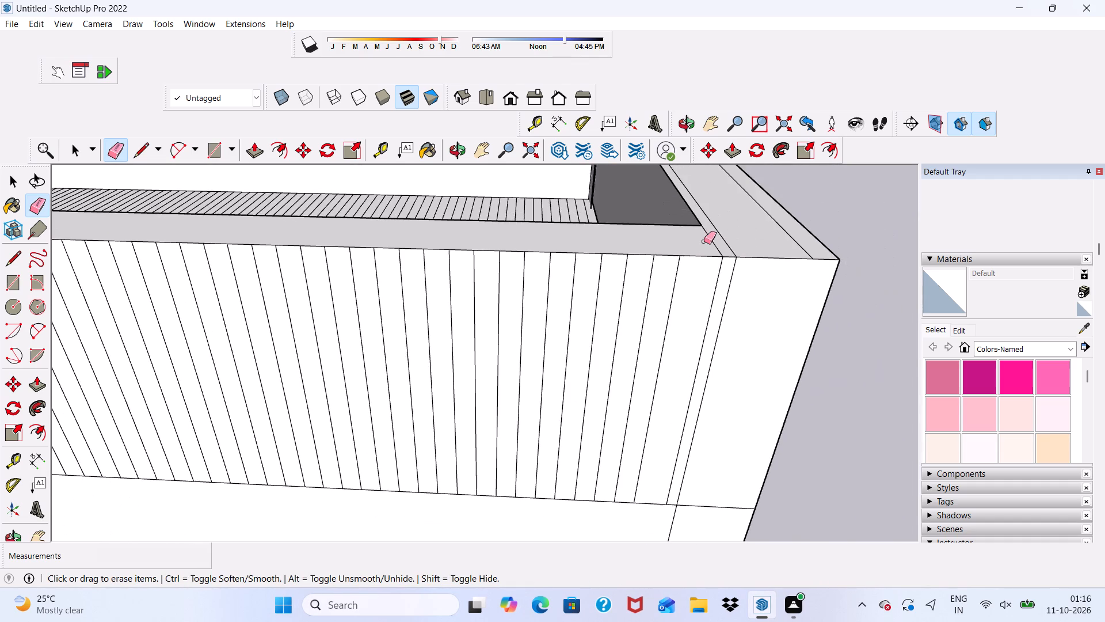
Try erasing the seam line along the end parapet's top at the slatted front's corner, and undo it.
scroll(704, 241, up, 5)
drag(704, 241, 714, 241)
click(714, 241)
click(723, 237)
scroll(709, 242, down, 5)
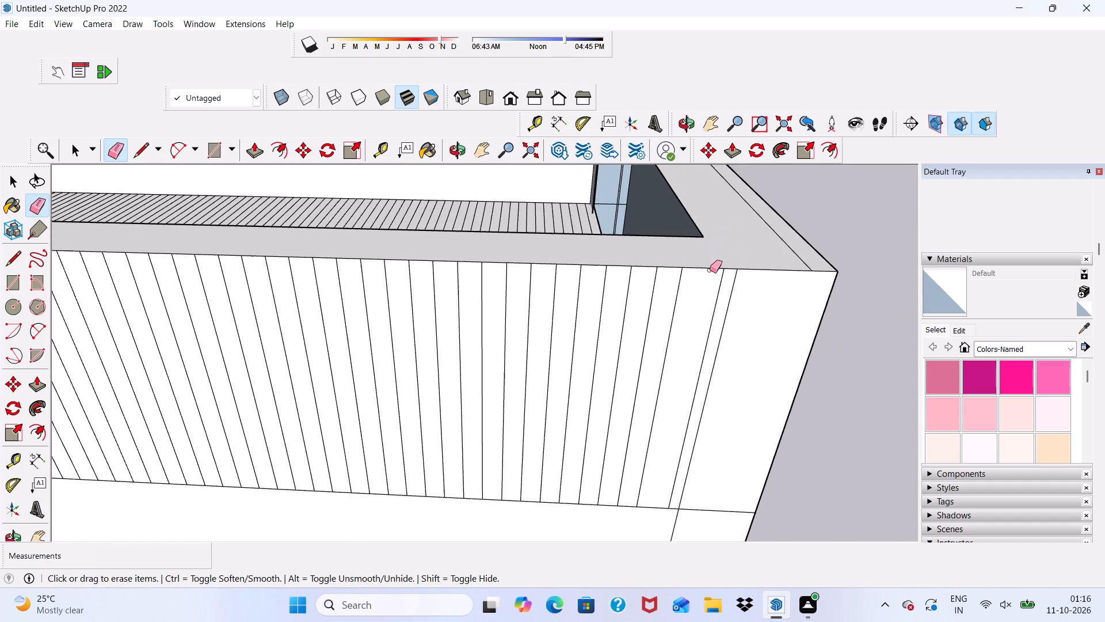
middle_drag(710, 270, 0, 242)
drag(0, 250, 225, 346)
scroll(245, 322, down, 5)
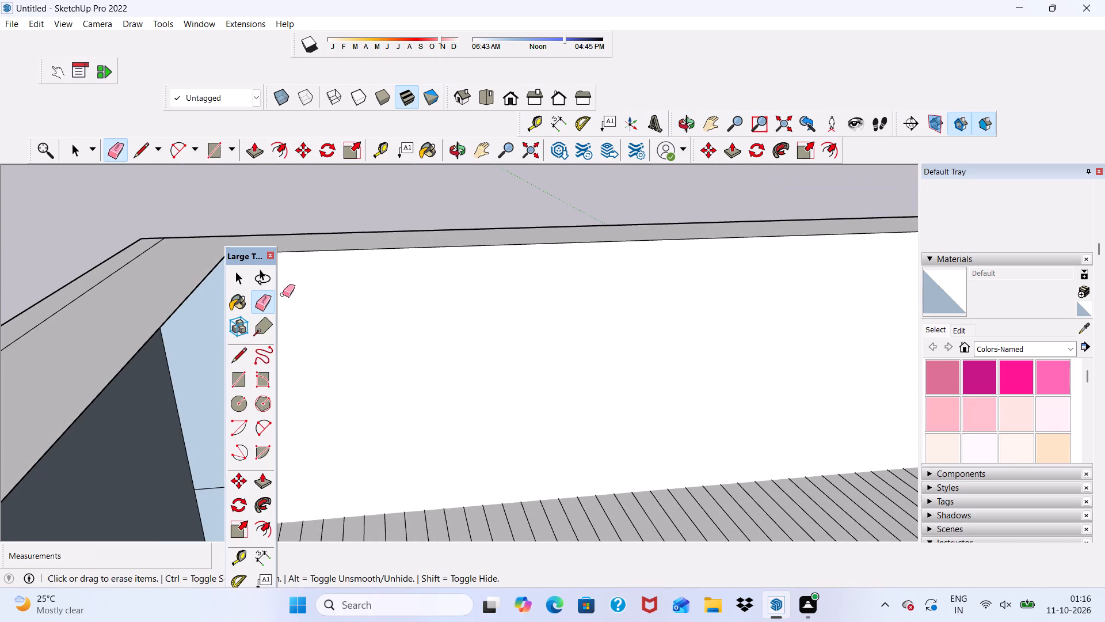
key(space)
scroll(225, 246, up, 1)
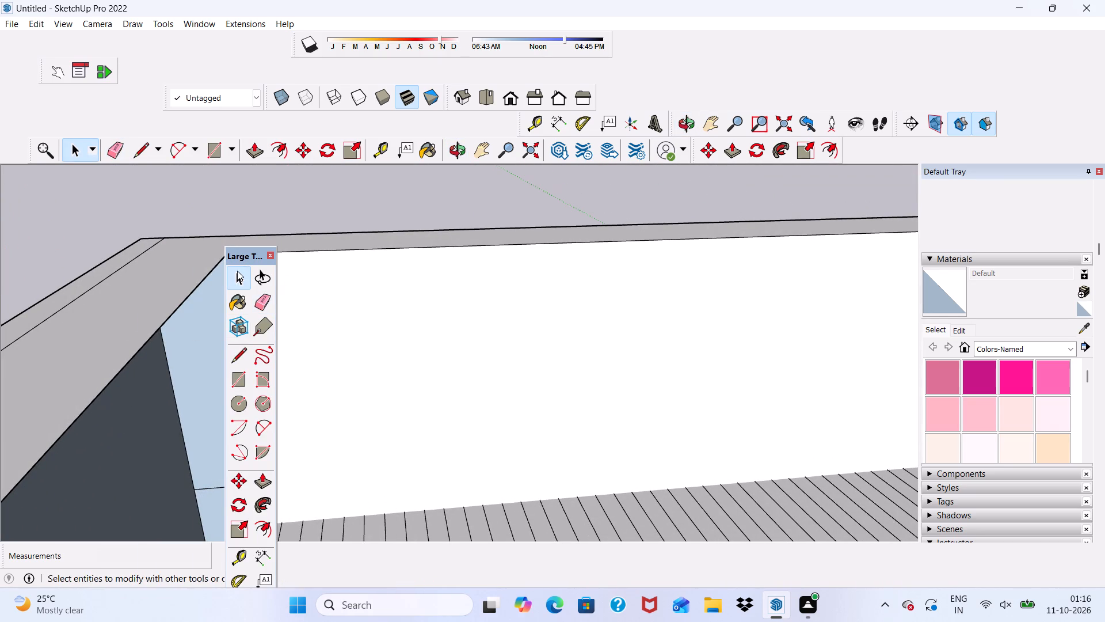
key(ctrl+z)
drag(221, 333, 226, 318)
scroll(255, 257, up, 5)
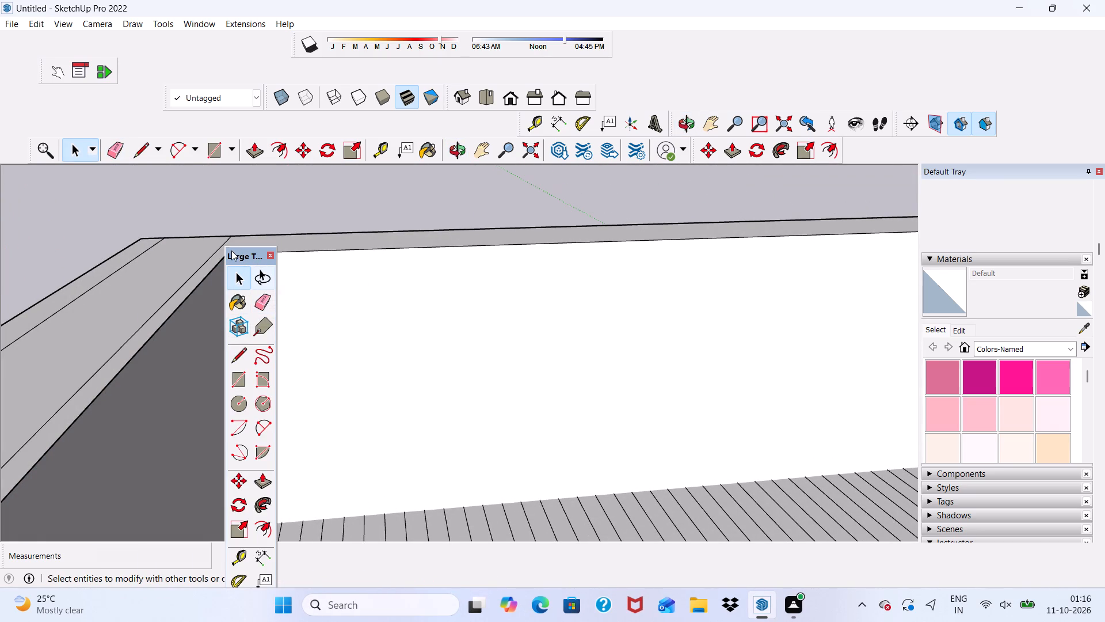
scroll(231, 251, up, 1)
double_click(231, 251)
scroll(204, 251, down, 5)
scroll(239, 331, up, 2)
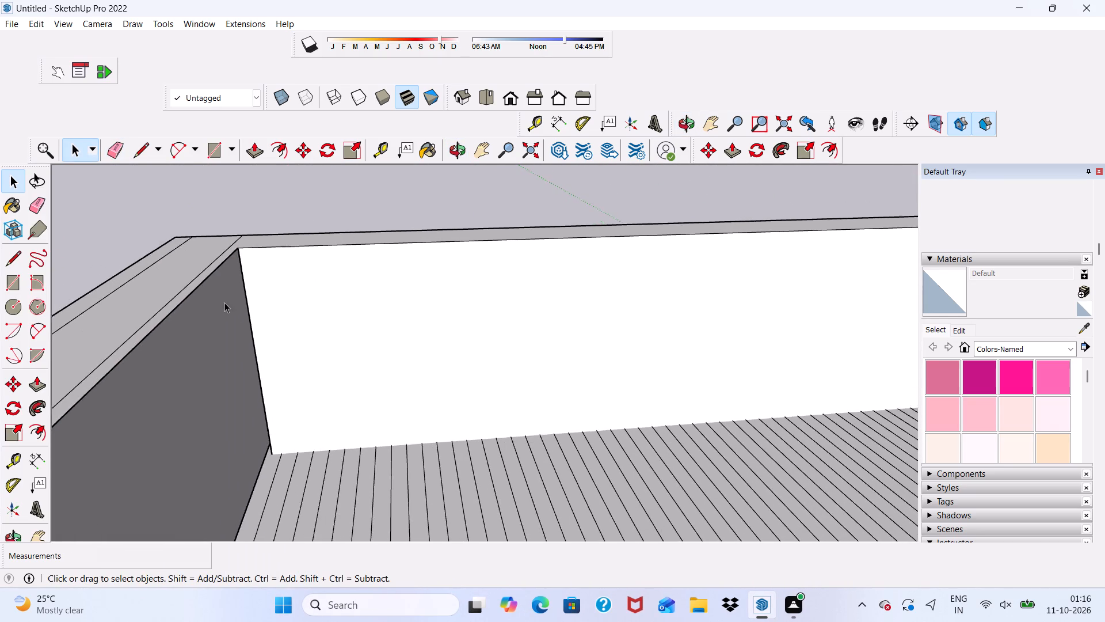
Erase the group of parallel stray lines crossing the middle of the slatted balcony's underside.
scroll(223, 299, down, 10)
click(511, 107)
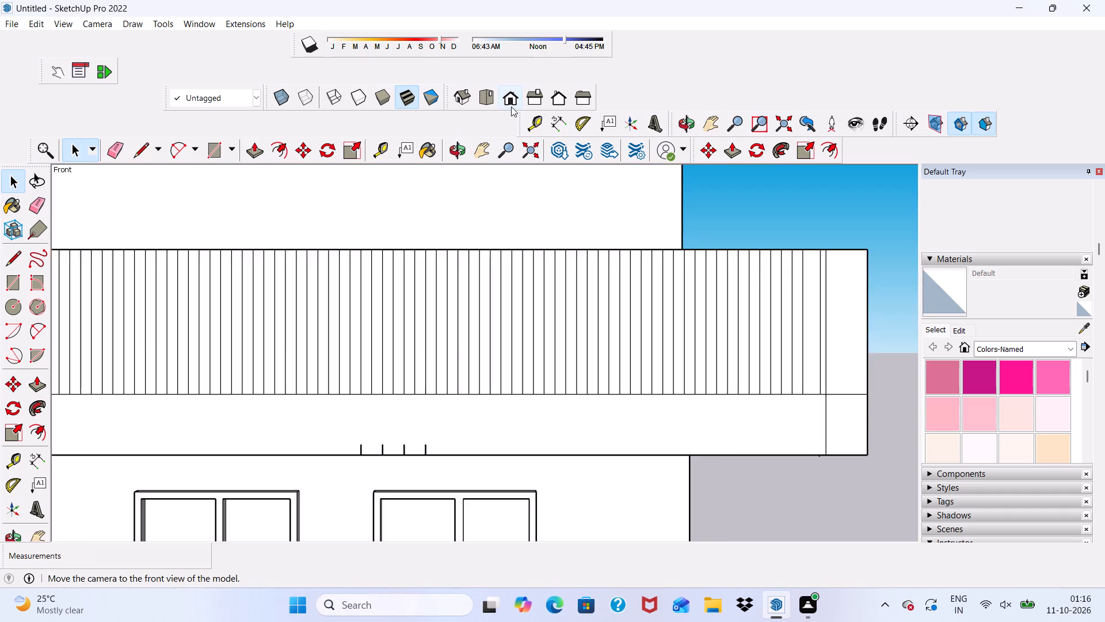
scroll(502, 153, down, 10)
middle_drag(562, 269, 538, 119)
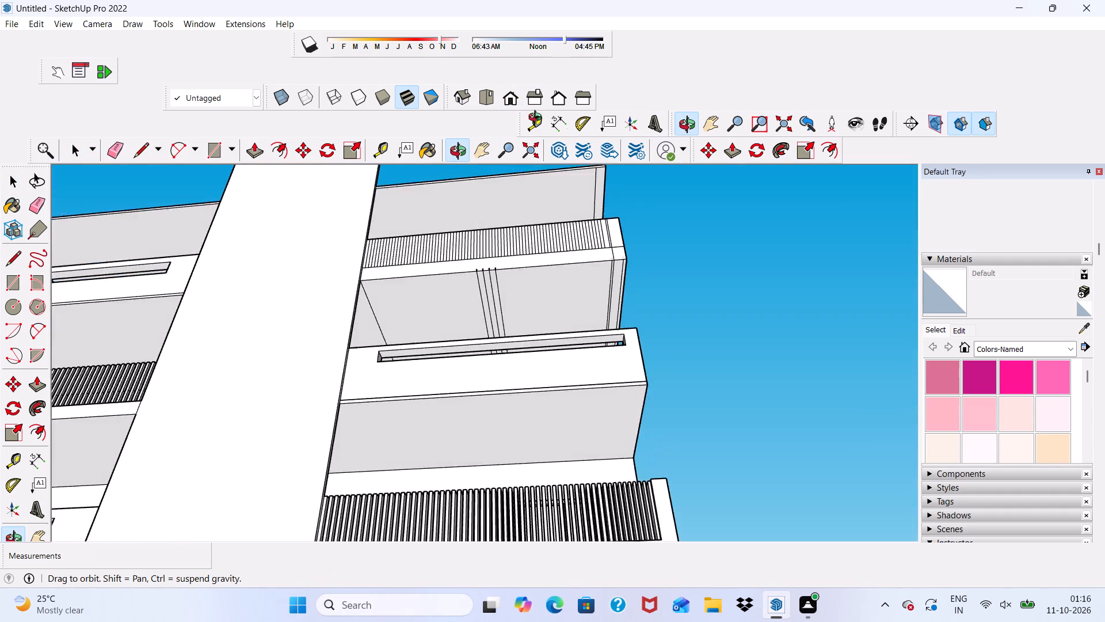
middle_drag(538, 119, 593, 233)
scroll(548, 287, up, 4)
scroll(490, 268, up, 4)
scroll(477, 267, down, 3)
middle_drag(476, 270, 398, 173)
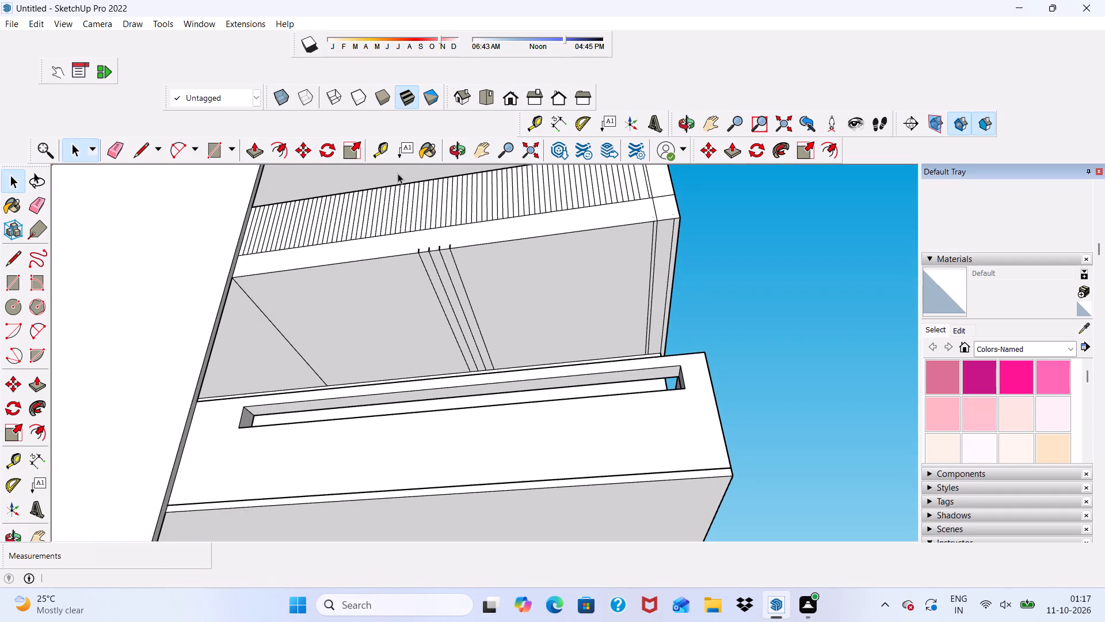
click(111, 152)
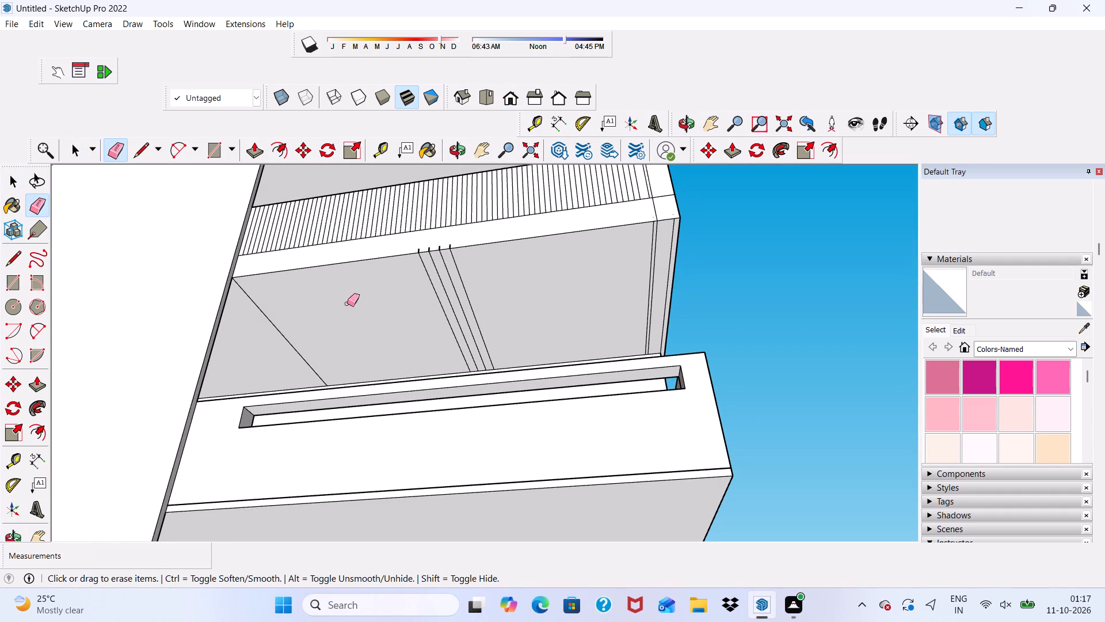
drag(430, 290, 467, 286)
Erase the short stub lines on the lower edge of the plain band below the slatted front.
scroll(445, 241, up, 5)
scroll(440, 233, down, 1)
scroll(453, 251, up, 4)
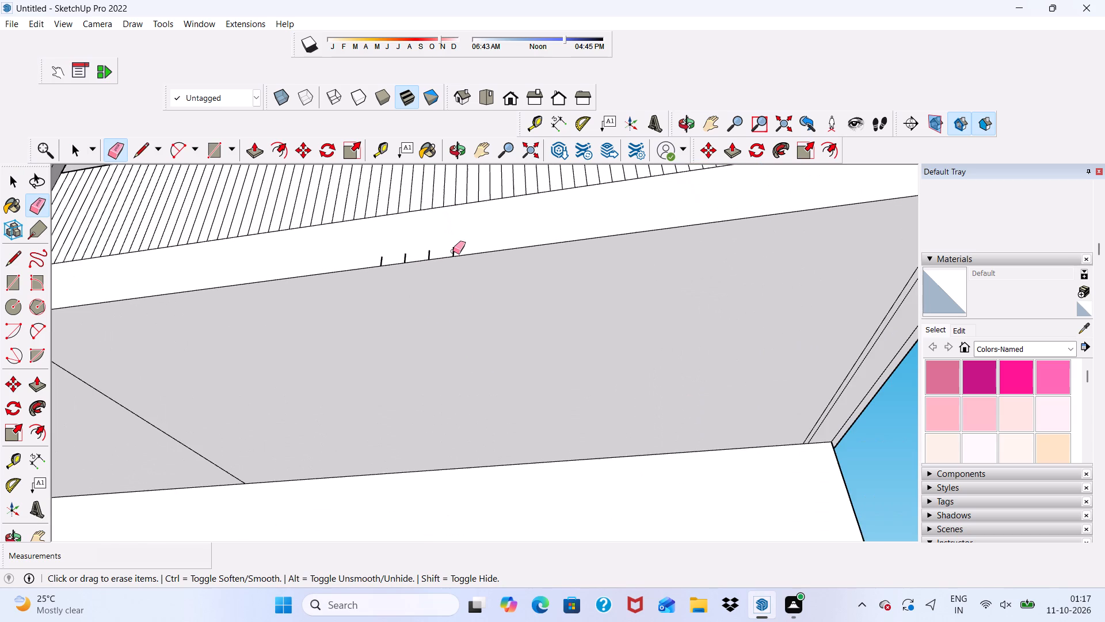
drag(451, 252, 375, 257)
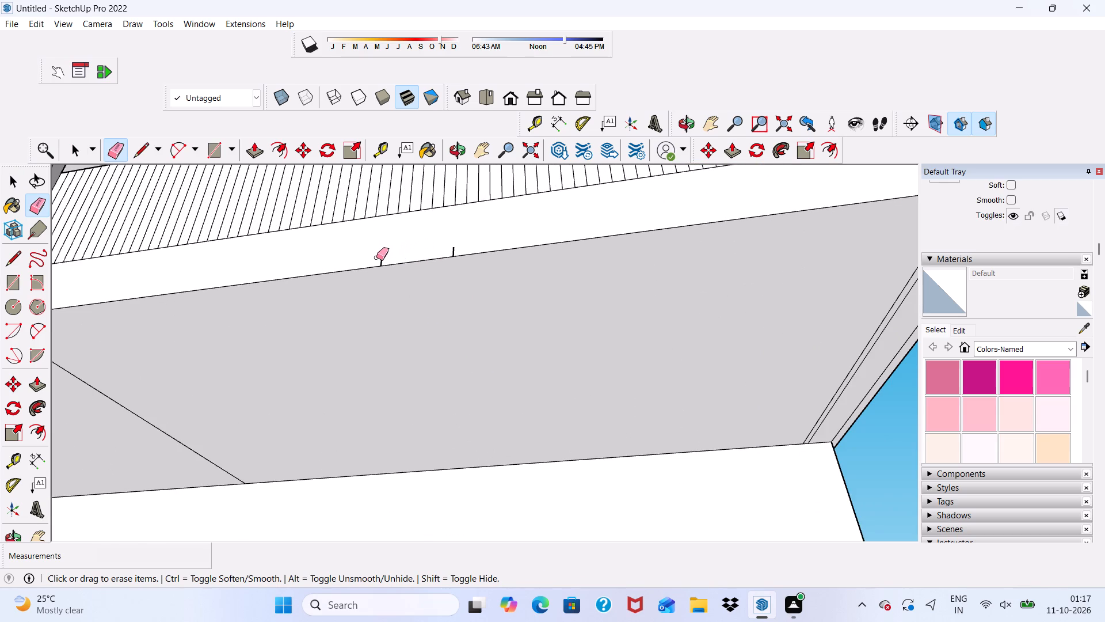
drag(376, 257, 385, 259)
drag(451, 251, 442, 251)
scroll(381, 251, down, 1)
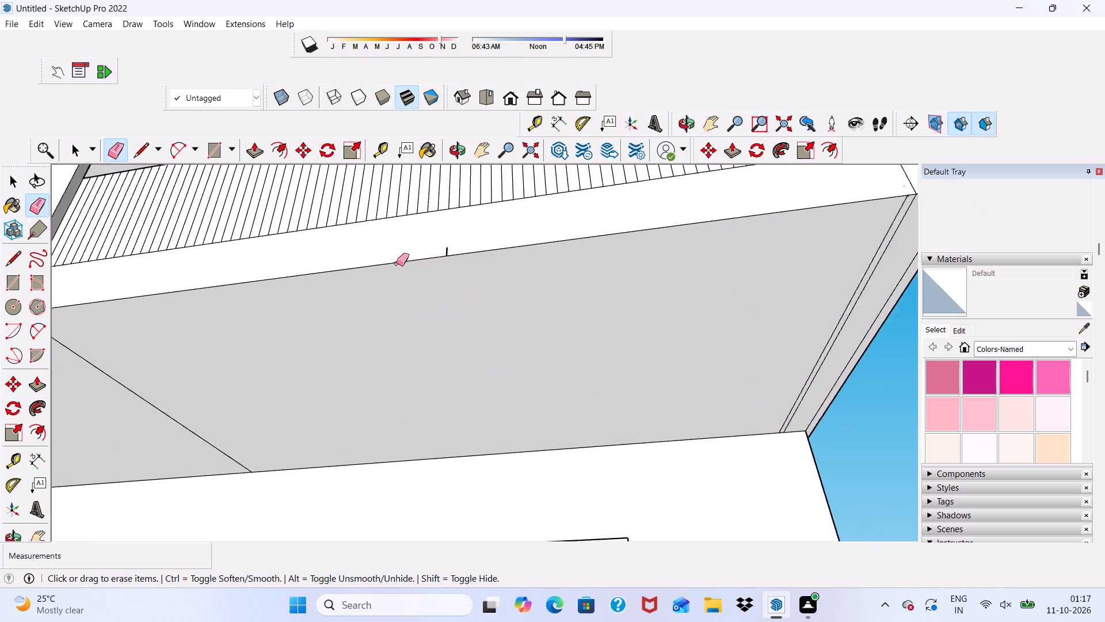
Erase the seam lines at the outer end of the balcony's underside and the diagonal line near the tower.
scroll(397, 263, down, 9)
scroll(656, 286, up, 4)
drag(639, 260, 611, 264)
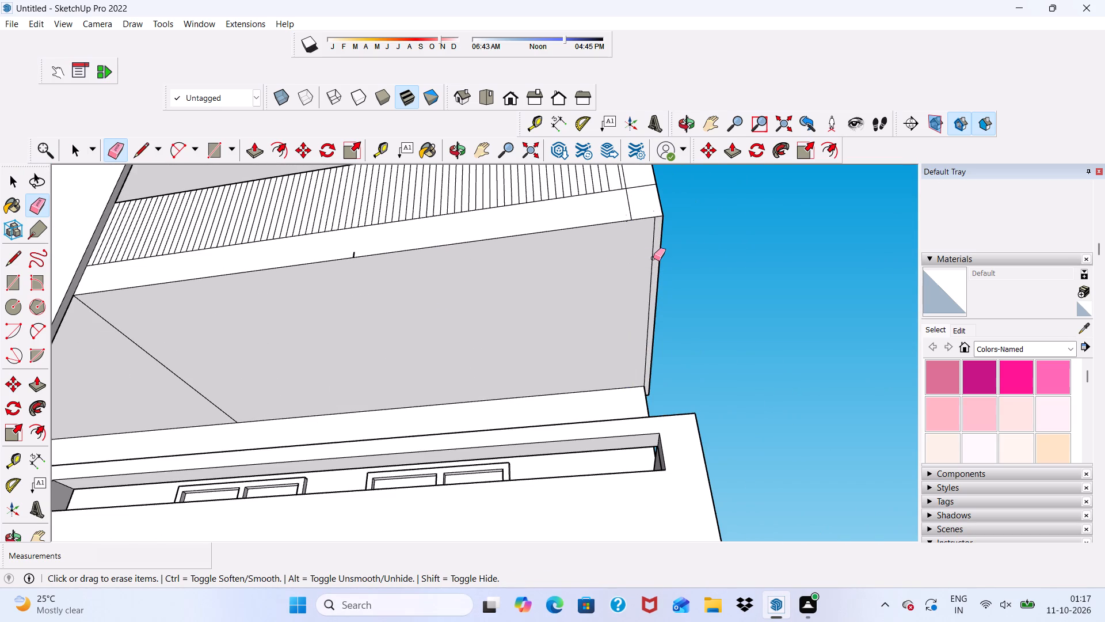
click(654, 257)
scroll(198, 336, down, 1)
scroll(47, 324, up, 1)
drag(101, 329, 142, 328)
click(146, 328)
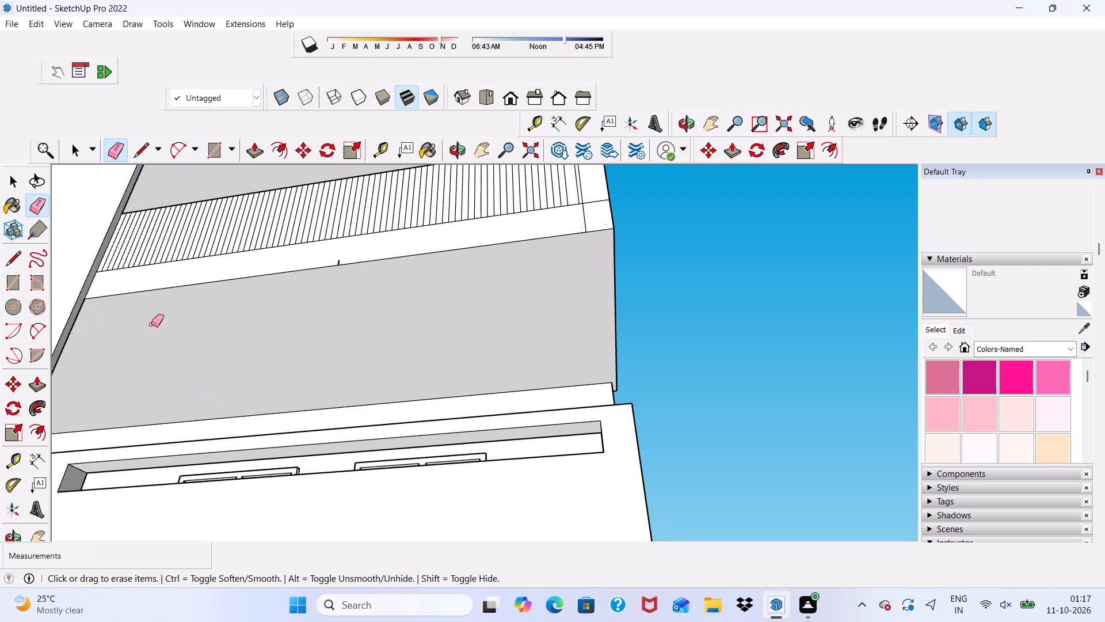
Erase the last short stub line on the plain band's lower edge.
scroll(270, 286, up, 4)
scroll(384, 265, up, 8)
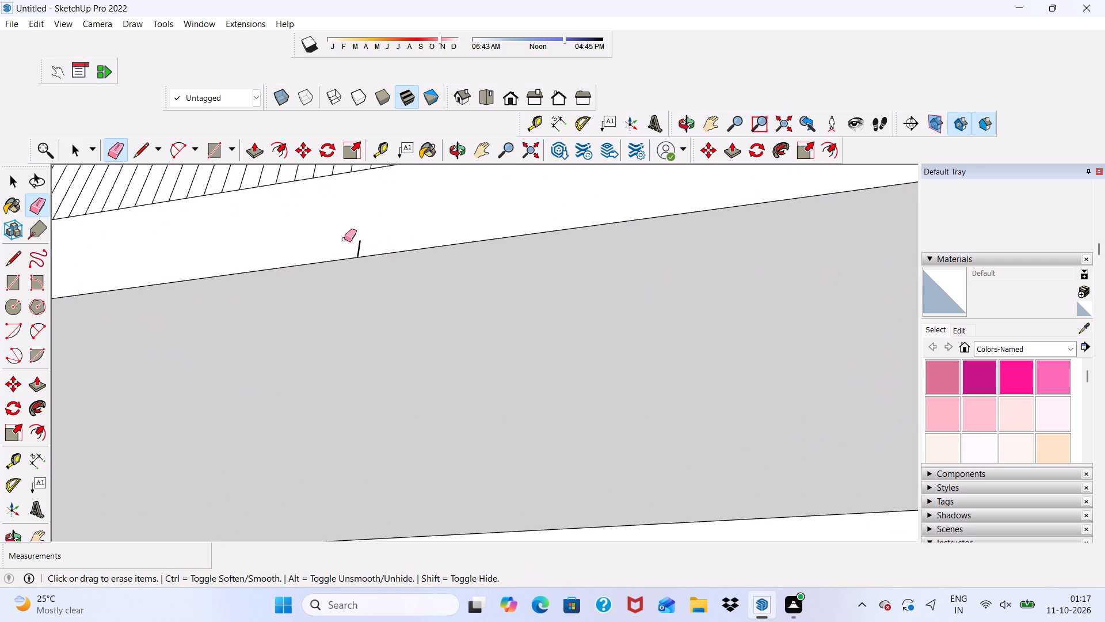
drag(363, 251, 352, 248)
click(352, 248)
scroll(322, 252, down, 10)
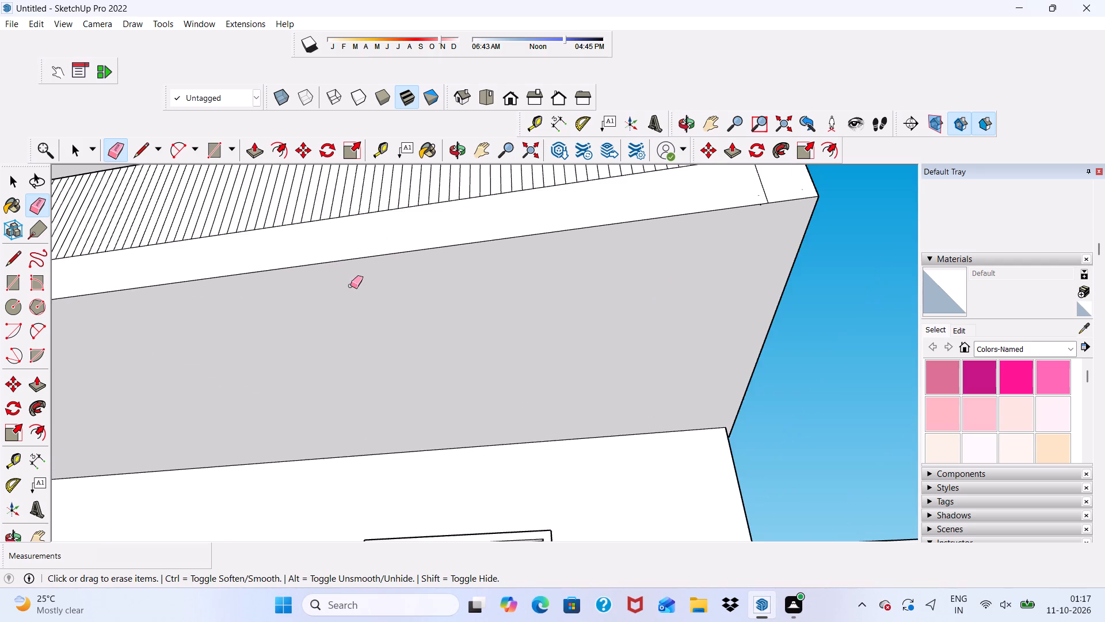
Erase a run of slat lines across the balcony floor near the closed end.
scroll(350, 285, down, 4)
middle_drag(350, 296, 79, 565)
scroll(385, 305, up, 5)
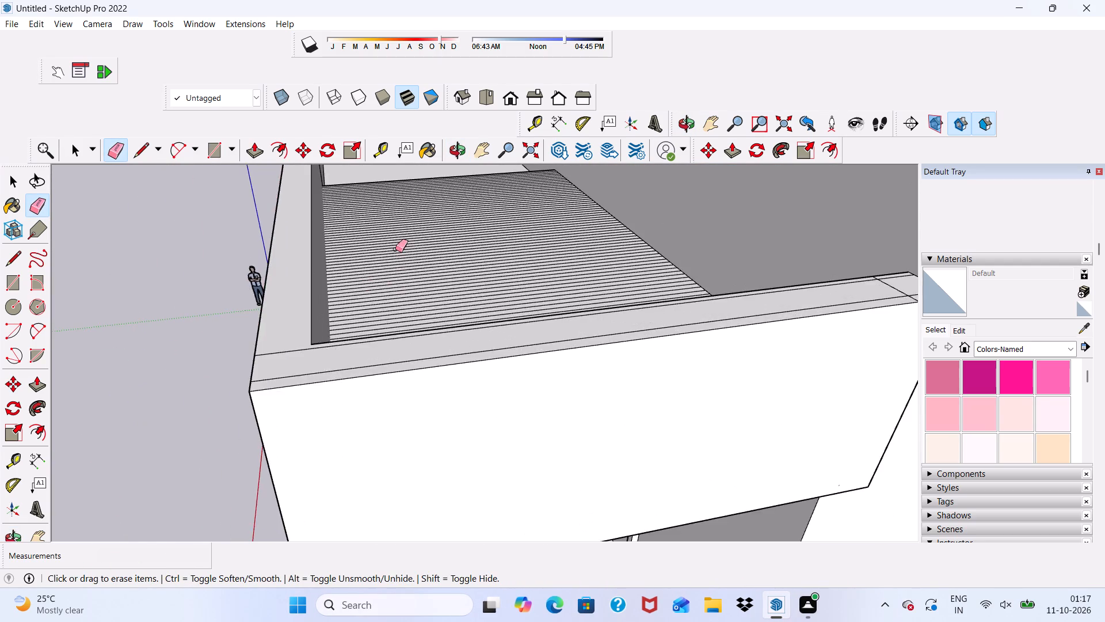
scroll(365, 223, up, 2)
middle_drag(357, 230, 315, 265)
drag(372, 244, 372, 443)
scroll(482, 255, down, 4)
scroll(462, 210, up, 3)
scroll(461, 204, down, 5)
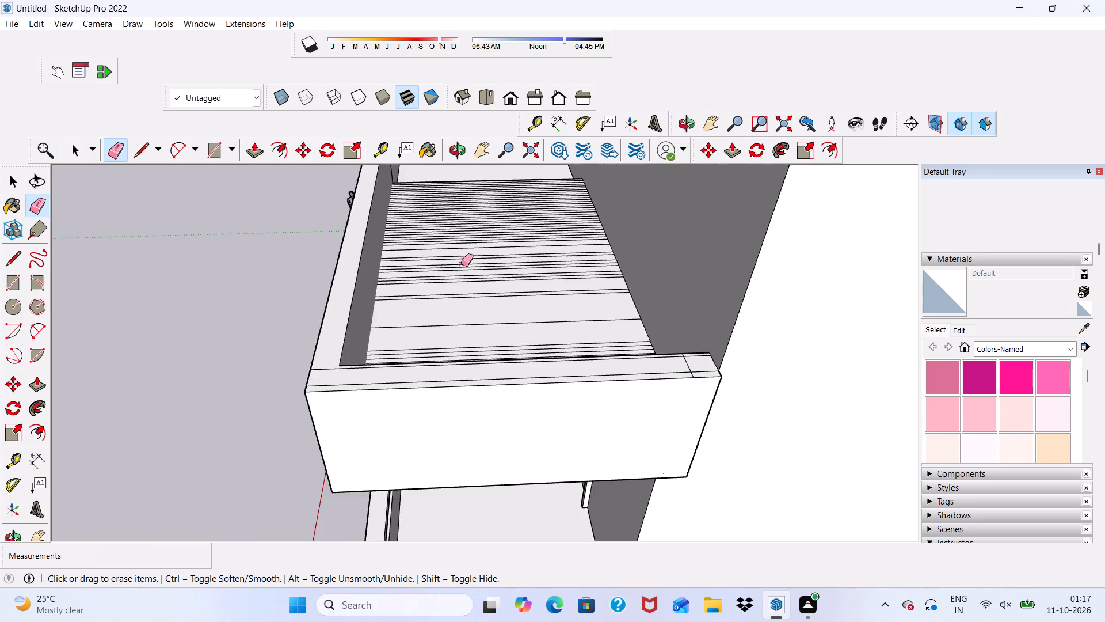
Examine the slatted balcony's floor, front and closed end from several angles.
middle_drag(462, 266, 798, 292)
scroll(471, 237, up, 5)
scroll(445, 213, down, 1)
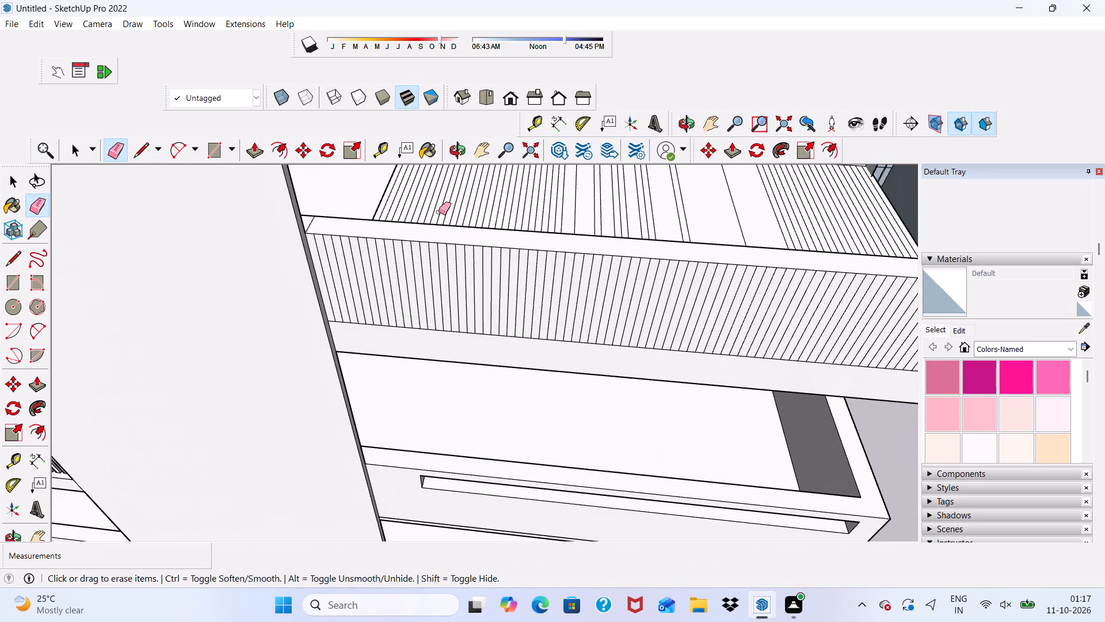
middle_drag(388, 218, 451, 287)
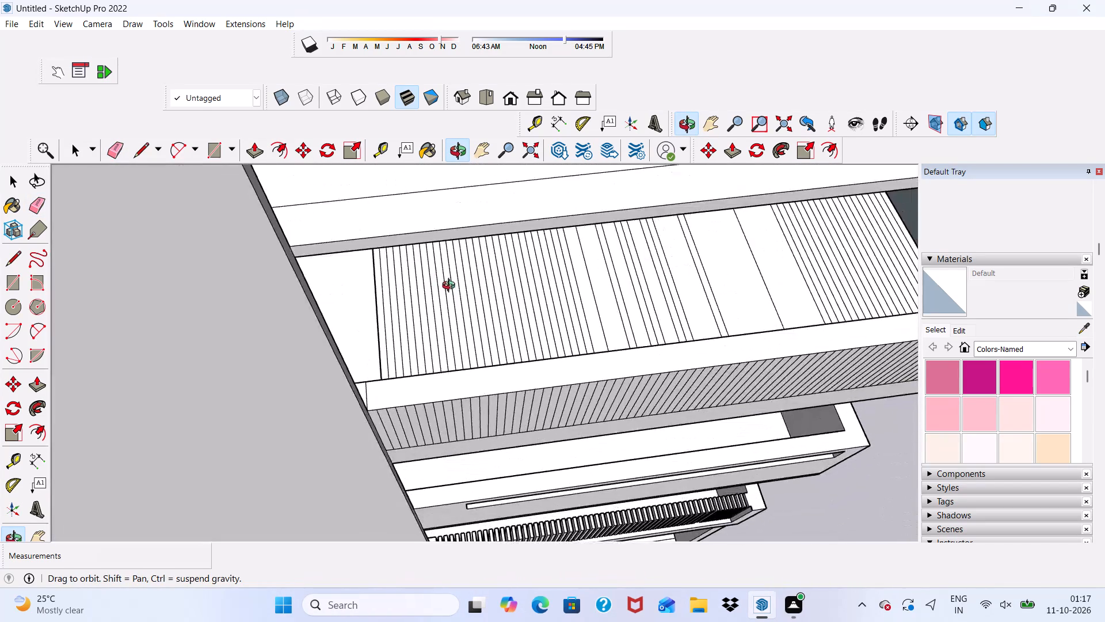
middle_drag(451, 287, 456, 240)
scroll(448, 240, up, 1)
scroll(429, 271, down, 4)
scroll(485, 326, down, 2)
middle_drag(485, 332, 460, 294)
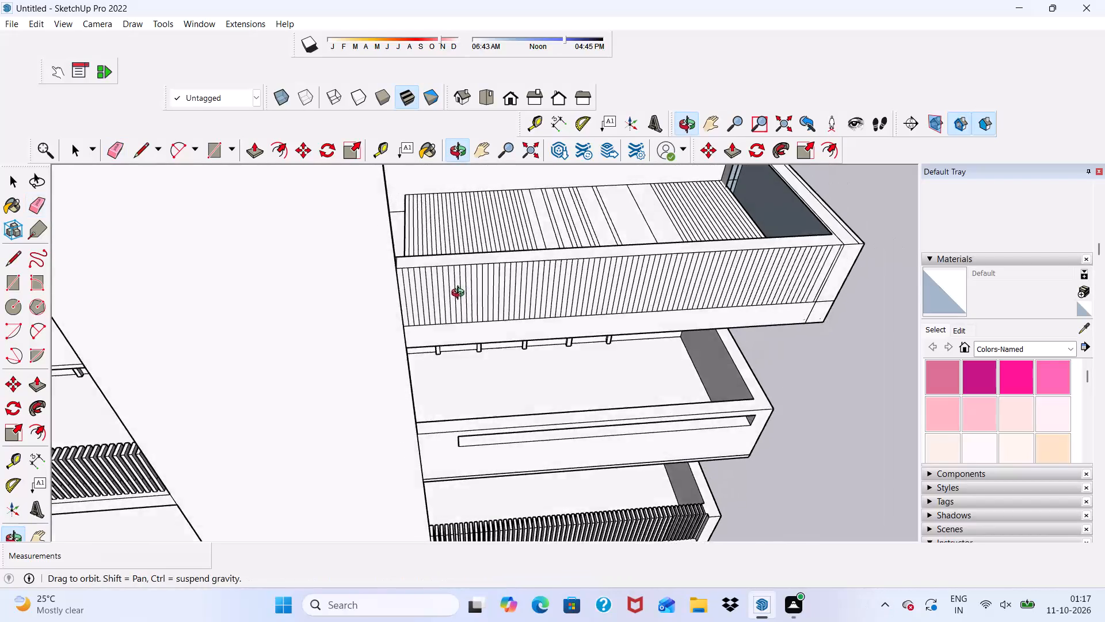
middle_drag(460, 294, 205, 237)
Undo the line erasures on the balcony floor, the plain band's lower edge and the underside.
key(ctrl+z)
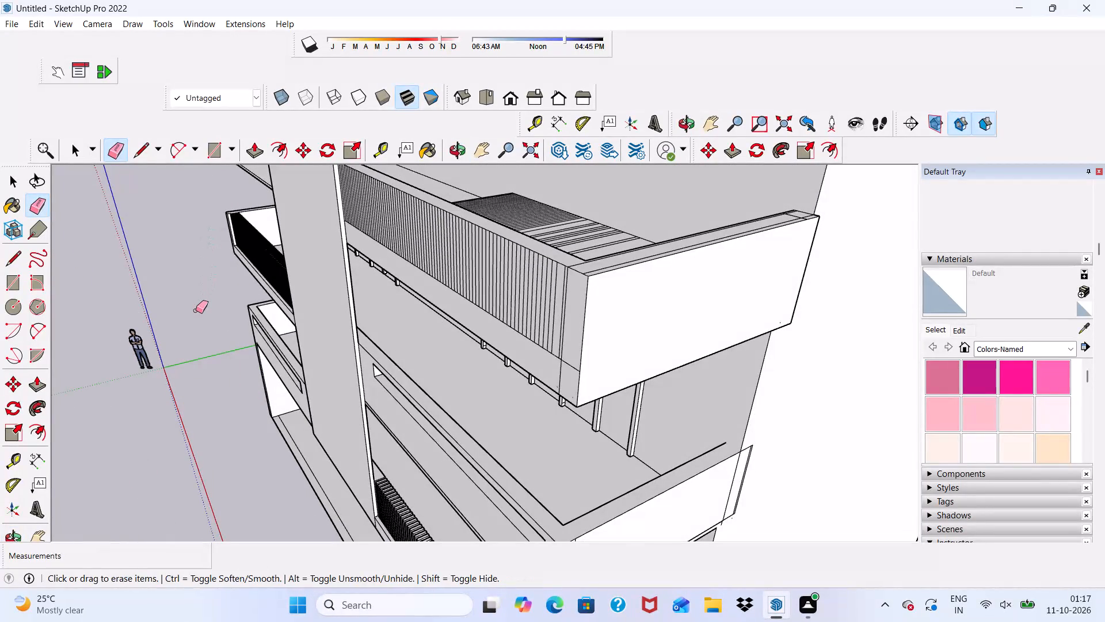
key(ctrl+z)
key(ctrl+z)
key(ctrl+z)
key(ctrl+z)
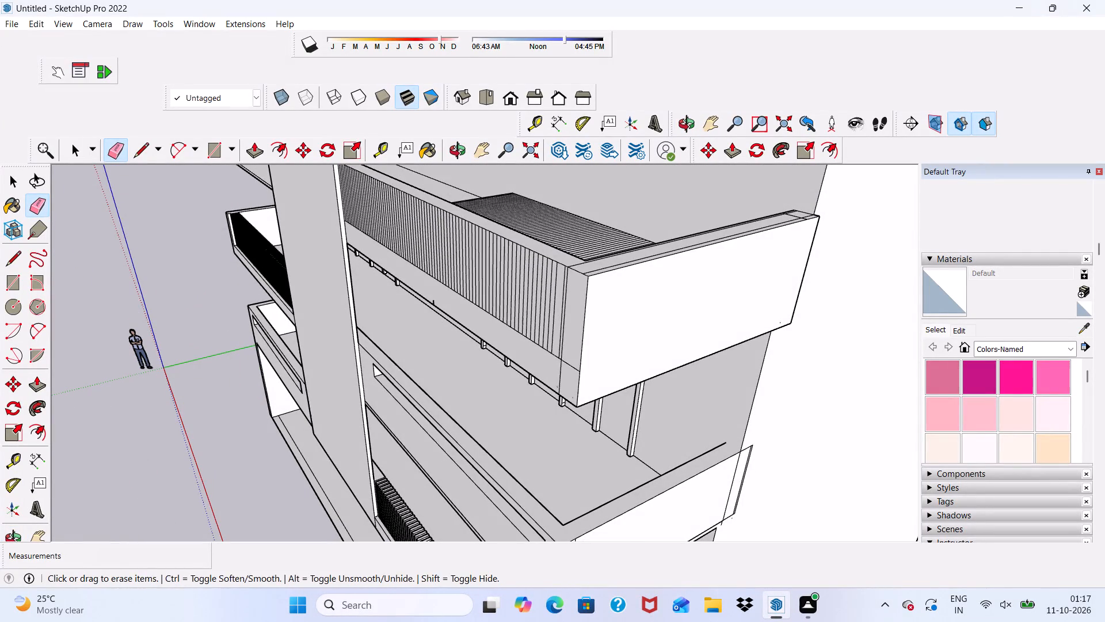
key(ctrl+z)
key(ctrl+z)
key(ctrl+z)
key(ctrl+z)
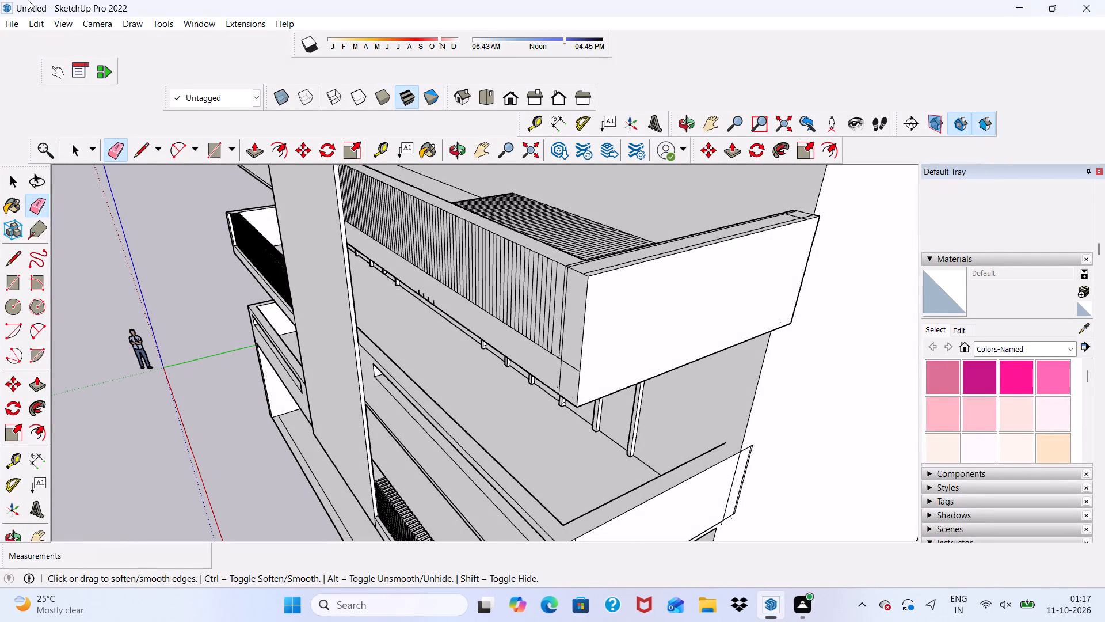
Undo the front corner seam erasure and the push/pull edits to the end block's inner face.
key(ctrl+z)
key(ctrl+z)
key(ctrl+z)
key(ctrl+z)
key(ctrl+z)
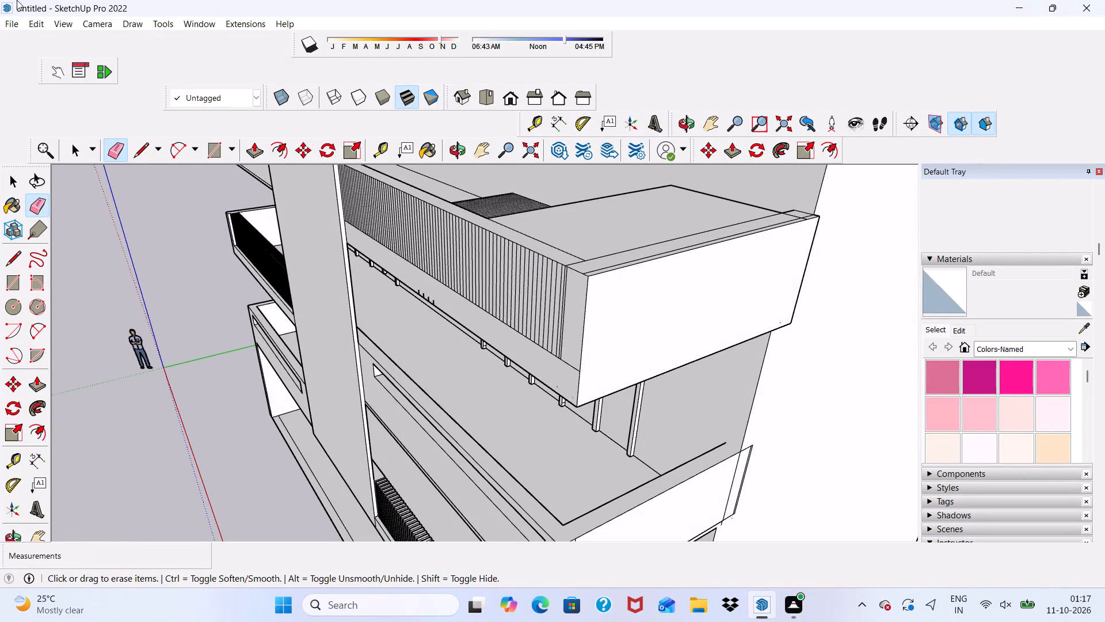
Undo the erasures of the horizontal line and the wall-side seam lines on the balcony's closed end face.
key(ctrl+z)
key(ctrl+z)
key(ctrl+z)
key(ctrl+z)
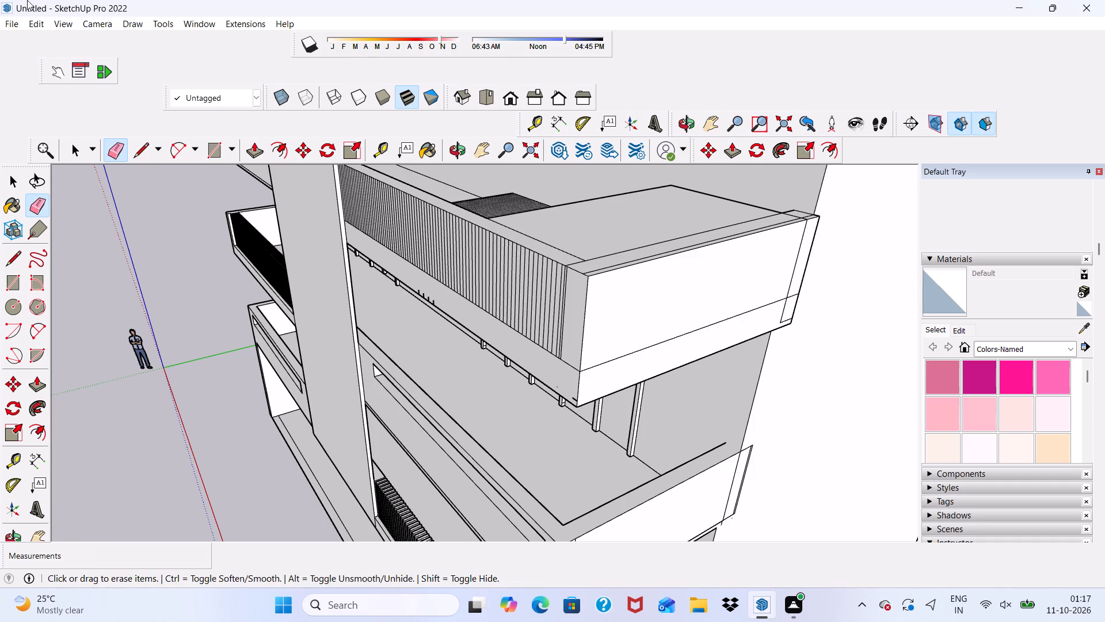
Undo the seam erasures and the added faces and block that closed off the slatted balcony's open end.
key(ctrl+z)
key(ctrl+z)
key(ctrl+z)
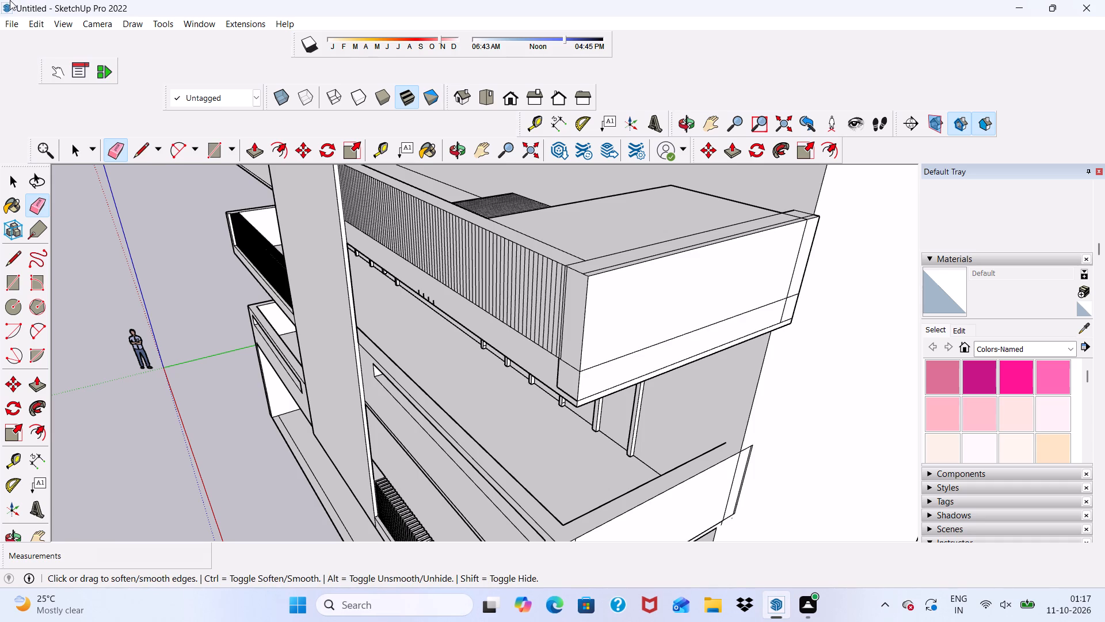
key(ctrl+z)
key(ctrl+z)
key(ctrl+z)
key(ctrl+z)
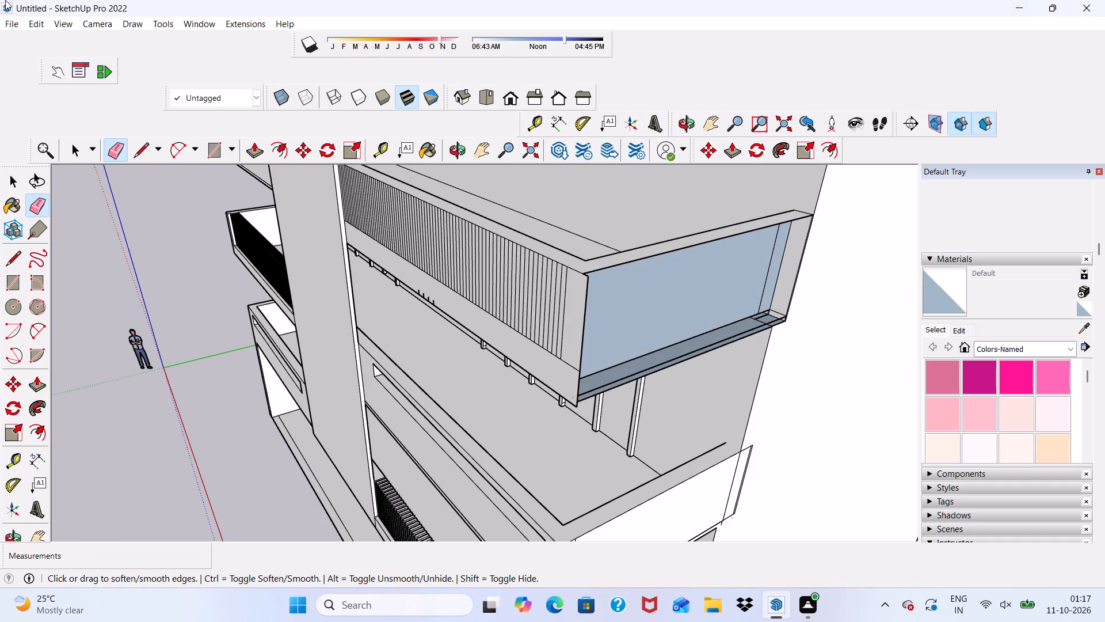
Undo the slat line erasures in the plain band along the lower part of the balcony front.
key(ctrl+z)
key(ctrl+z)
key(ctrl+z)
key(ctrl+z)
key(ctrl+z)
key(ctrl+z)
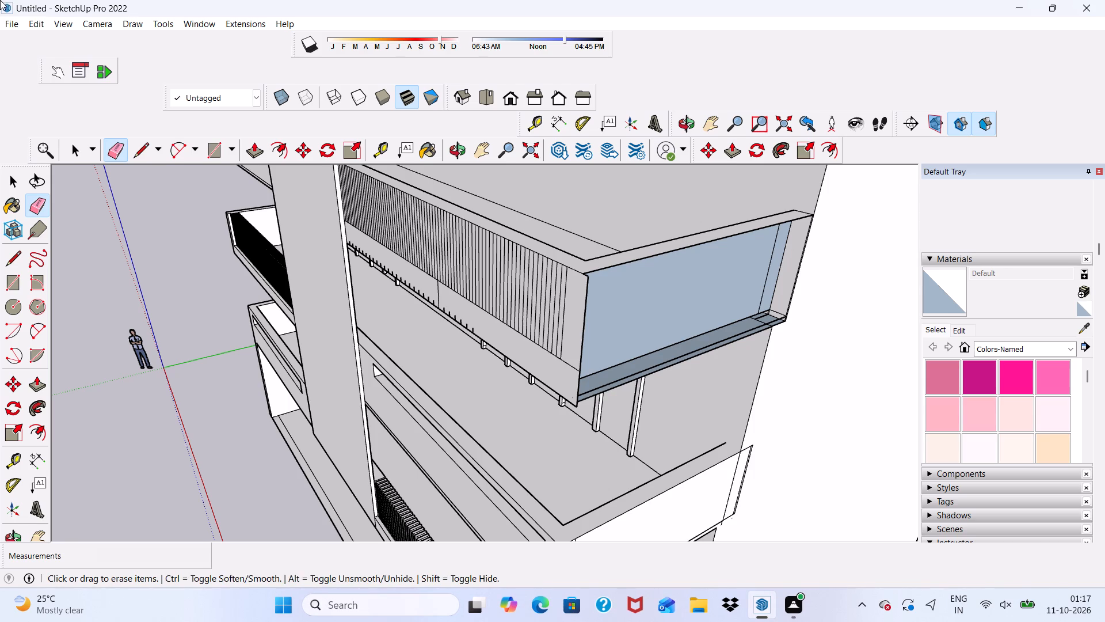
key(ctrl+z)
key(ctrl+z)
key(ctrl+z)
drag(0, 0, 7, 0)
key(ctrl+z)
key(ctrl+z)
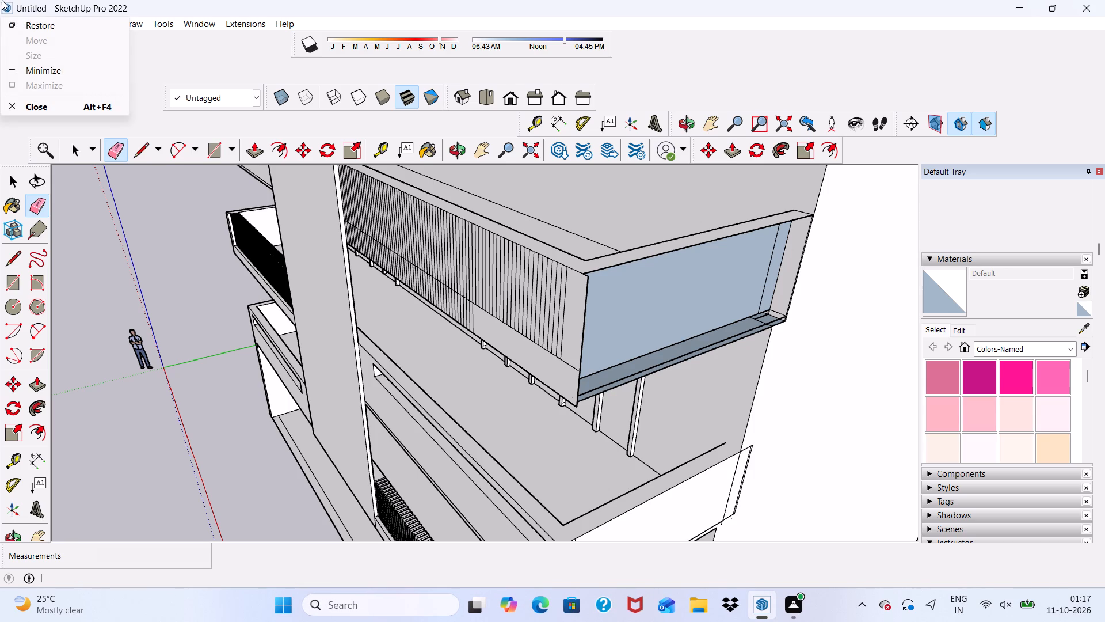
key(ctrl+z)
key(ctrl+z)
key(z)
key(ctrl+z)
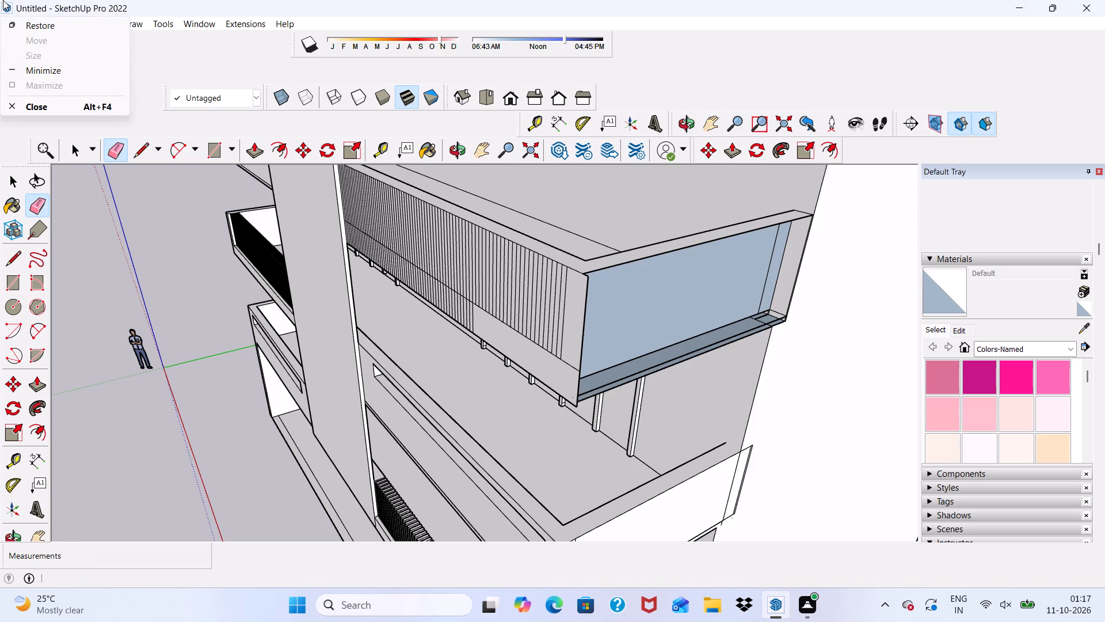
key(ctrl+z)
key(ctrl+z)
key(ctrl+z)
key(ctrl+z)
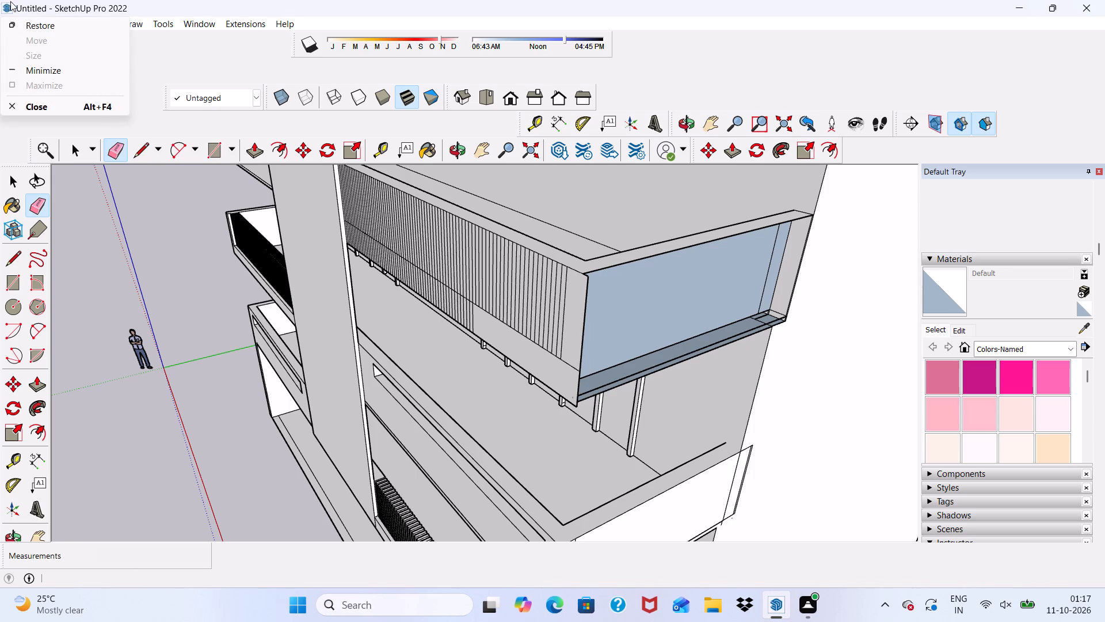
key(ctrl+z)
ctrl+drag(3, 0, 22, 0)
key(ctrl+z)
key(ctrl+z)
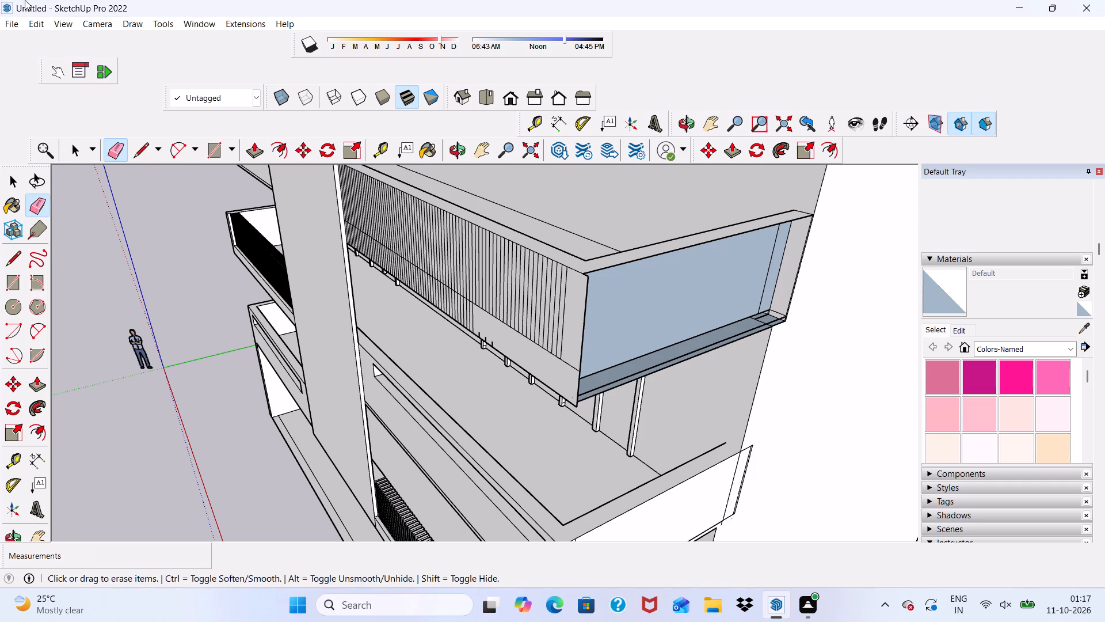
Undo the plain corner strip, the remaining band erasures and the opening of the balcony's end face.
key(ctrl+z)
key(ctrl+z)
key(ctrl+z)
key(ctrl+z)
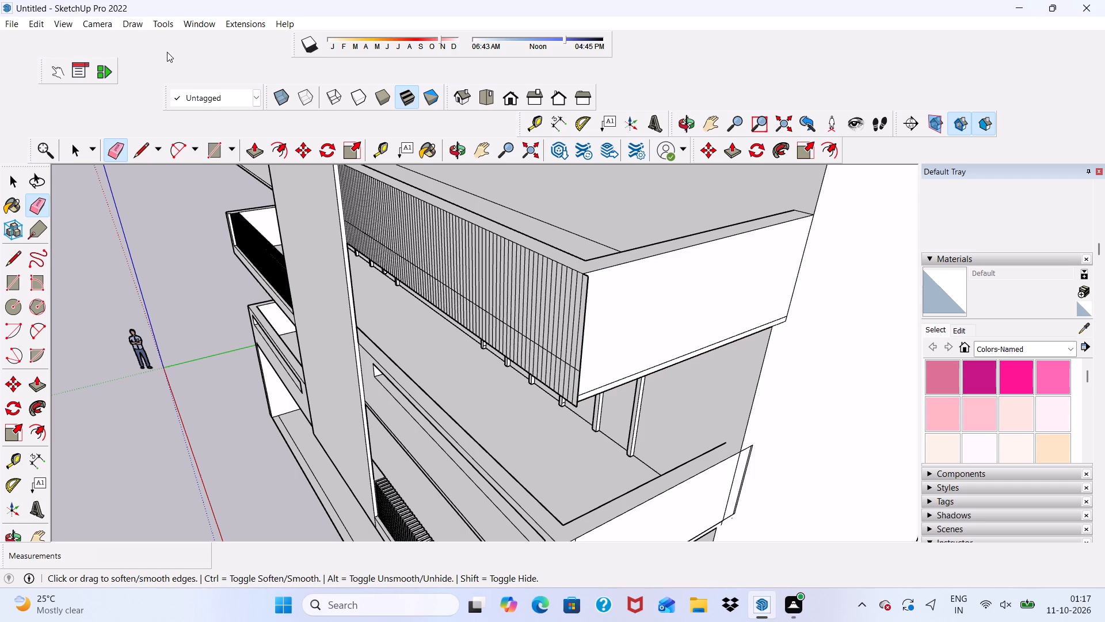
Erase the outer vertical edge of the slatted front panel where it overhangs the balcony's closed end.
key(space)
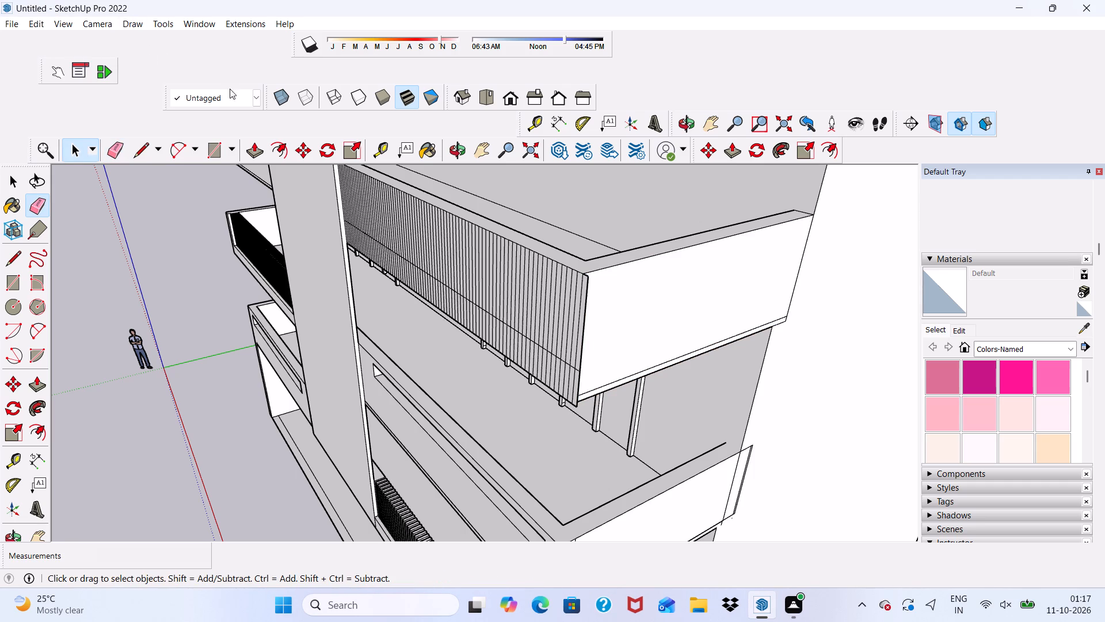
middle_drag(673, 371, 549, 384)
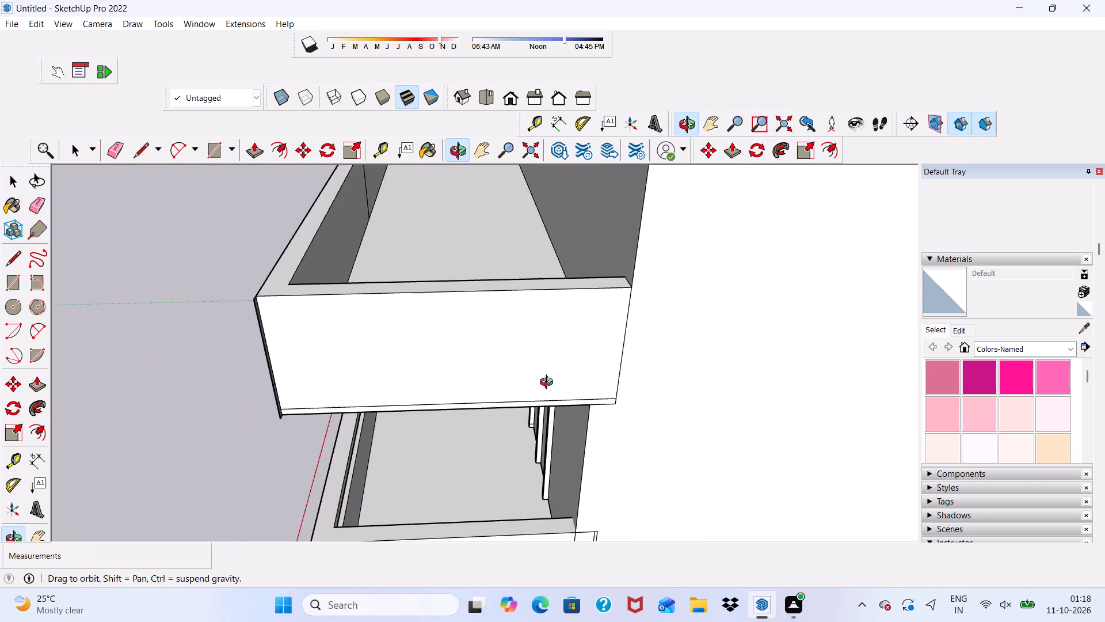
middle_drag(549, 384, 547, 385)
scroll(448, 359, up, 3)
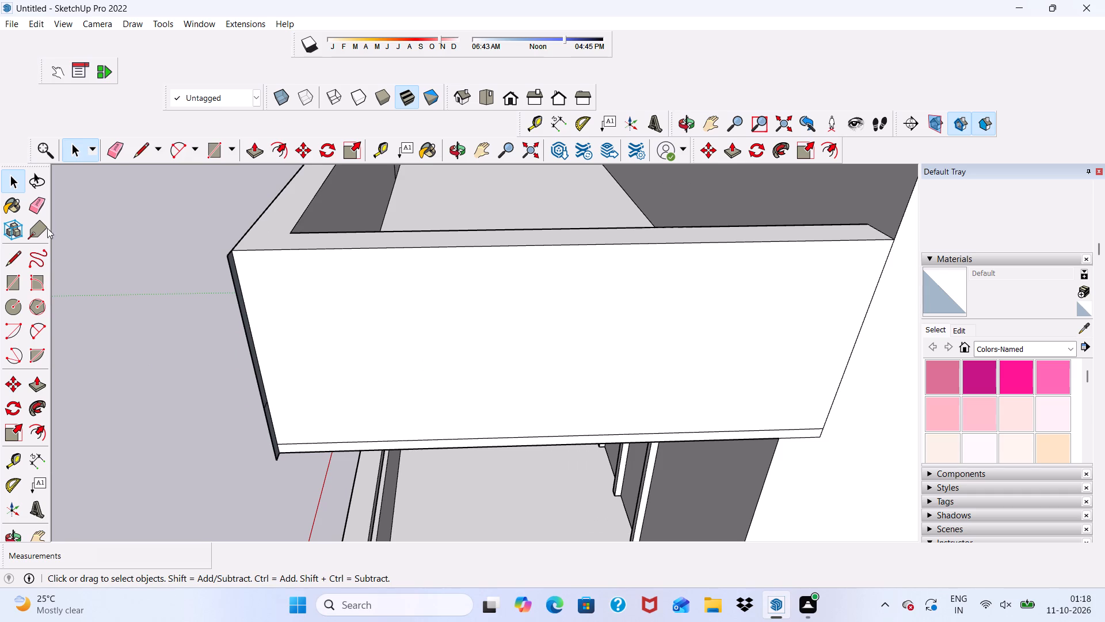
click(108, 151)
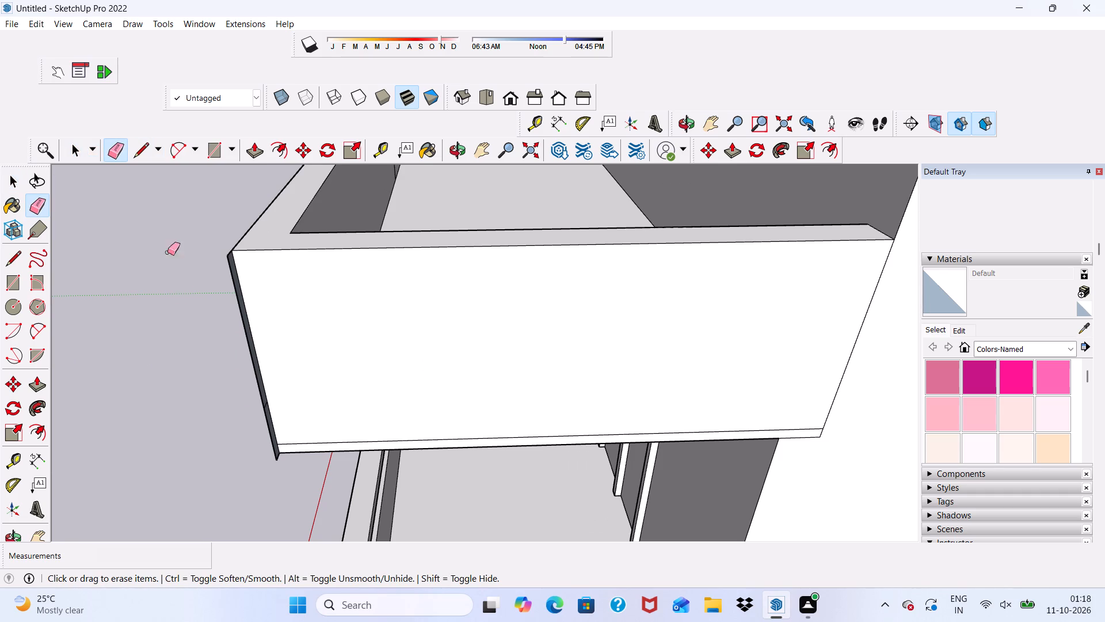
click(238, 302)
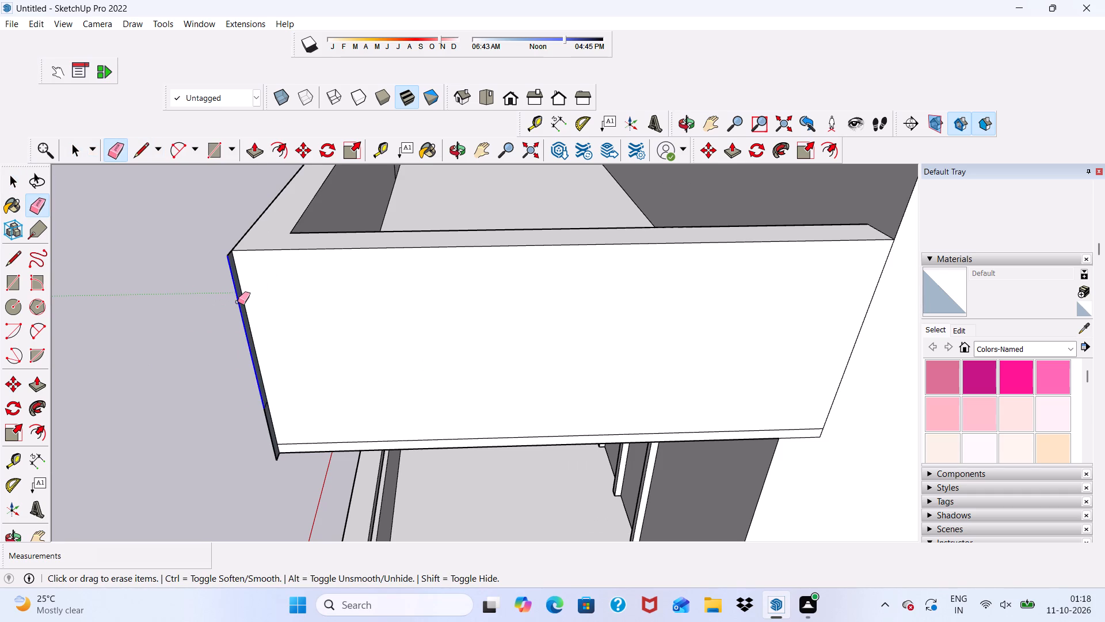
scroll(243, 367, down, 2)
scroll(255, 418, up, 1)
scroll(215, 399, down, 1)
middle_drag(372, 348, 576, 311)
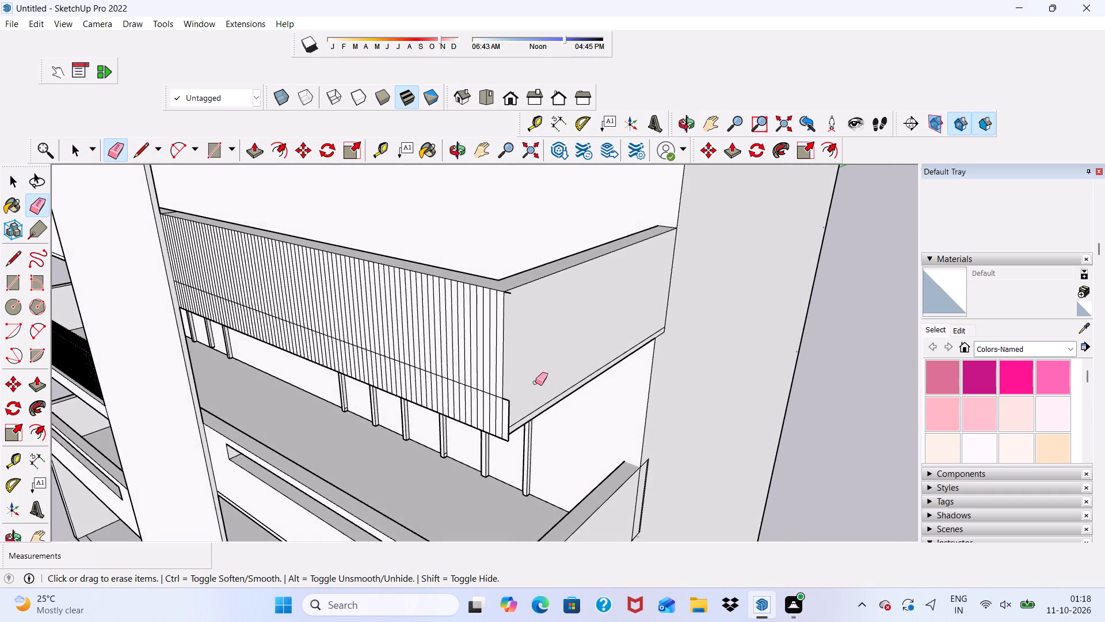
Erase the leftover vertical edge piece and line stubs projecting past the slatted front's end corner.
scroll(501, 384, up, 8)
drag(532, 422, 532, 427)
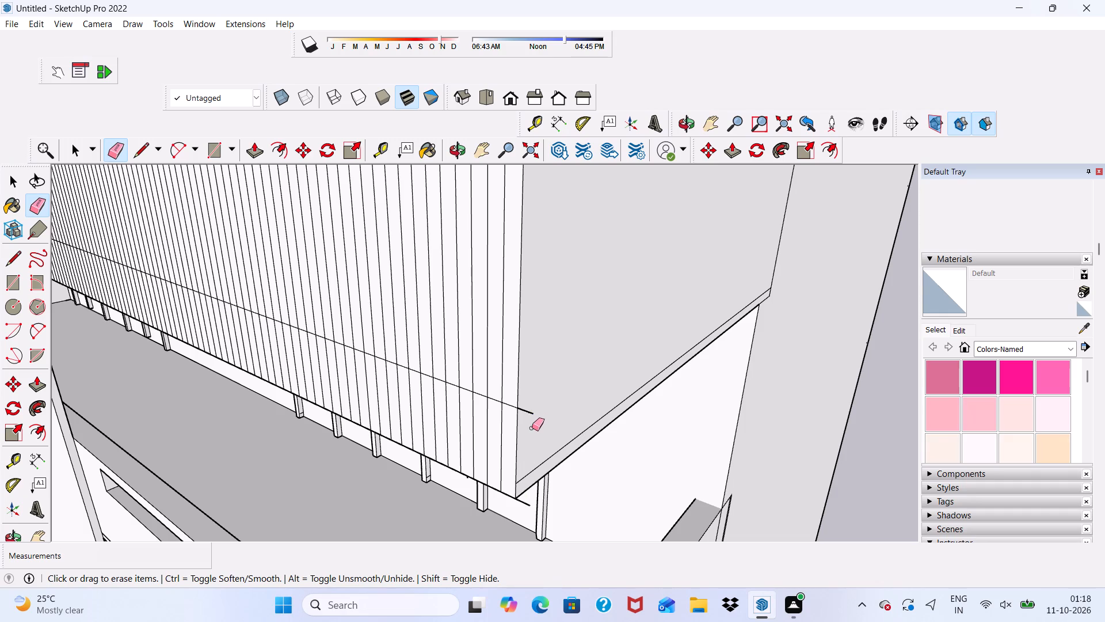
drag(525, 411, 528, 417)
click(528, 418)
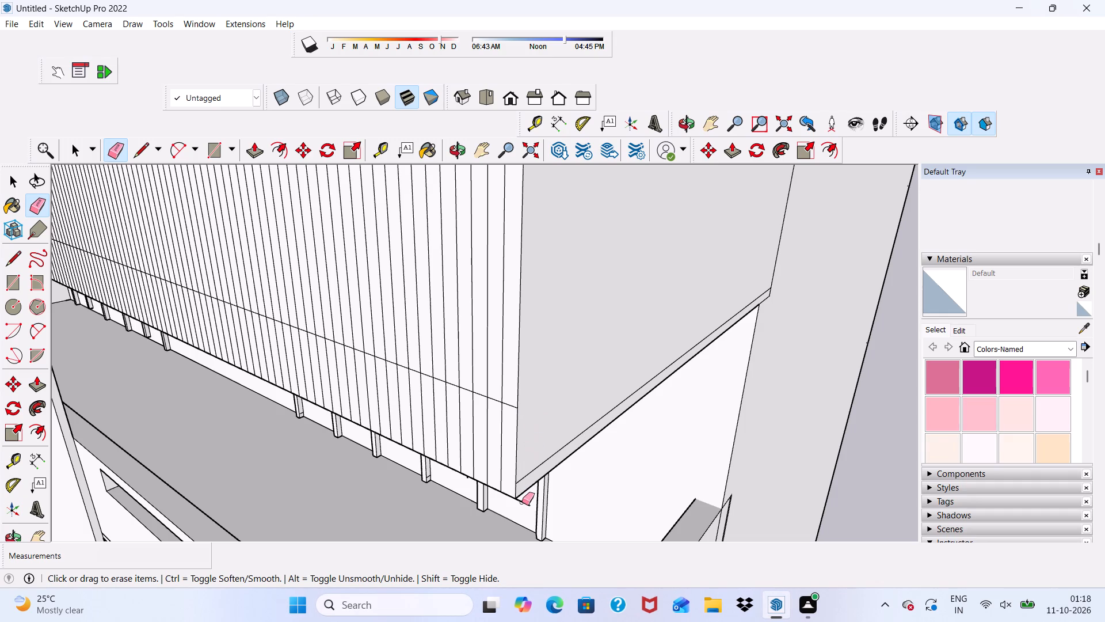
click(522, 502)
scroll(513, 426, down, 7)
scroll(535, 328, up, 5)
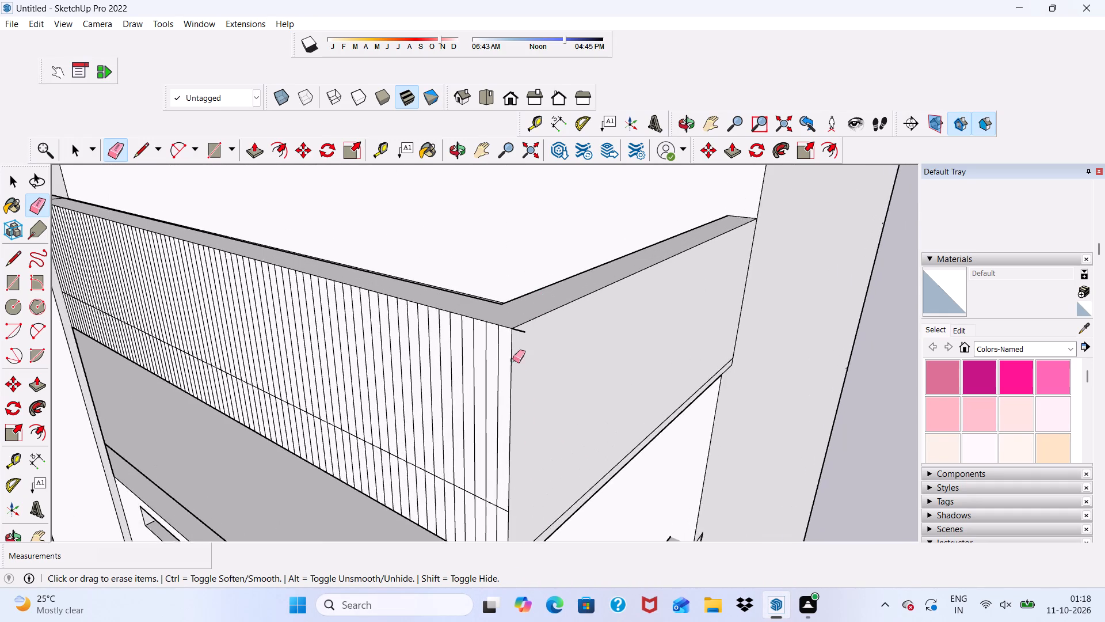
scroll(509, 372, up, 6)
click(525, 316)
drag(531, 306, 532, 311)
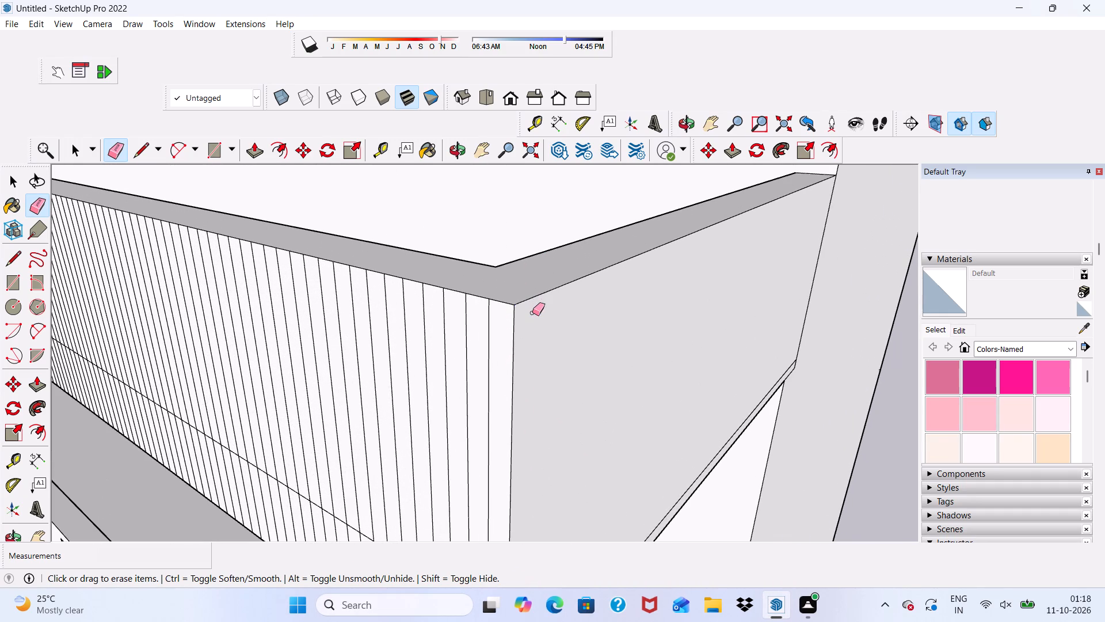
Draw a rectangle about 2' 11 11/16" by 8" on the slatted front, from the top end corner down to the horizontal line.
scroll(521, 328, down, 4)
key(space)
scroll(1104, 621, down, 3)
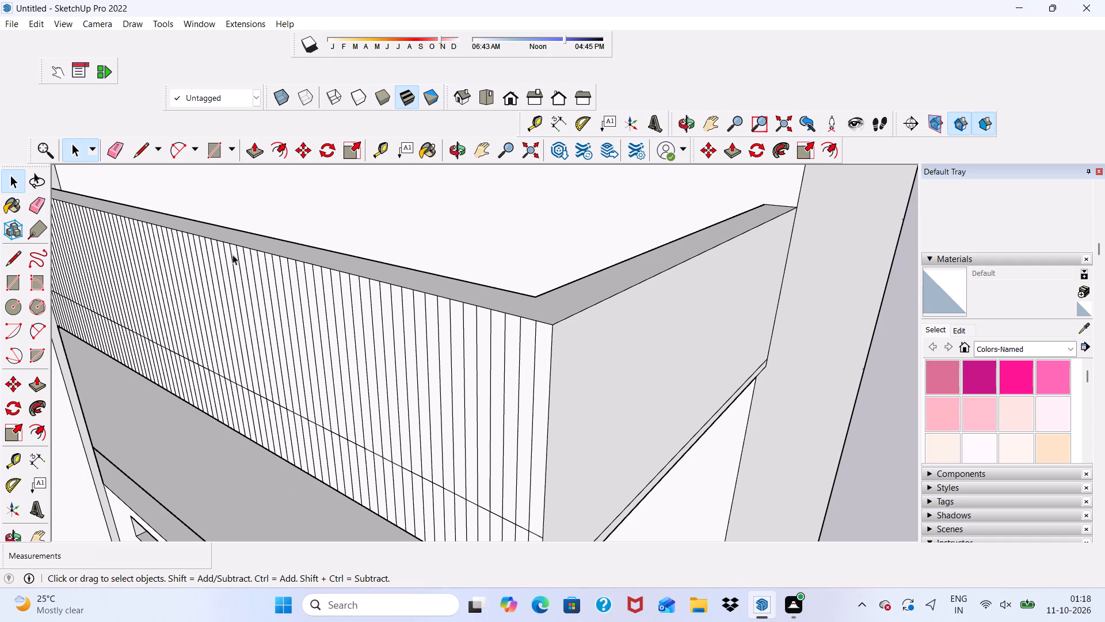
click(219, 149)
scroll(521, 328, up, 2)
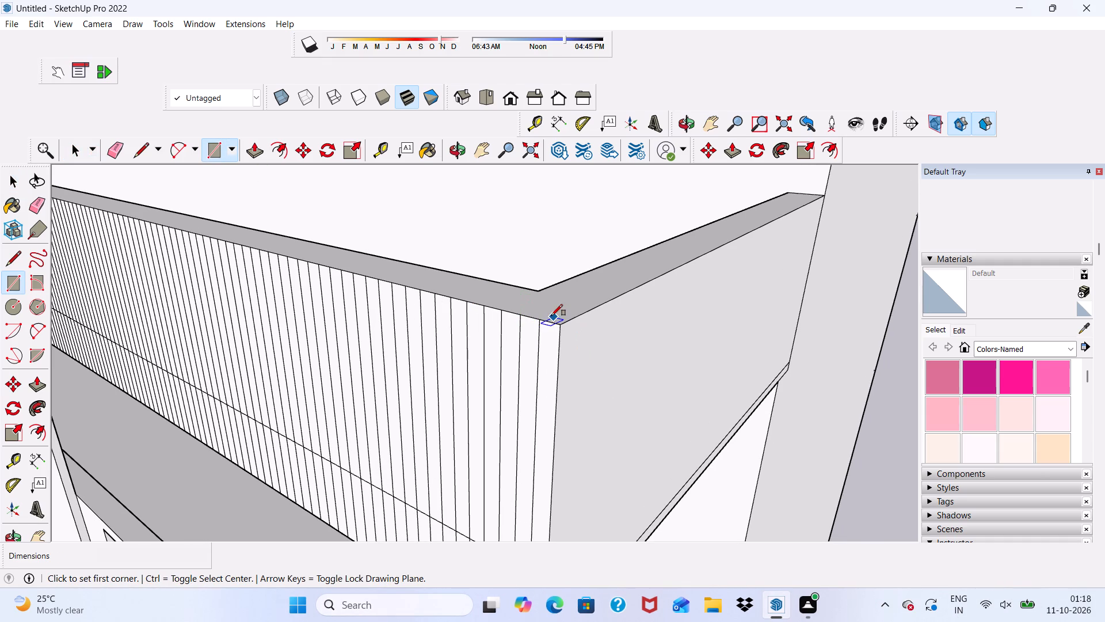
click(561, 329)
scroll(508, 342, down, 5)
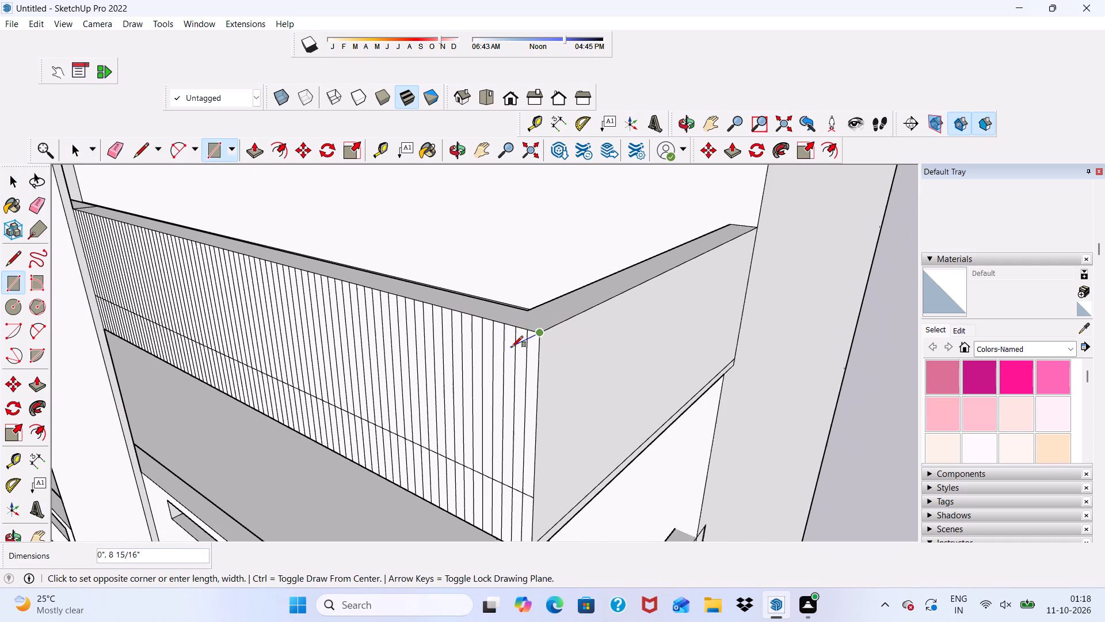
scroll(517, 328, down, 3)
scroll(525, 397, up, 11)
scroll(498, 400, down, 4)
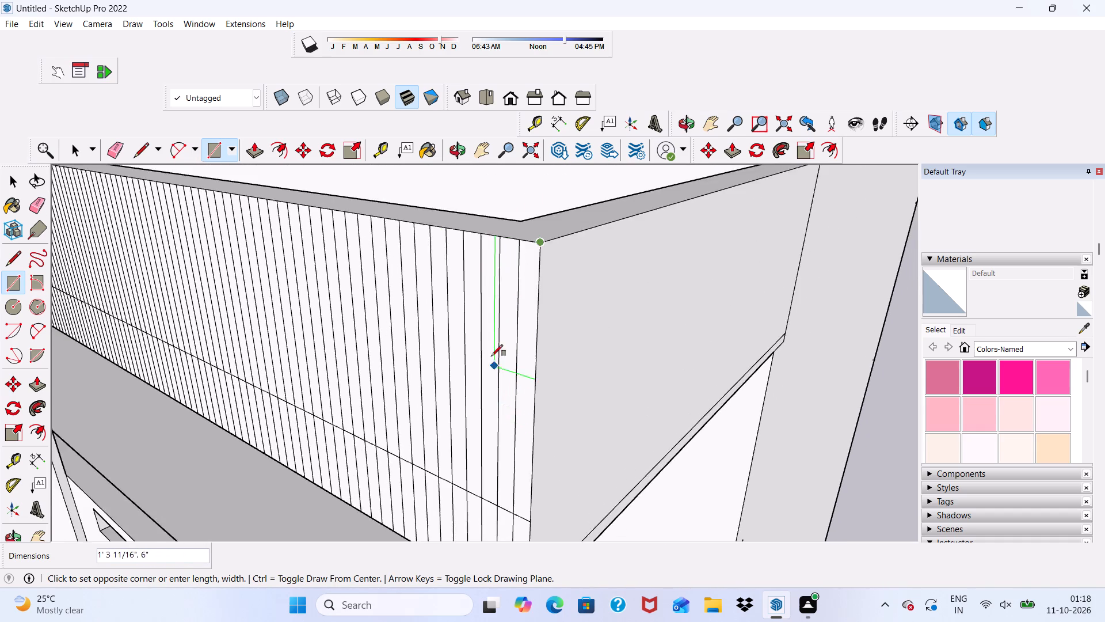
scroll(491, 356, up, 1)
scroll(486, 365, down, 4)
scroll(494, 491, up, 5)
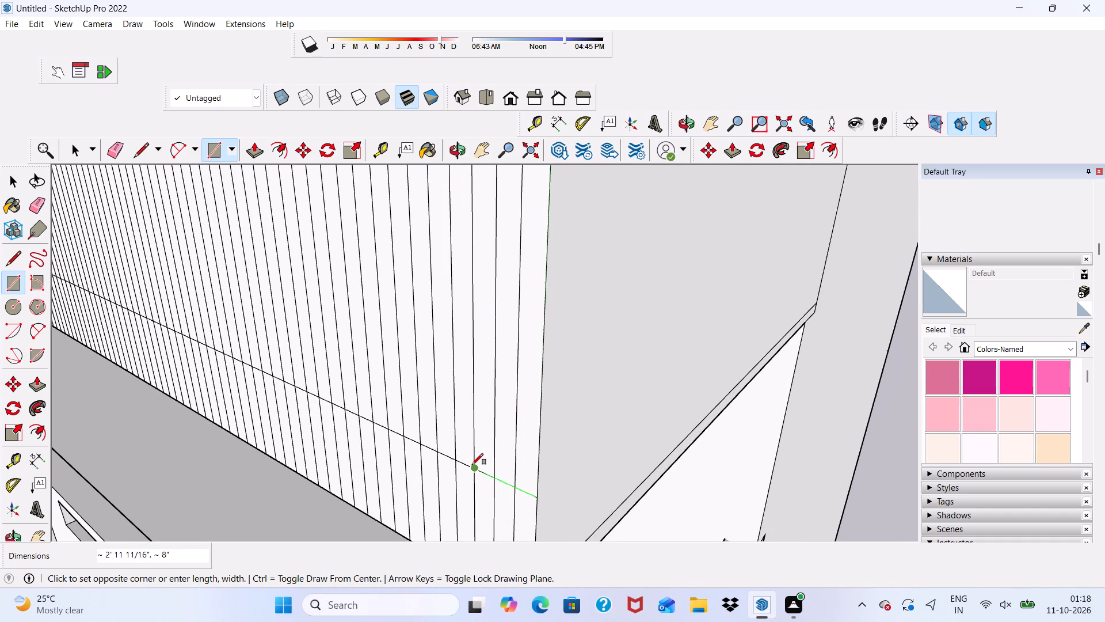
click(472, 465)
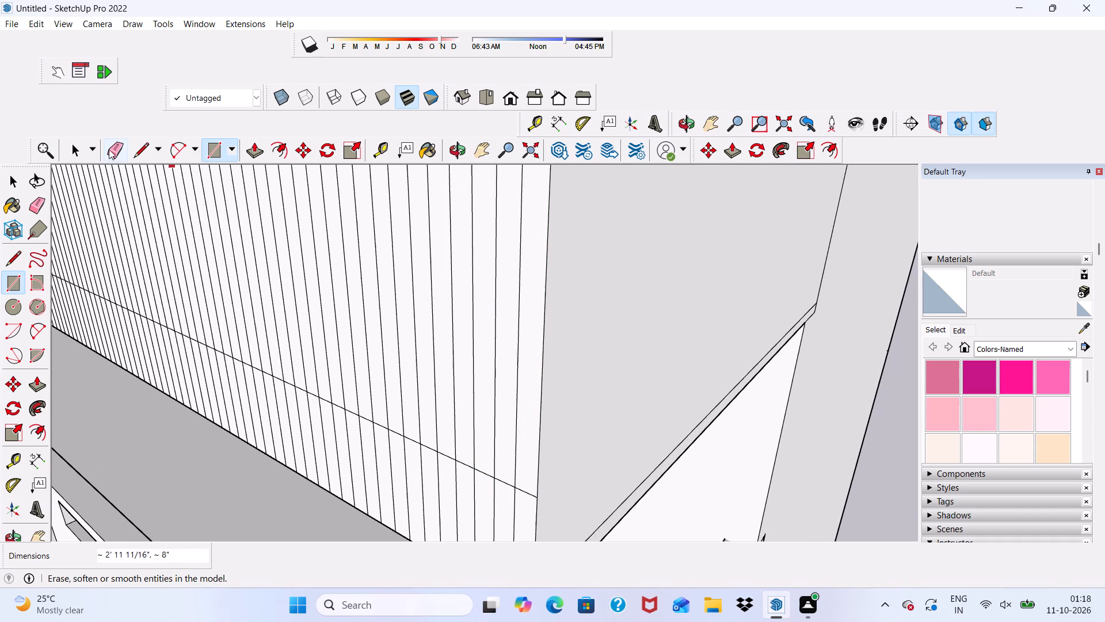
Erase the slat lines inside the corner rectangle above the horizontal line.
click(112, 148)
drag(474, 292, 474, 291)
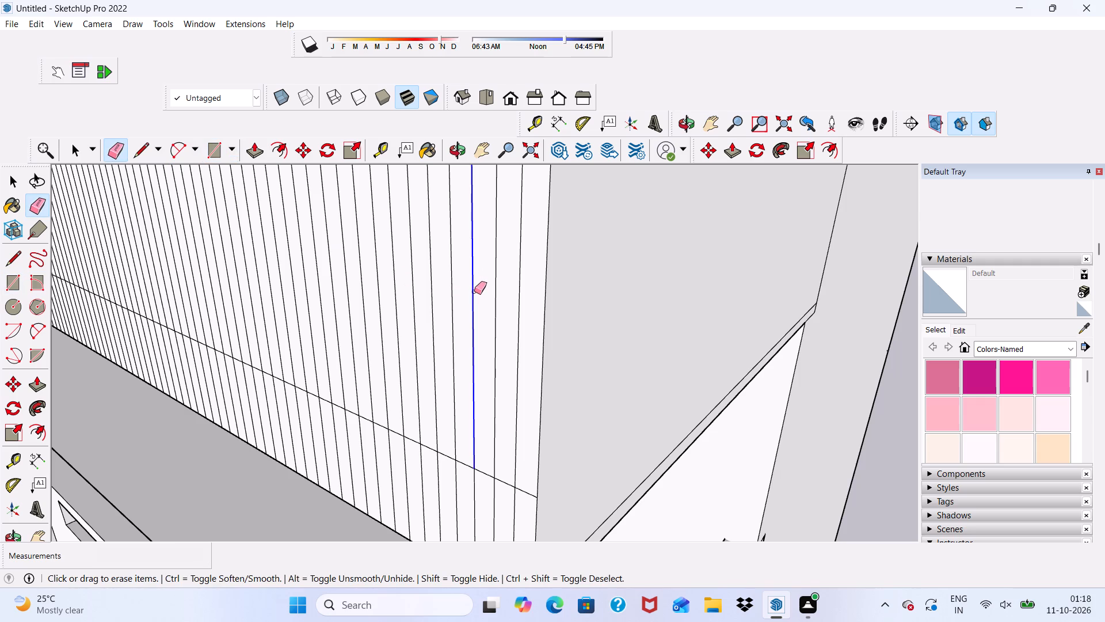
drag(474, 291, 519, 311)
scroll(499, 304, down, 5)
scroll(490, 440, up, 1)
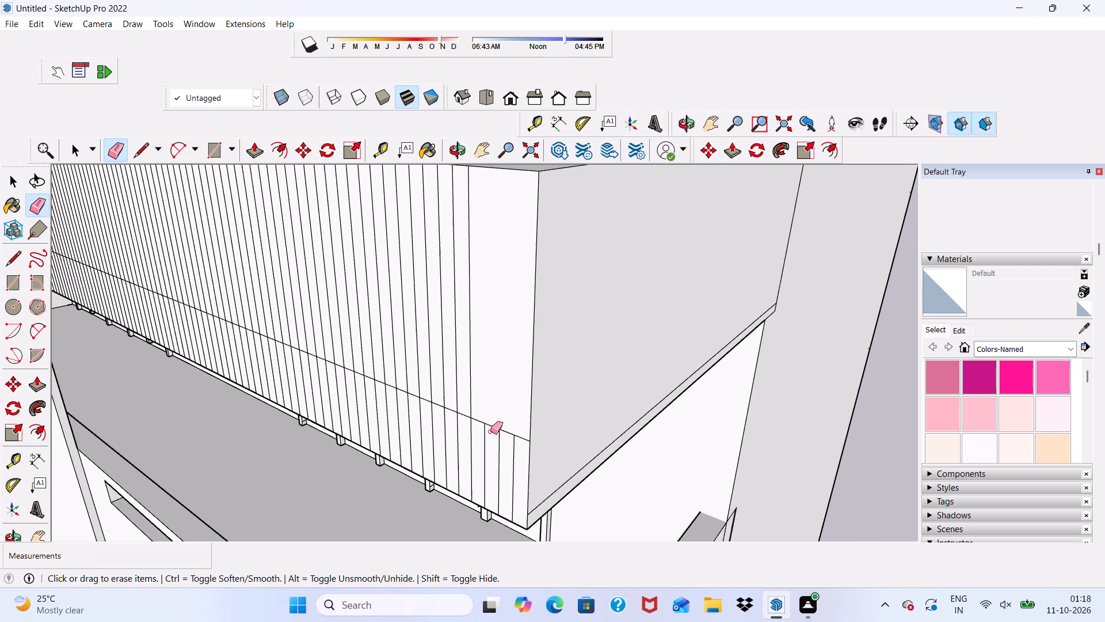
Erase the horizontal line and slat lines beneath the corner rectangle so the plain strip runs to the lower edge.
drag(512, 430, 512, 439)
click(512, 439)
drag(500, 428, 483, 423)
click(483, 422)
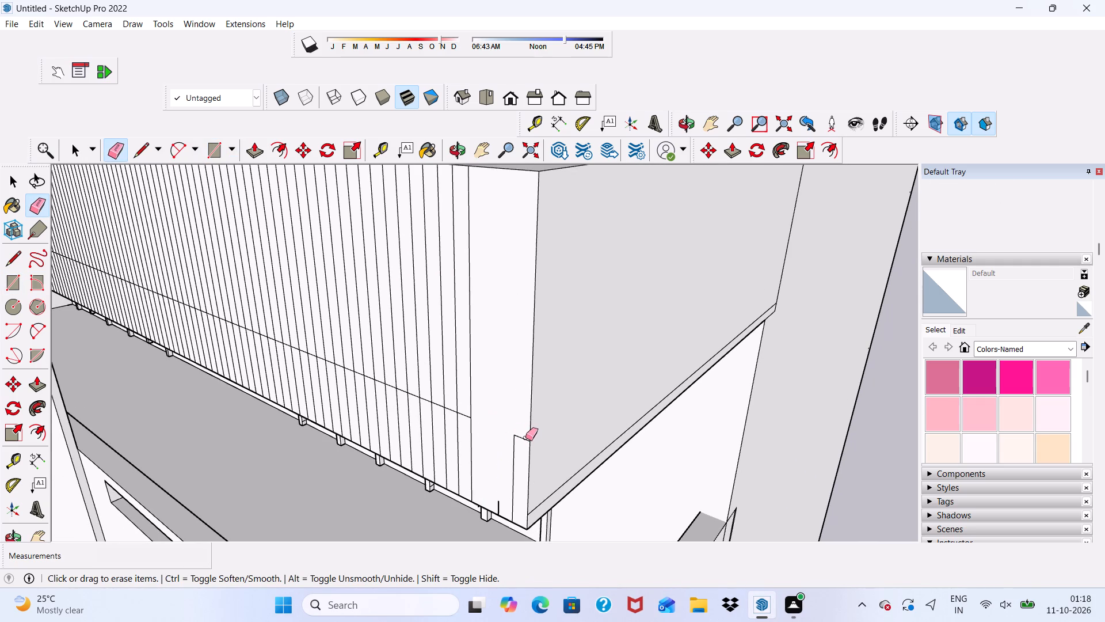
drag(524, 437, 524, 455)
drag(524, 455, 517, 461)
click(515, 464)
drag(515, 464, 510, 479)
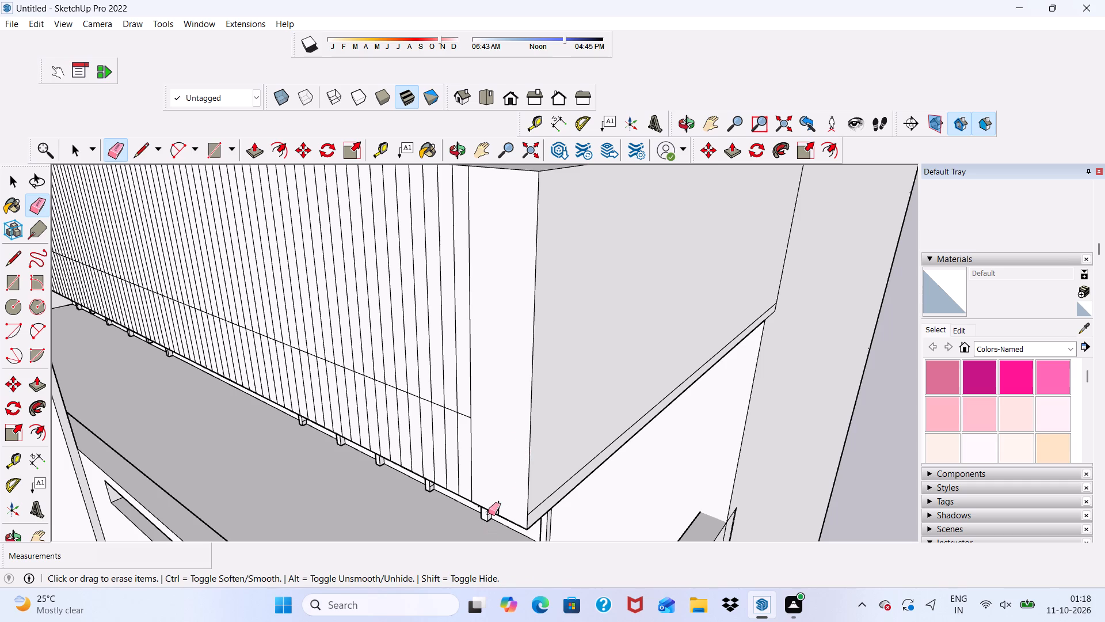
click(493, 506)
Erase the slat lines below the horizontal line across the balcony front, working from the end strip toward the tower.
scroll(484, 466, up, 1)
scroll(454, 422, down, 10)
scroll(435, 469, up, 6)
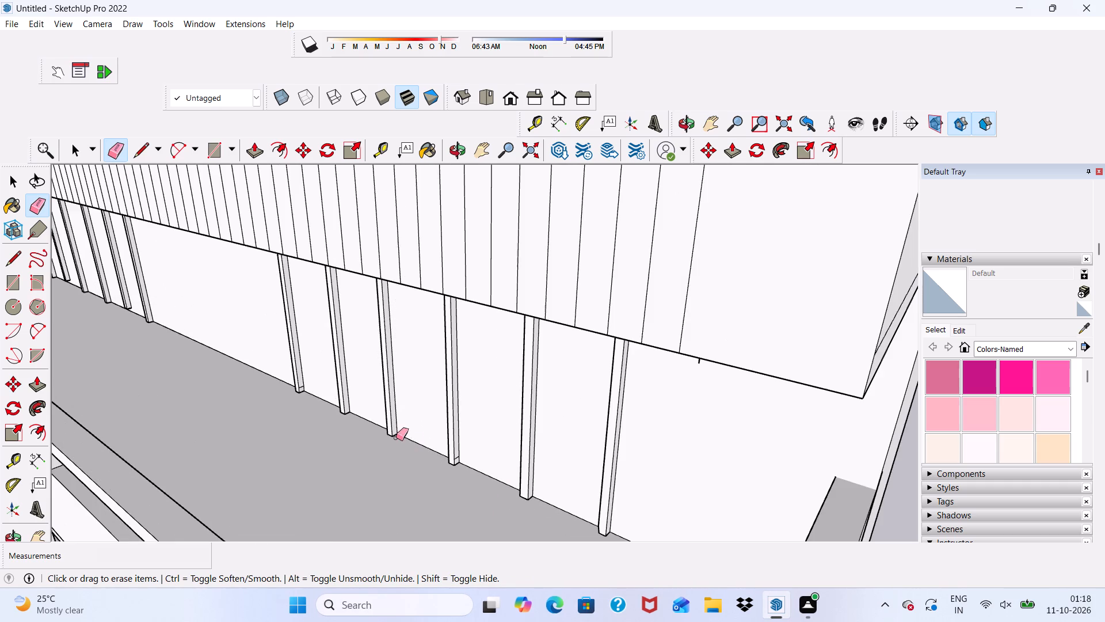
scroll(397, 394, down, 7)
middle_drag(500, 399, 601, 350)
scroll(737, 229, up, 2)
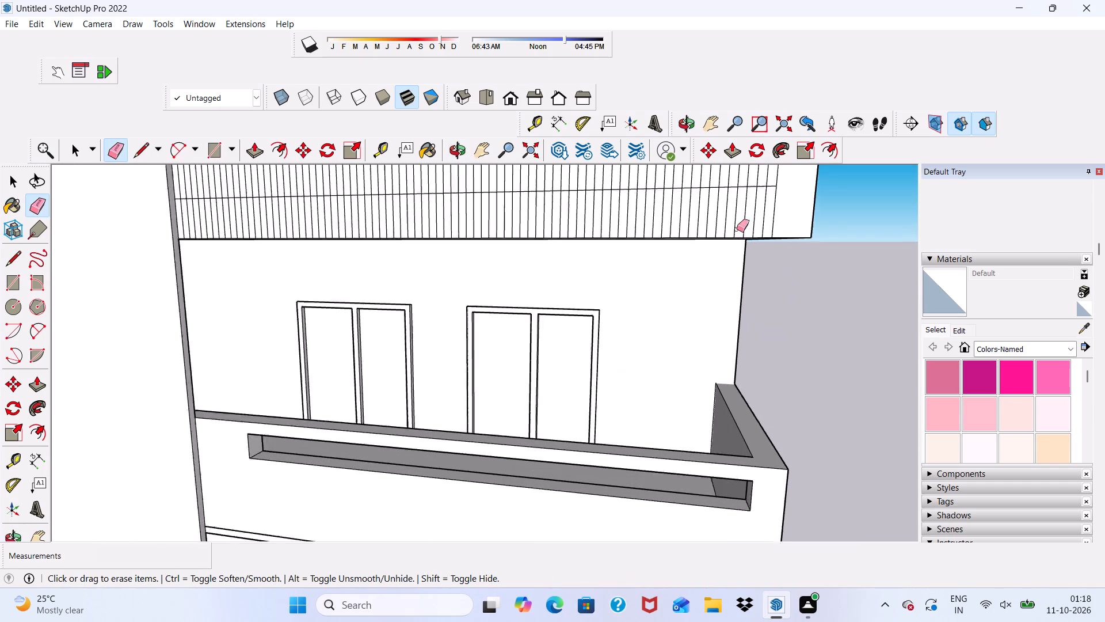
scroll(737, 229, up, 2)
drag(780, 206, 648, 222)
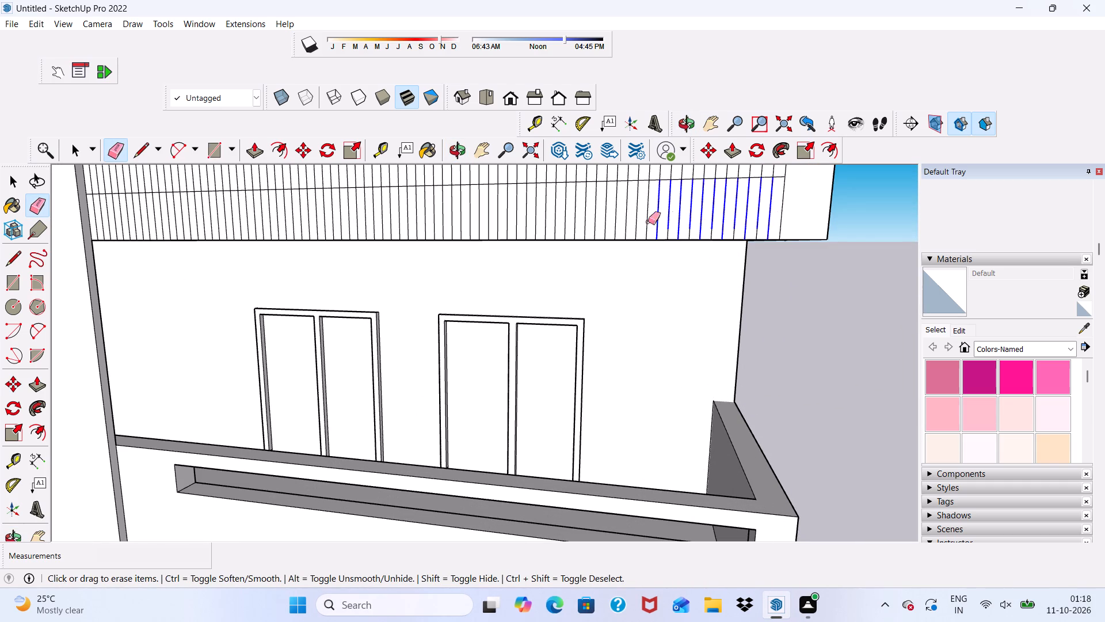
drag(648, 222, 395, 229)
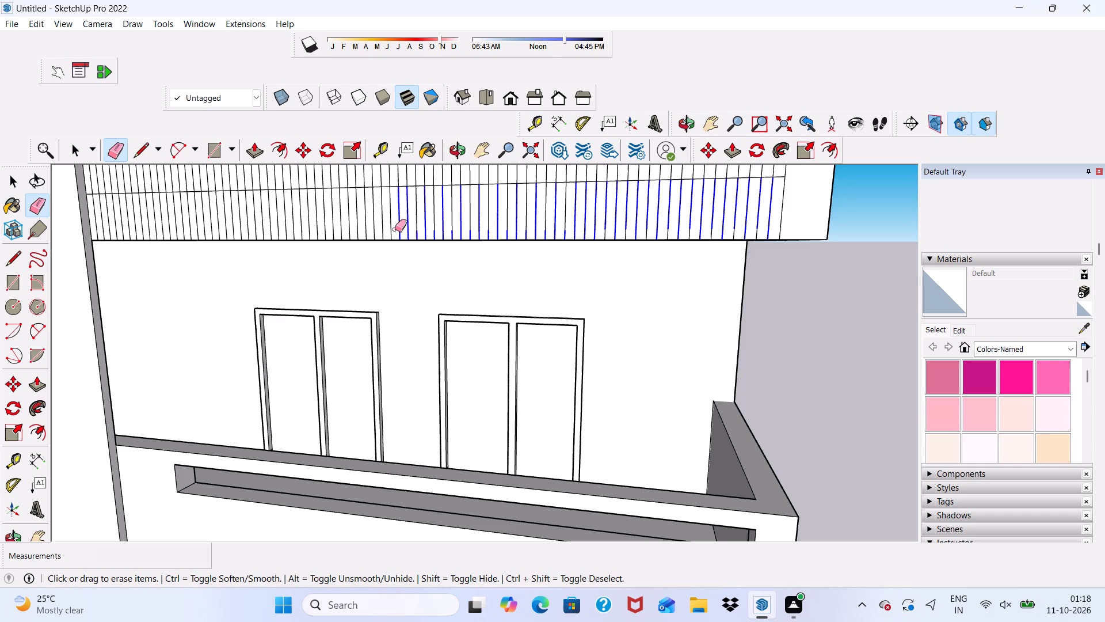
drag(395, 229, 304, 223)
click(304, 223)
Erase the end strip's inner boundary line below the horizontal line, including its short stub at the lower edge.
scroll(313, 223, down, 4)
scroll(620, 218, up, 4)
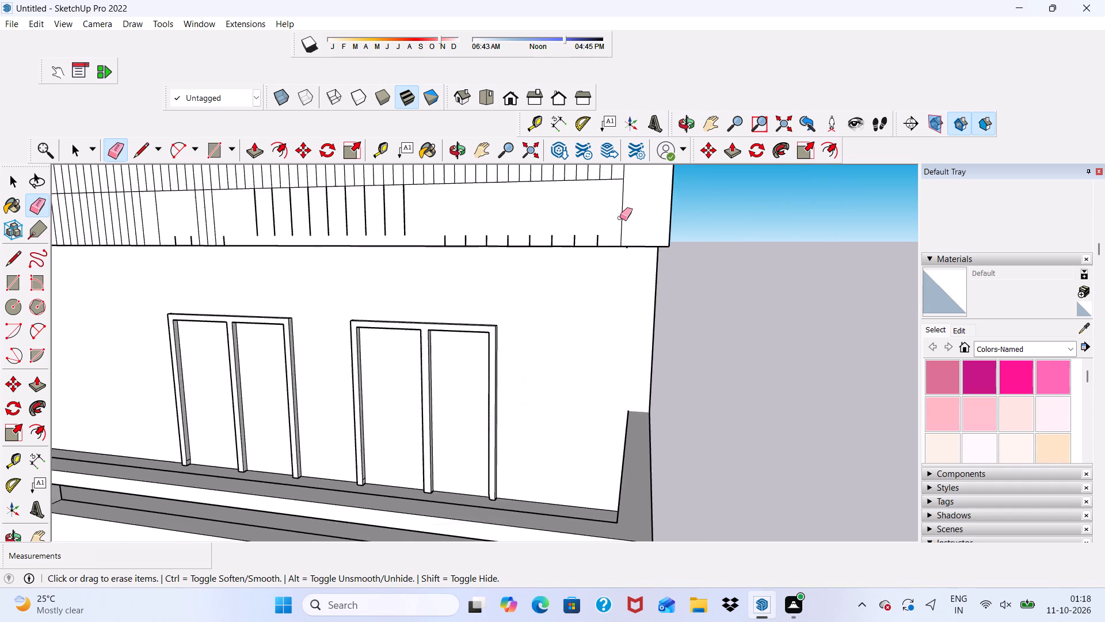
scroll(620, 218, up, 6)
drag(620, 225, 627, 227)
scroll(605, 246, up, 4)
drag(631, 249, 638, 252)
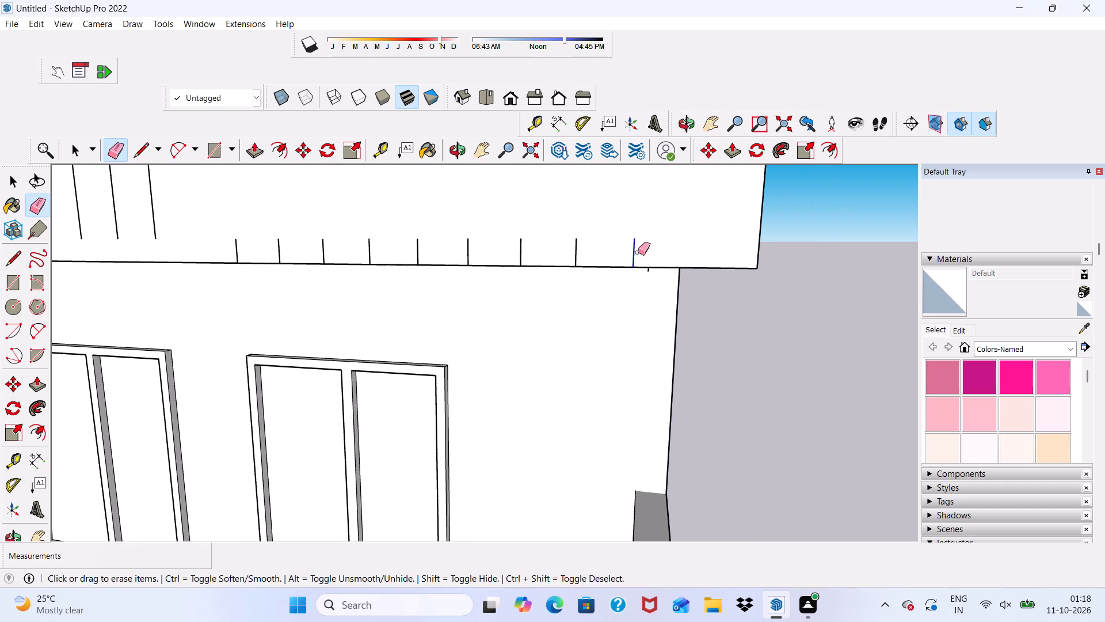
drag(638, 252, 638, 253)
Erase the row of short slat stubs along the balcony front's lower edge next to the end strip.
drag(577, 252, 539, 261)
drag(536, 260, 465, 251)
drag(465, 251, 258, 248)
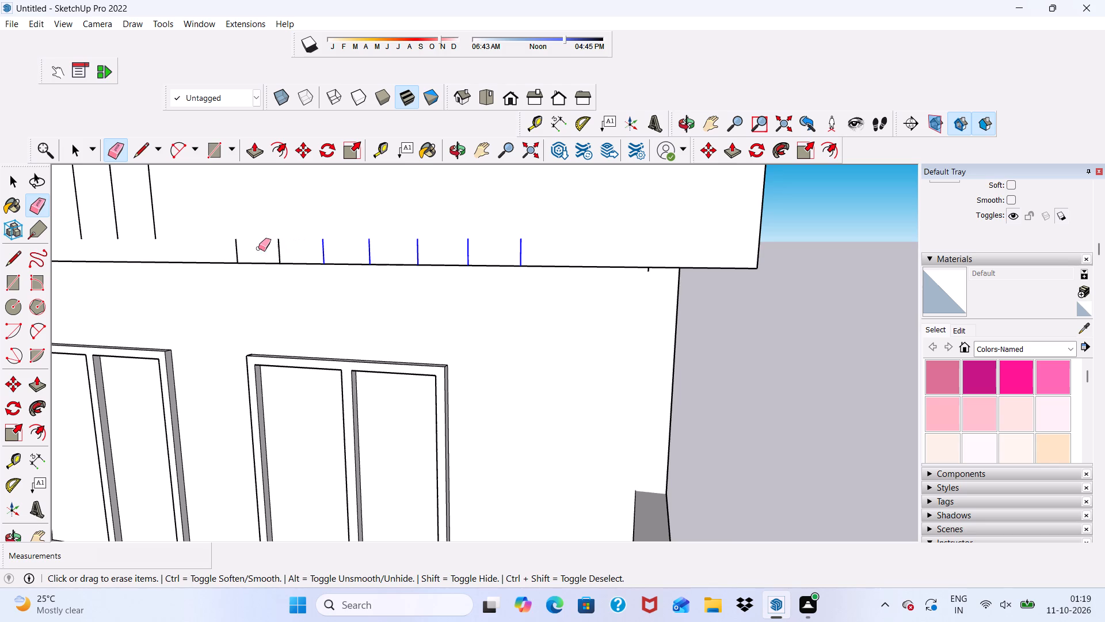
drag(258, 248, 241, 248)
double_click(241, 248)
click(237, 248)
Erase the tiny leftover edge on the balcony front's lower edge near the outer end corner.
scroll(234, 246, down, 7)
scroll(399, 262, down, 1)
middle_drag(399, 262, 430, 187)
scroll(455, 186, up, 12)
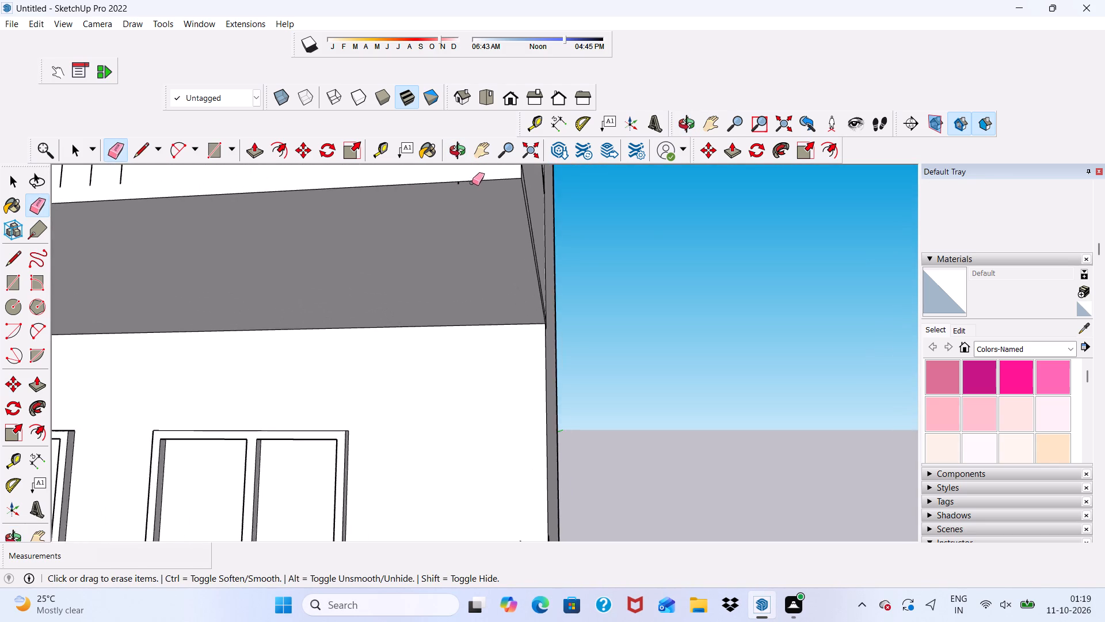
scroll(472, 183, up, 9)
drag(441, 183, 411, 187)
scroll(440, 217, down, 7)
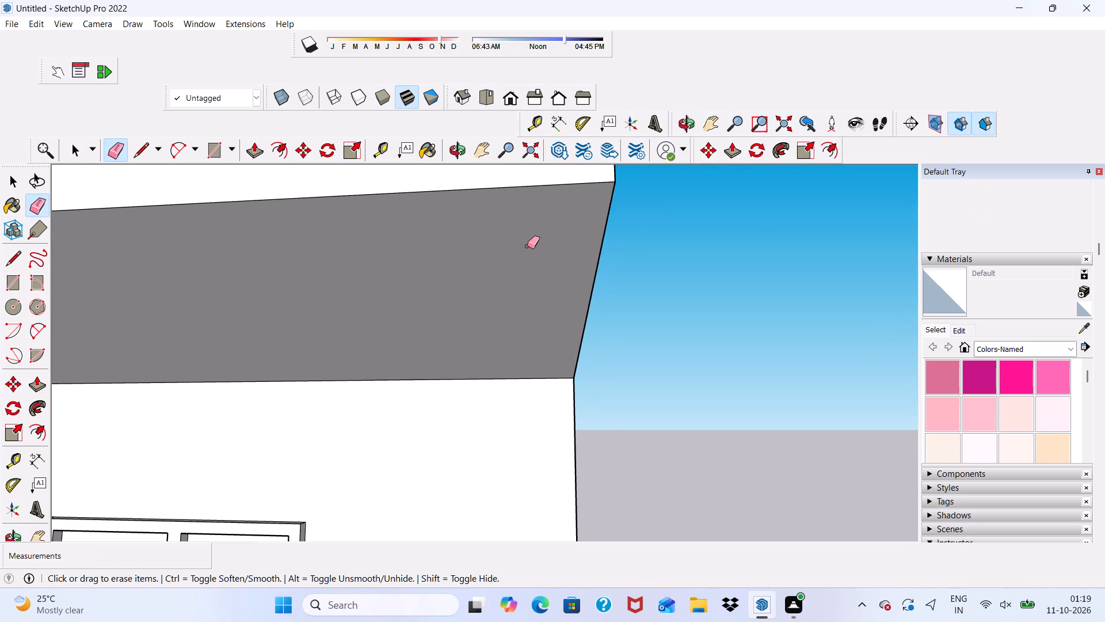
Erase the slat lines below the horizontal line, starting at the tower and working toward the end strip.
scroll(527, 246, down, 17)
scroll(414, 260, up, 14)
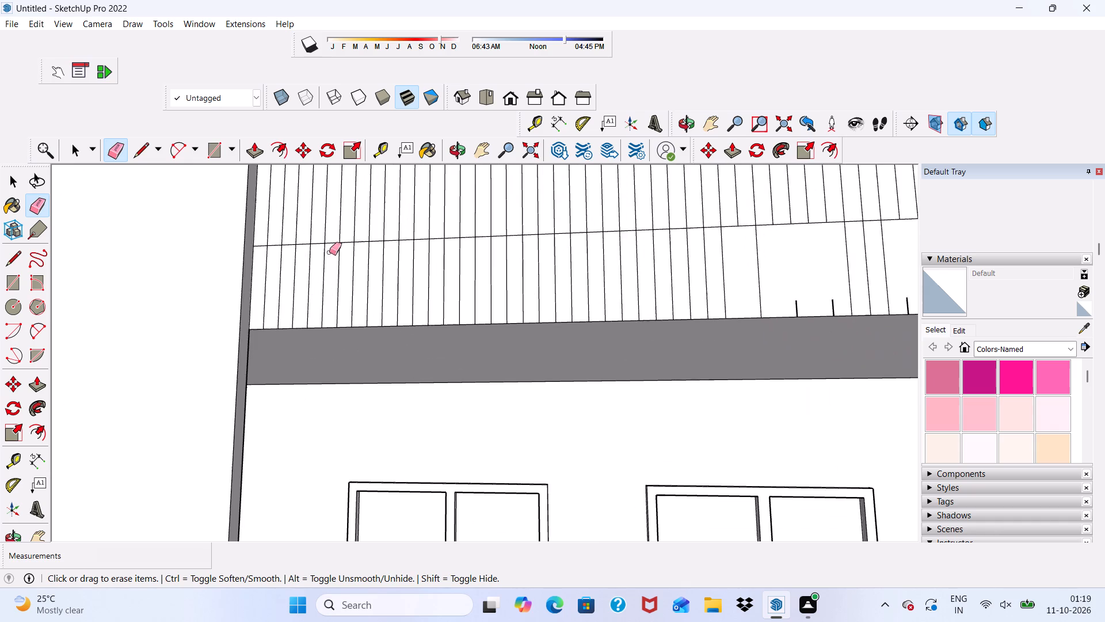
scroll(329, 252, up, 8)
drag(244, 278, 304, 287)
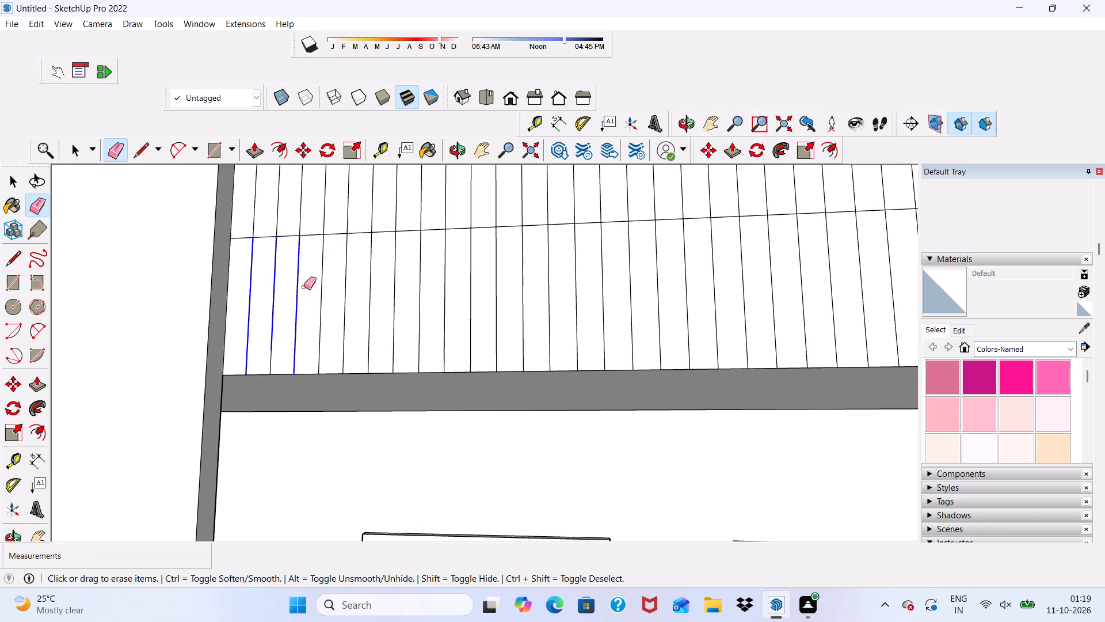
drag(304, 287, 497, 294)
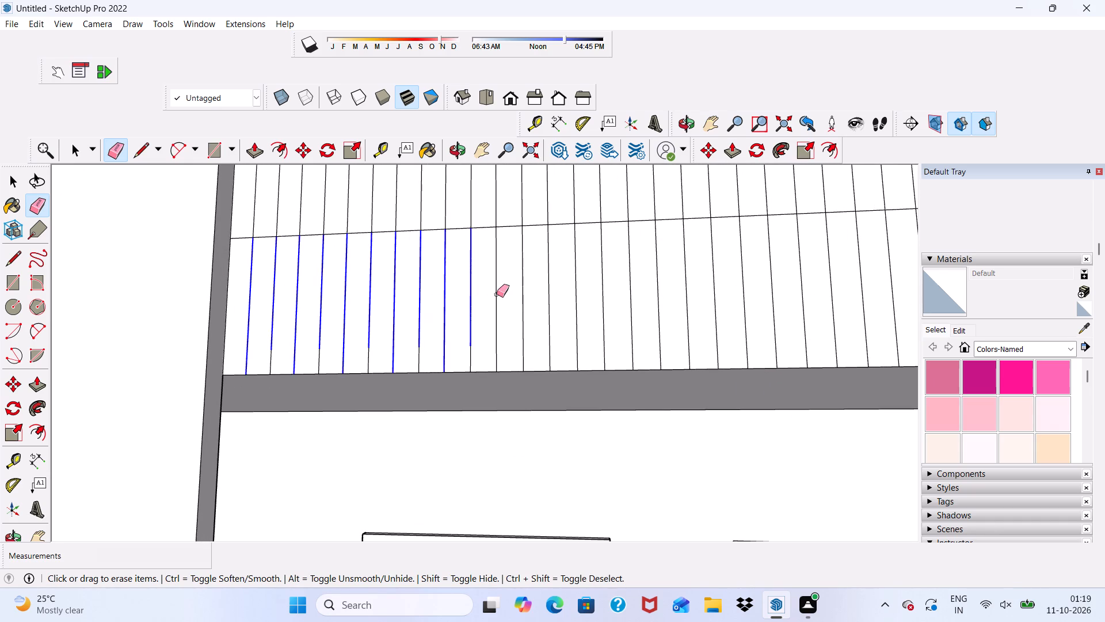
drag(497, 294, 639, 290)
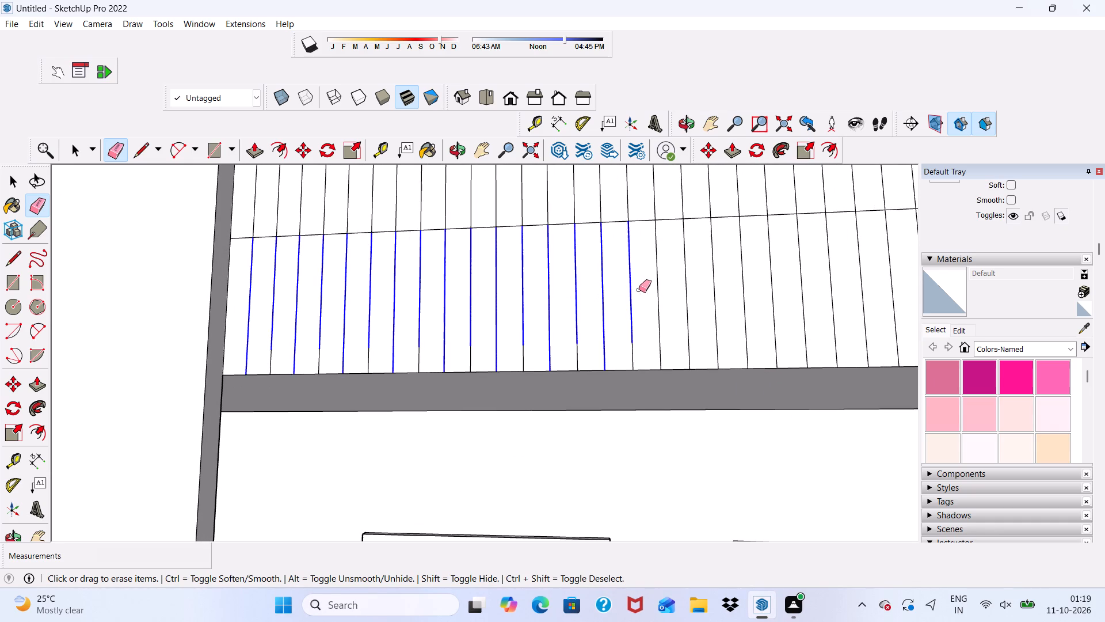
drag(639, 290, 850, 268)
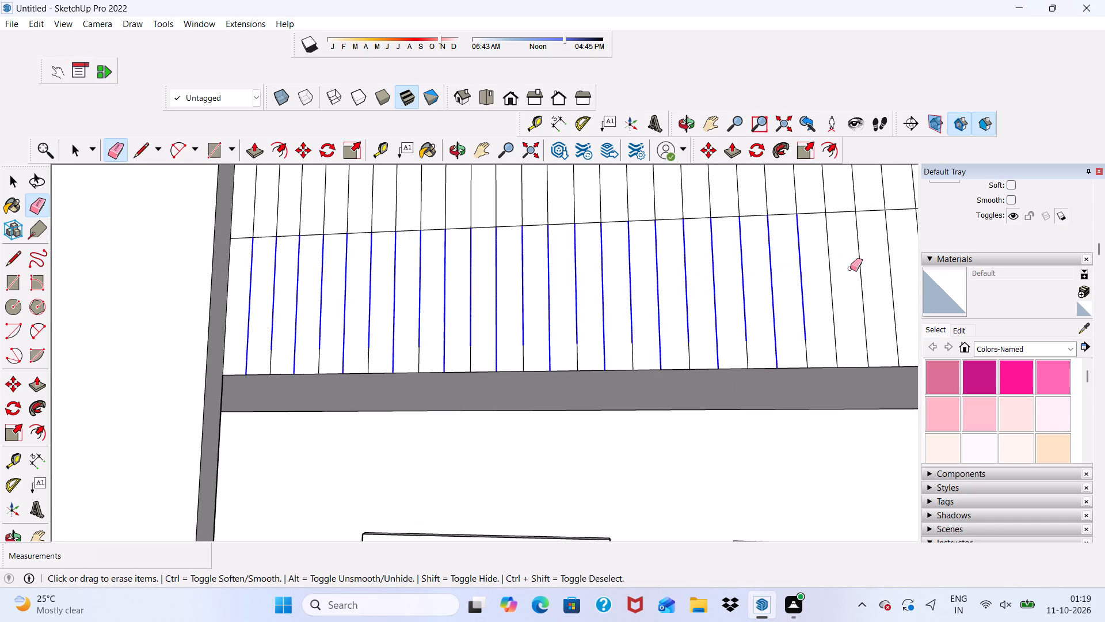
drag(850, 268, 883, 264)
Erase the remaining slat lines below the horizontal line across the middle of the balcony front.
scroll(706, 259, down, 15)
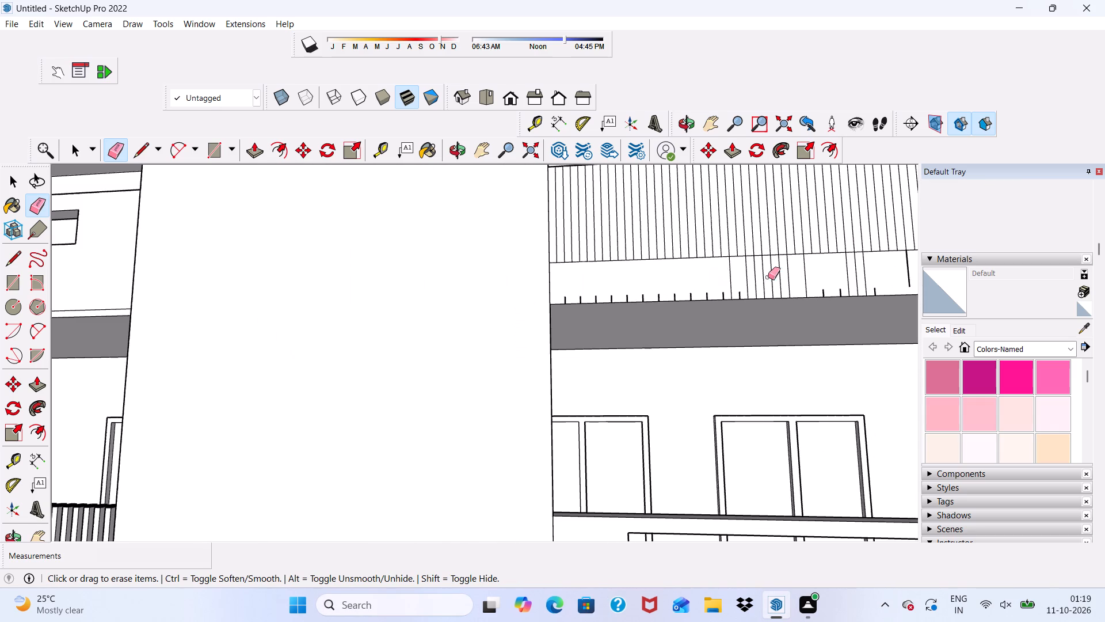
drag(732, 279, 805, 270)
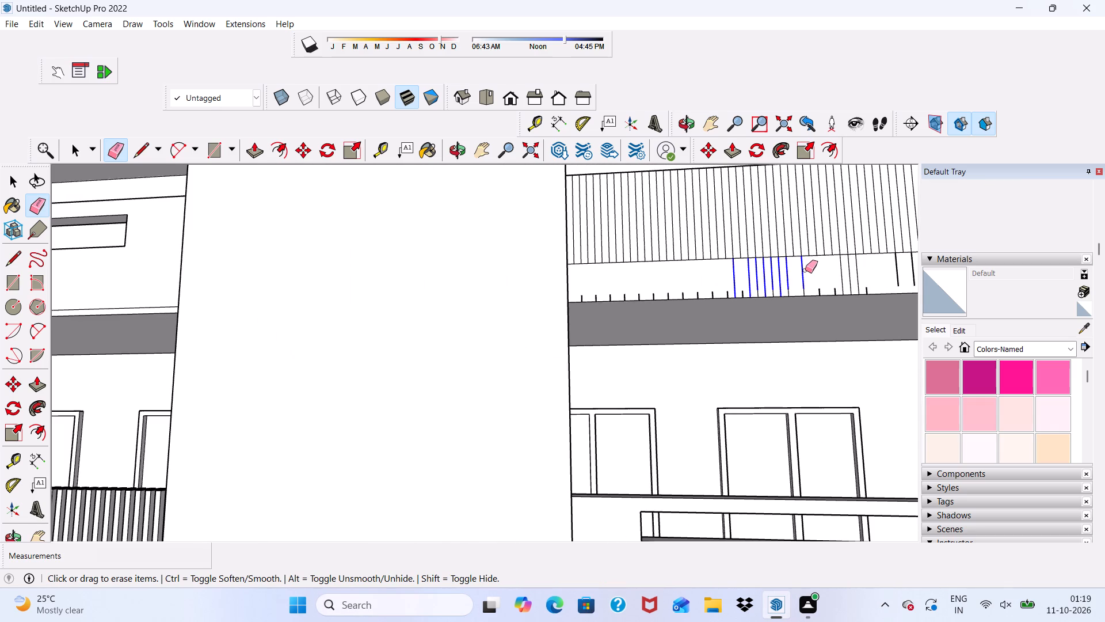
scroll(564, 255, down, 5)
scroll(730, 271, up, 5)
drag(736, 267, 787, 264)
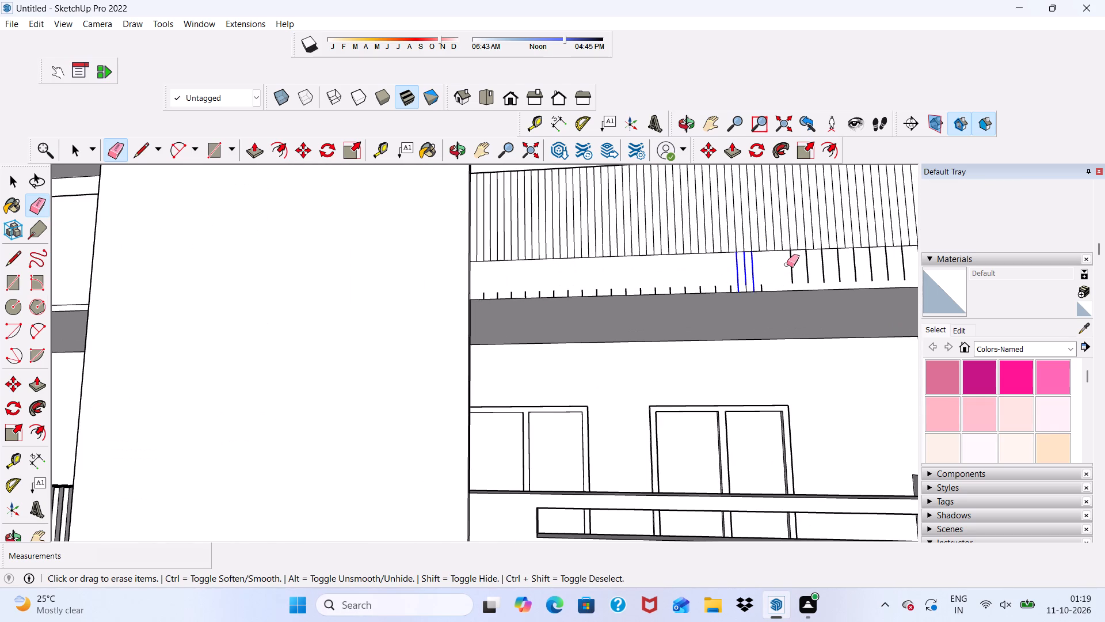
drag(787, 264, 908, 263)
scroll(548, 238, down, 5)
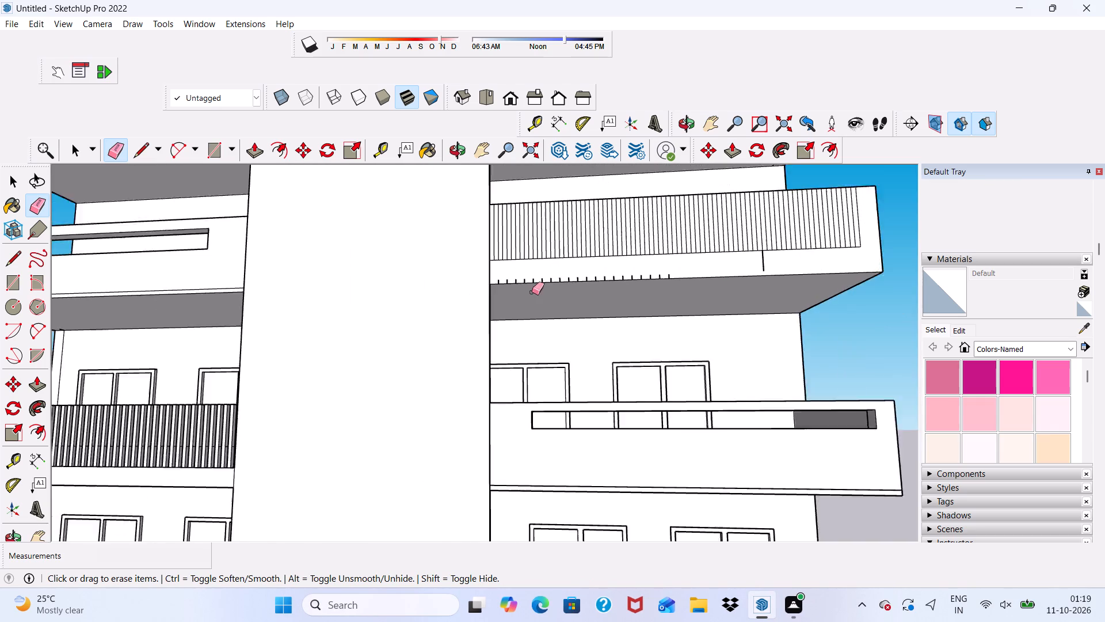
scroll(532, 292, down, 1)
scroll(598, 268, up, 1)
scroll(841, 264, up, 5)
drag(705, 268, 702, 277)
click(702, 277)
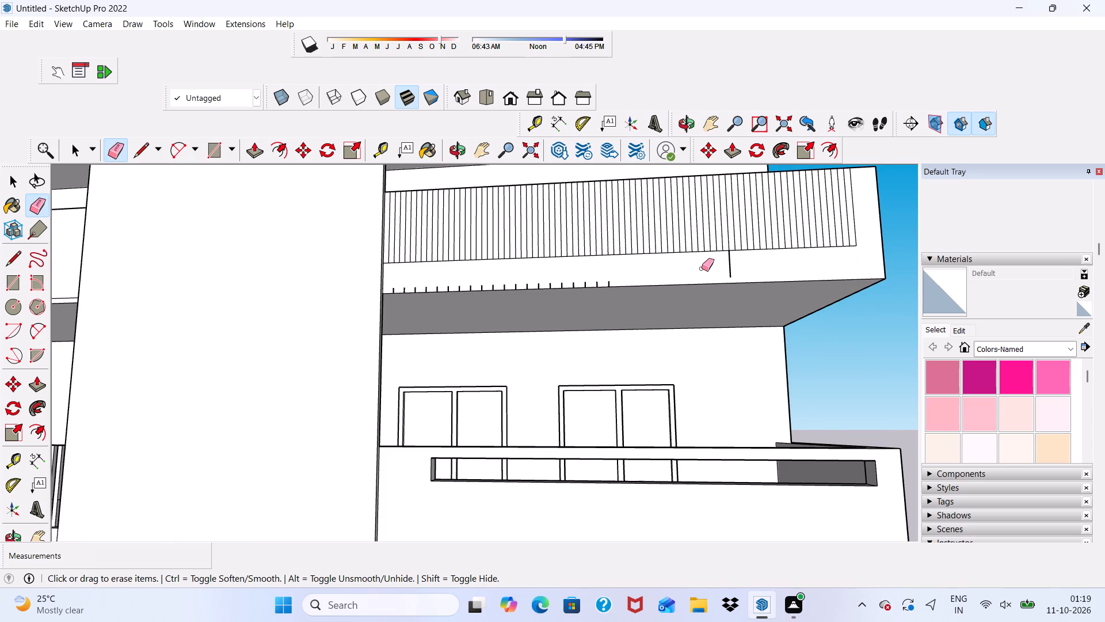
drag(702, 268, 722, 275)
Erase the short slat stubs on the lower edge from the middle of the balcony front toward the tower.
scroll(624, 266, up, 5)
middle_drag(517, 287, 484, 324)
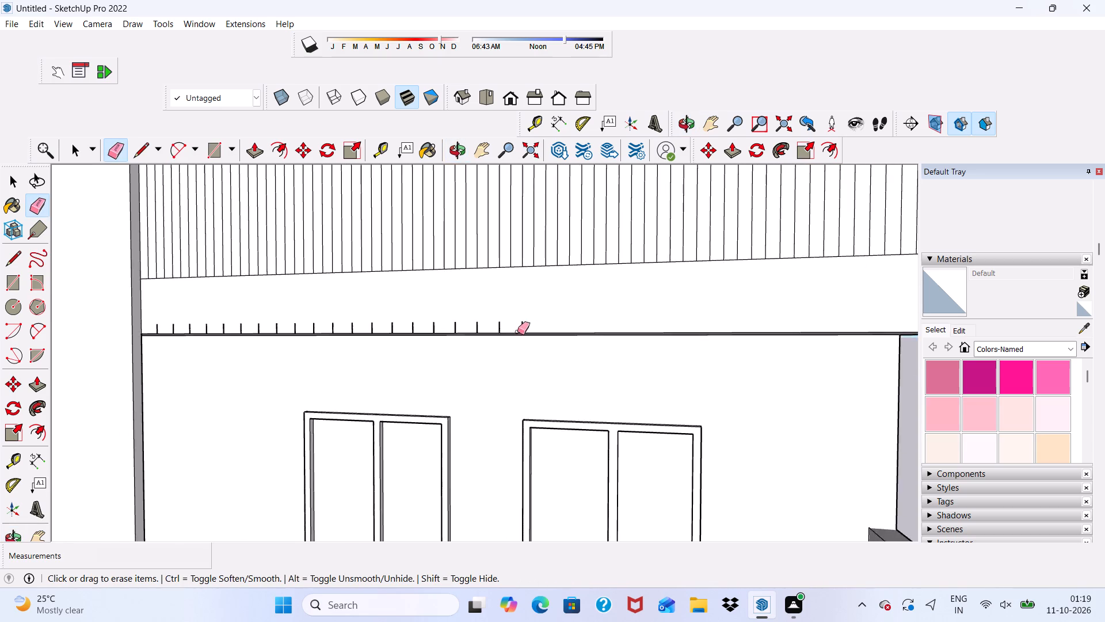
scroll(517, 331, up, 7)
drag(535, 321, 453, 321)
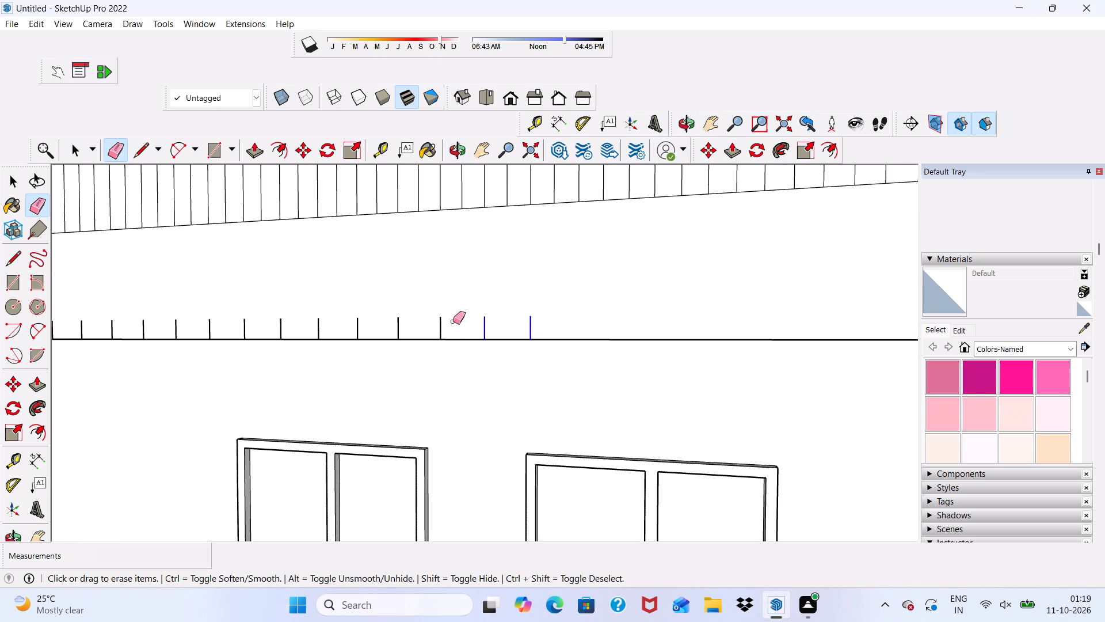
drag(453, 321, 274, 332)
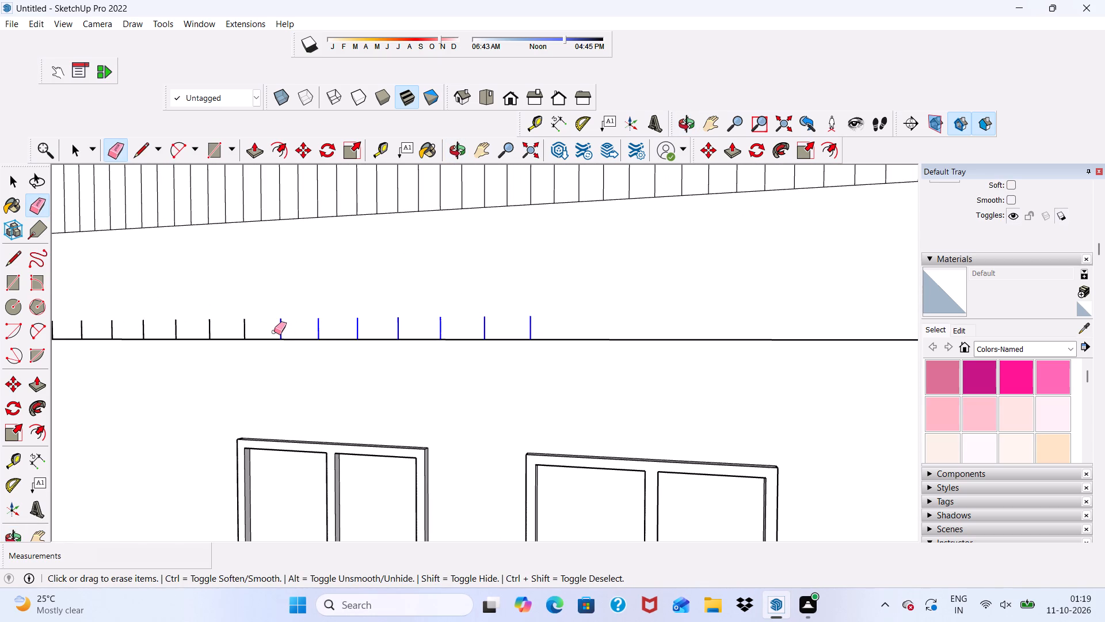
drag(274, 332, 161, 326)
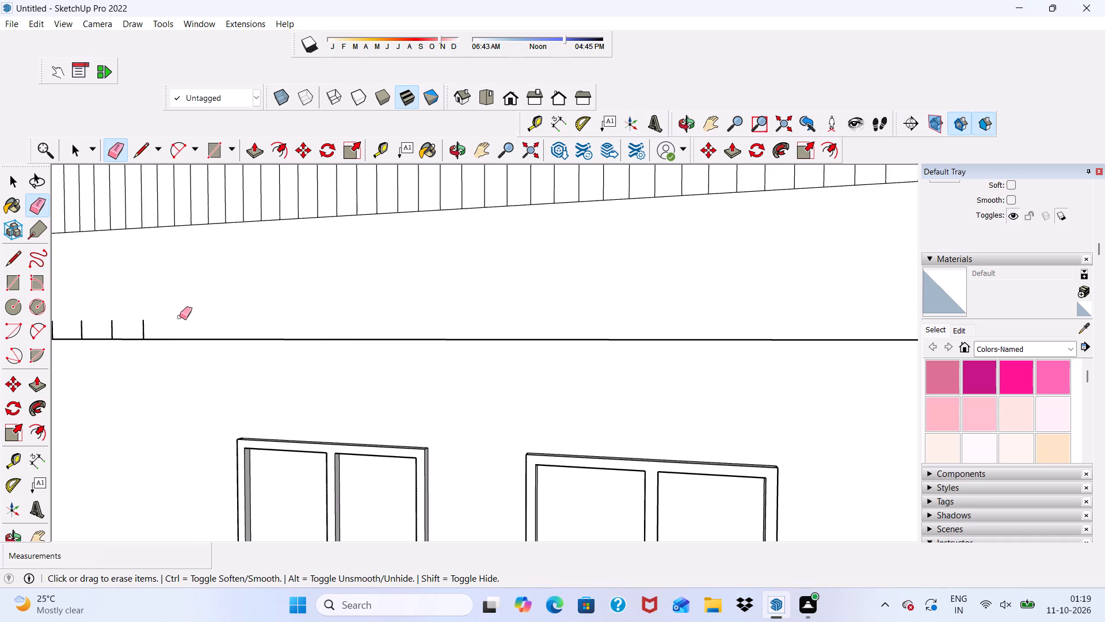
Erase the row of short slat stubs on the lower edge nearest the tower.
scroll(199, 312, down, 15)
scroll(285, 325, up, 11)
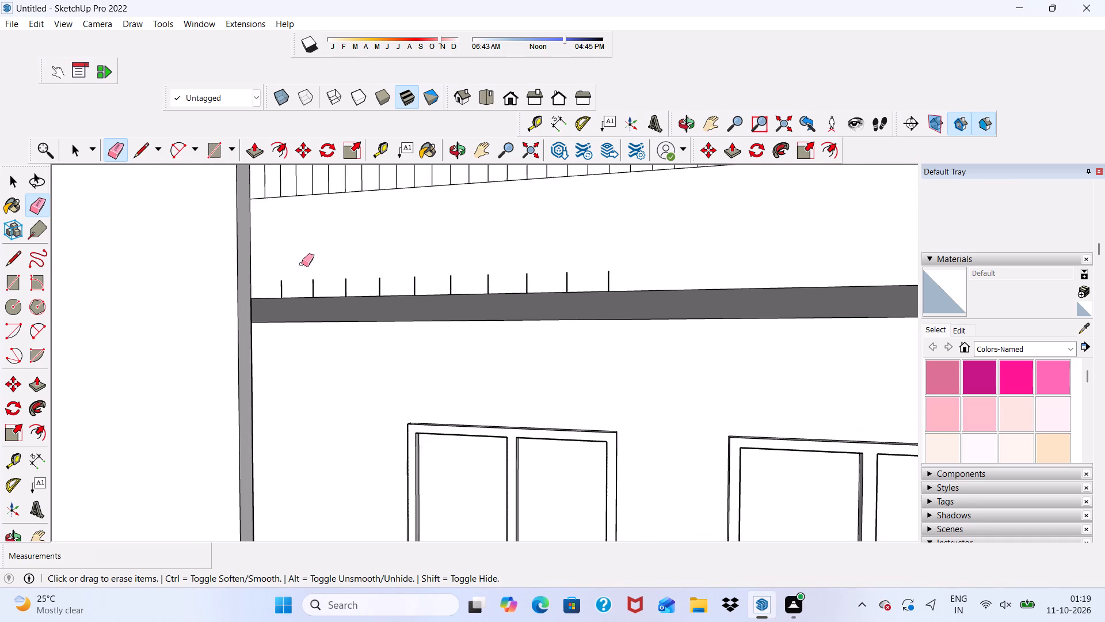
scroll(302, 264, up, 4)
click(269, 296)
drag(328, 295, 367, 295)
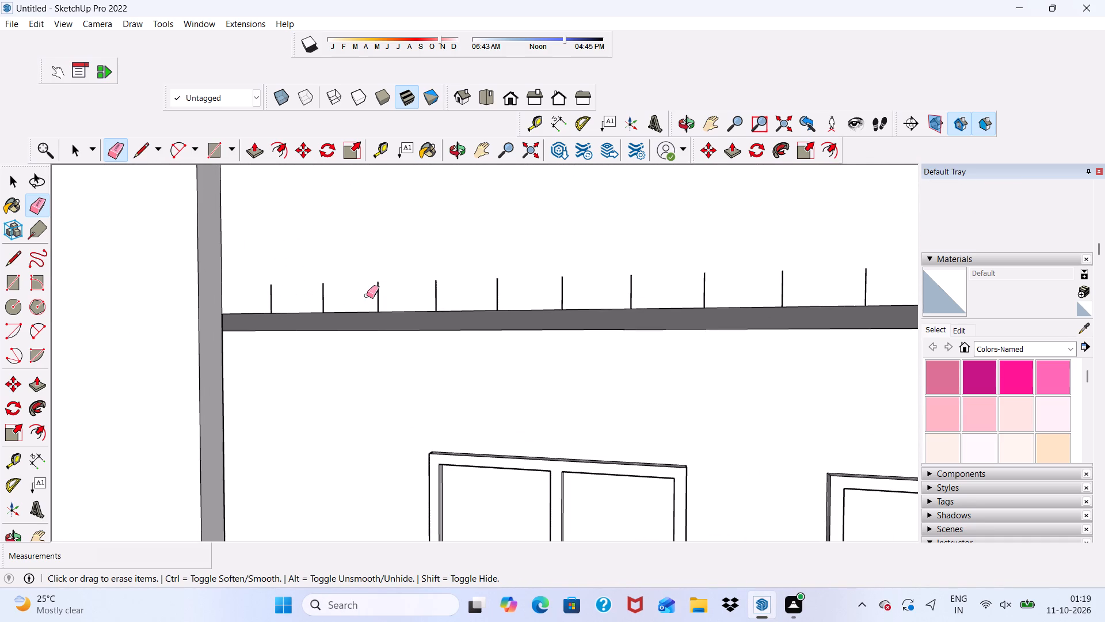
drag(367, 295, 631, 280)
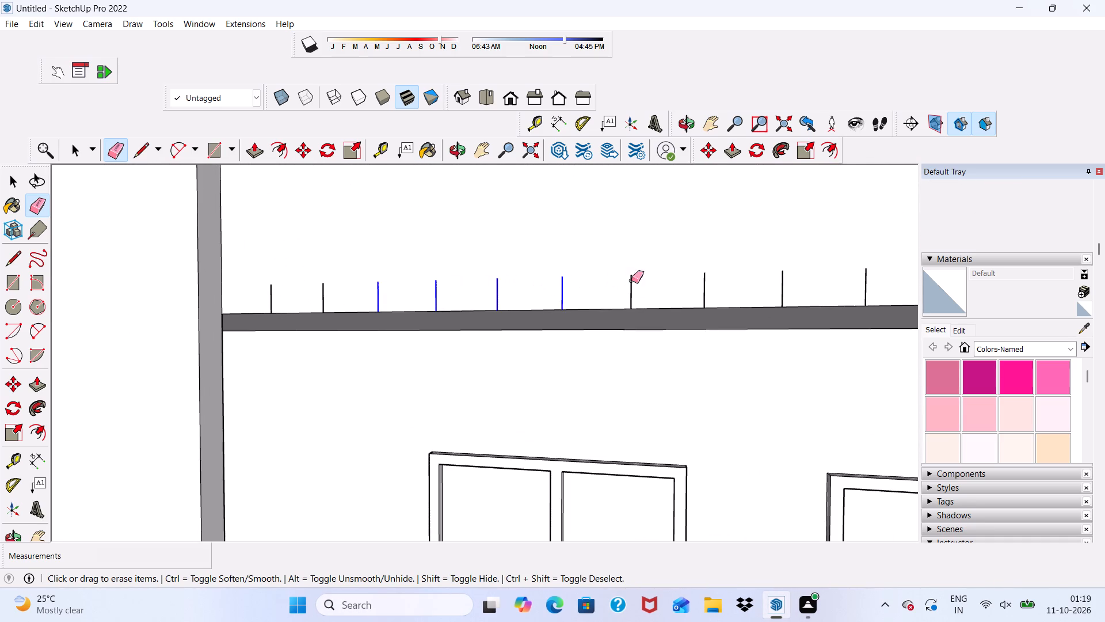
drag(631, 280, 889, 282)
click(889, 282)
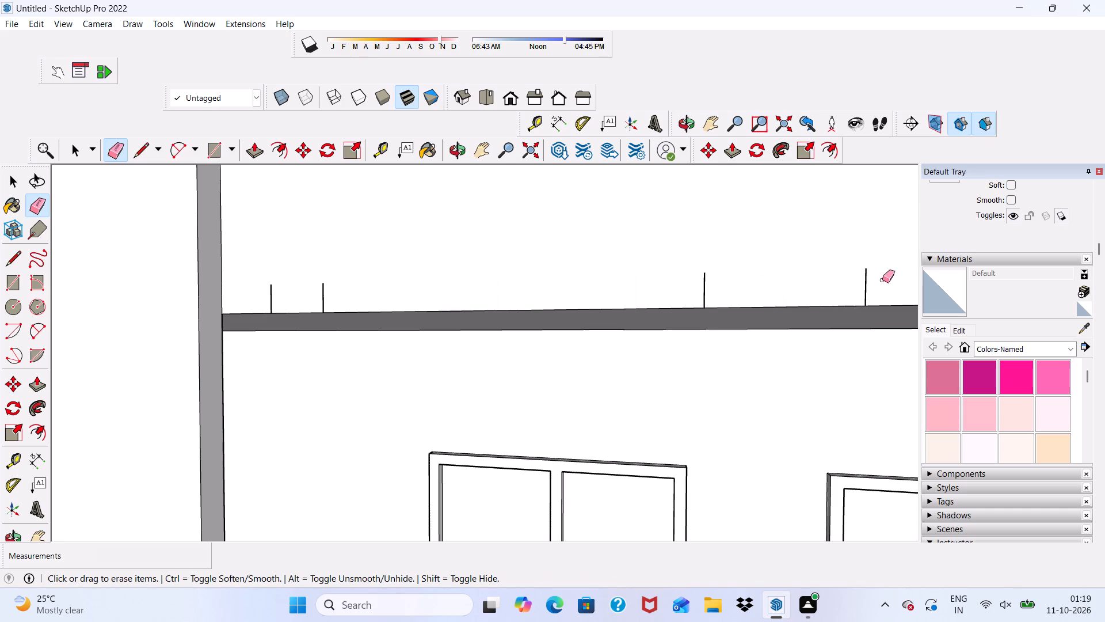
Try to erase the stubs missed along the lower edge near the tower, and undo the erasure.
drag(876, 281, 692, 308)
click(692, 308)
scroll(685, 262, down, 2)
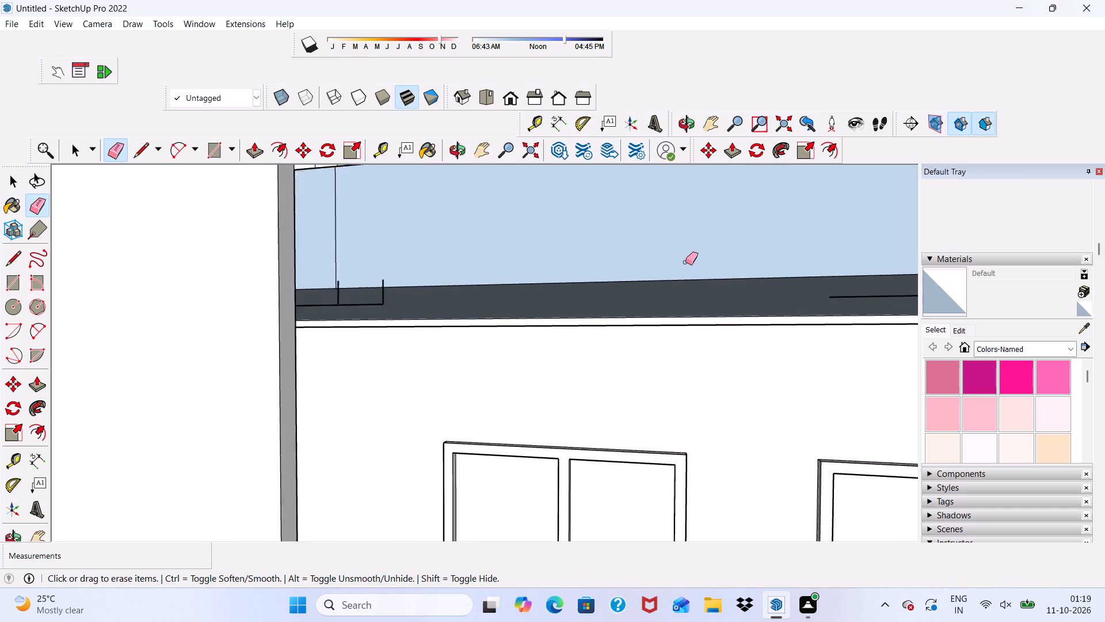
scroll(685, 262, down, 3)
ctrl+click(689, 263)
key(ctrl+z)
Erase the four missed slat stubs along the lower edge near the tower, leaving the lower band plain.
scroll(765, 278, up, 4)
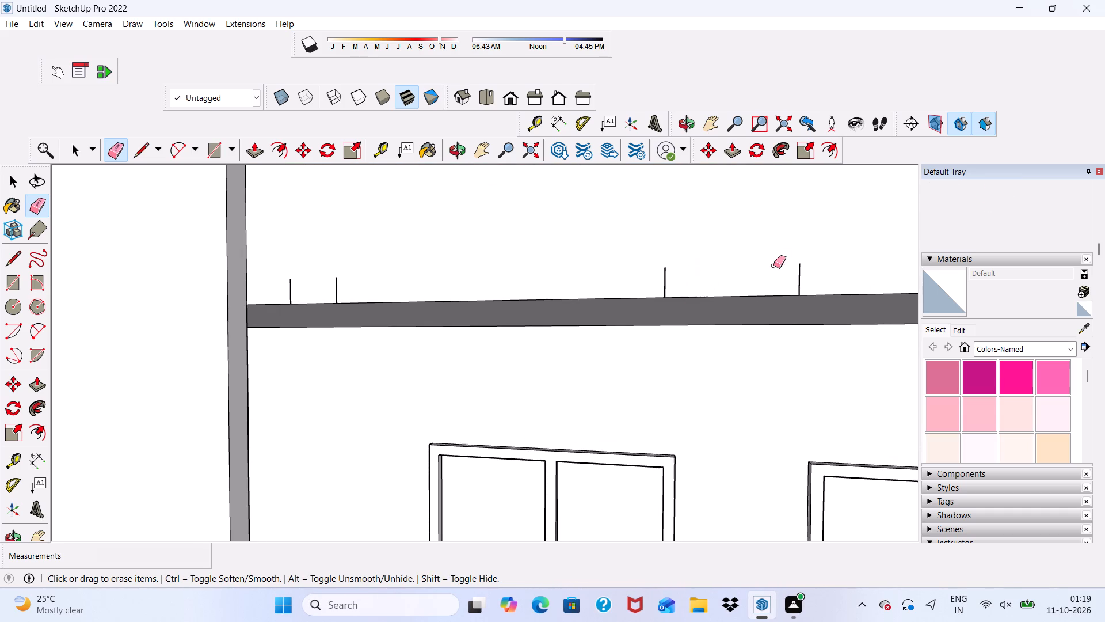
drag(796, 273, 815, 277)
drag(660, 285, 659, 283)
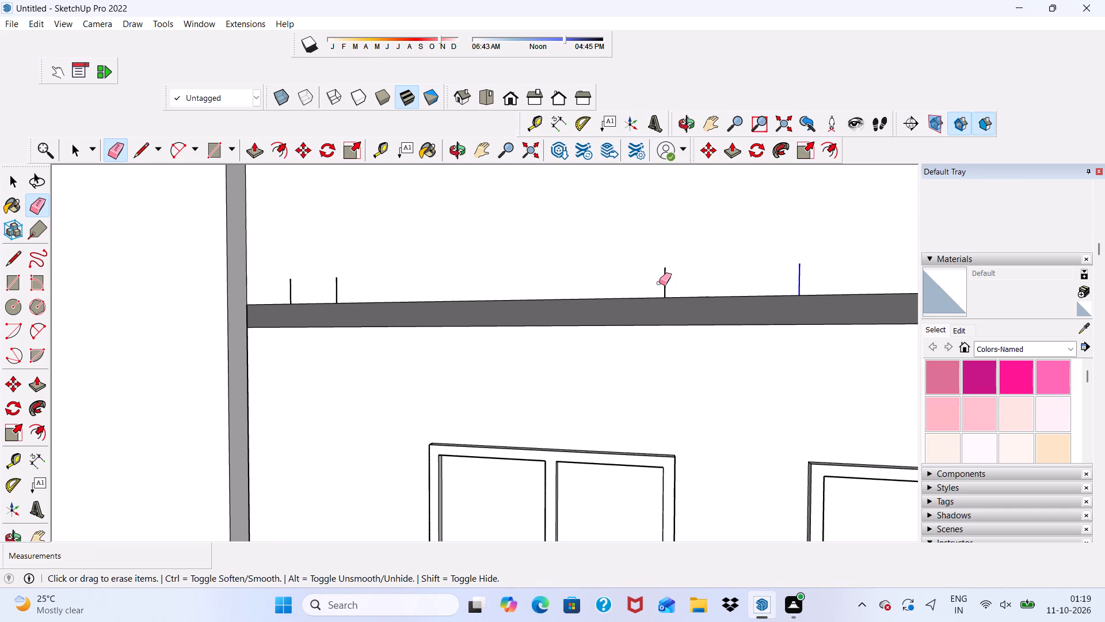
drag(659, 283, 662, 275)
click(663, 272)
scroll(401, 278, up, 3)
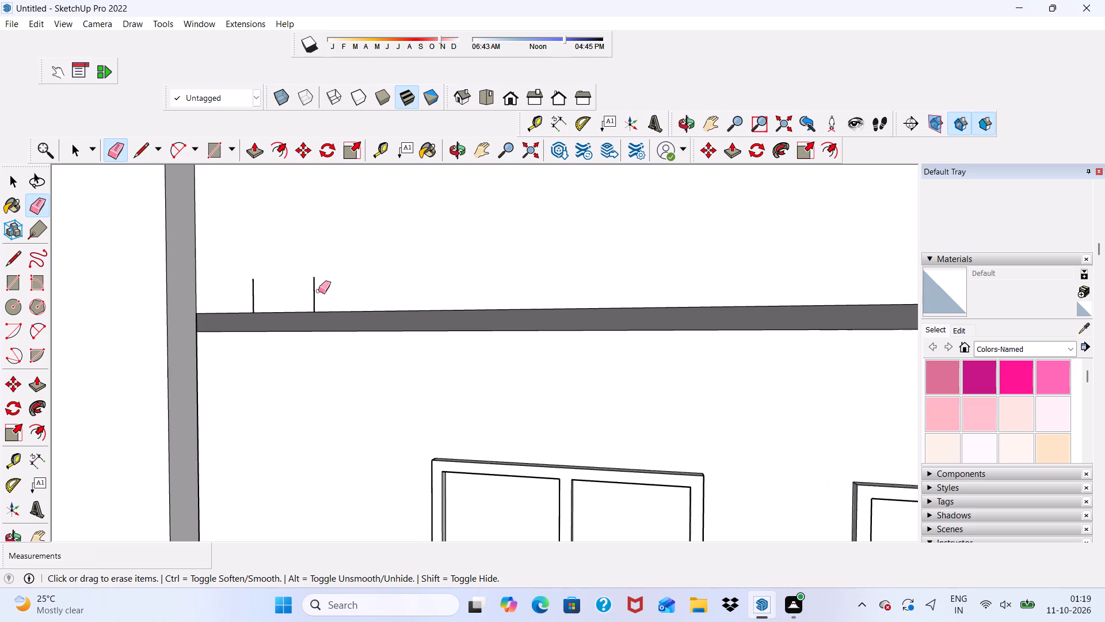
click(306, 295)
drag(305, 293, 313, 290)
click(252, 295)
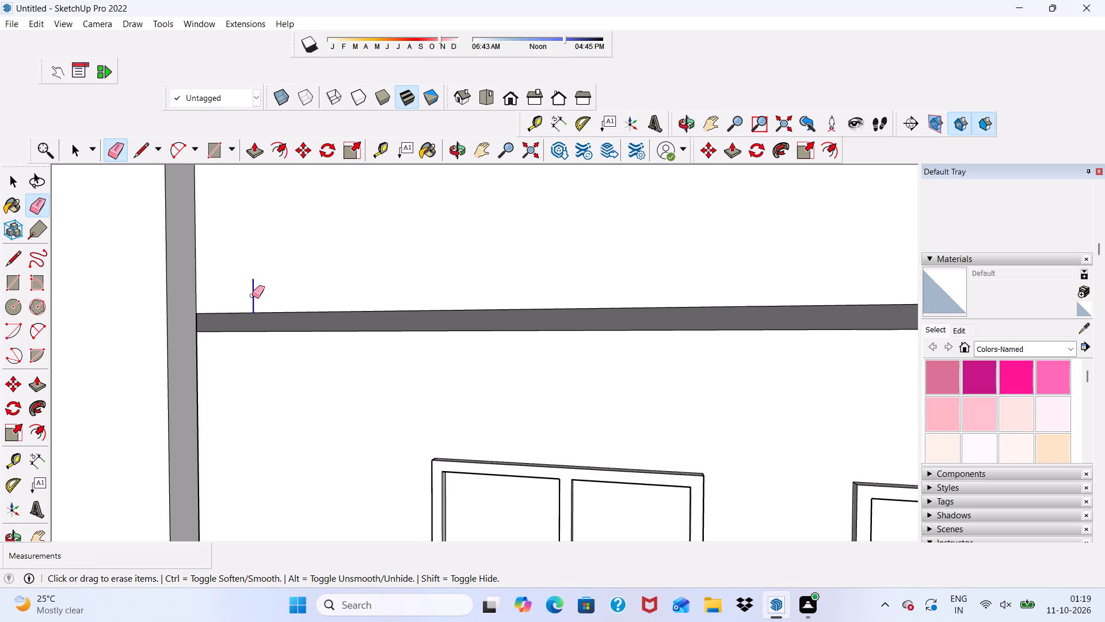
click(313, 264)
Select the plain L-shaped face formed by the lower band and end strip for Push/Pull.
key(space)
click(314, 264)
scroll(307, 270, down, 4)
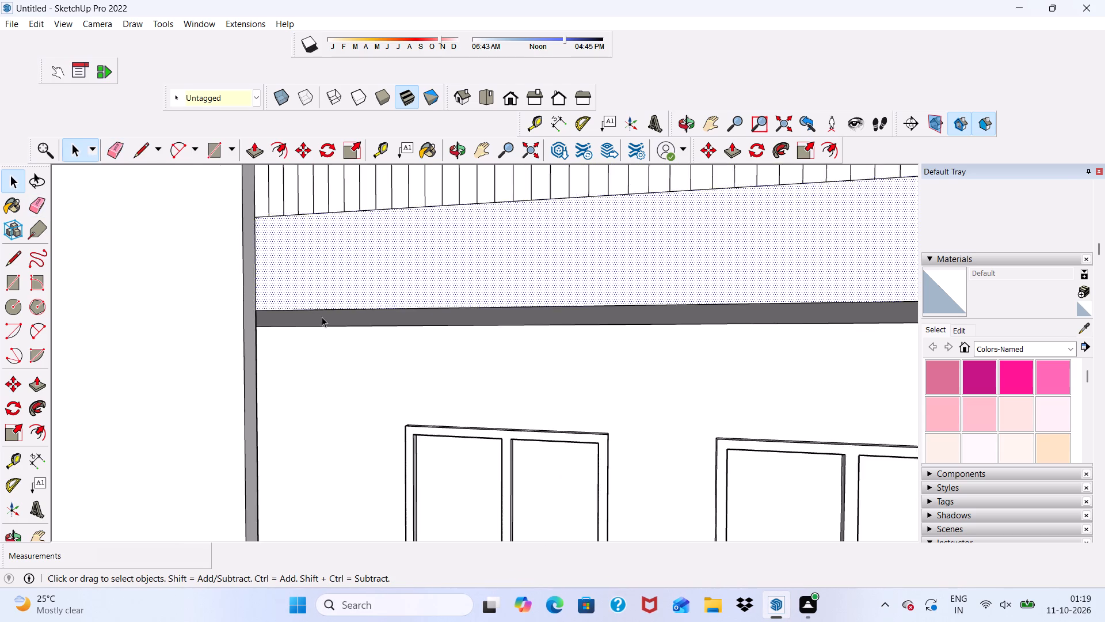
scroll(322, 317, down, 14)
scroll(365, 274, down, 3)
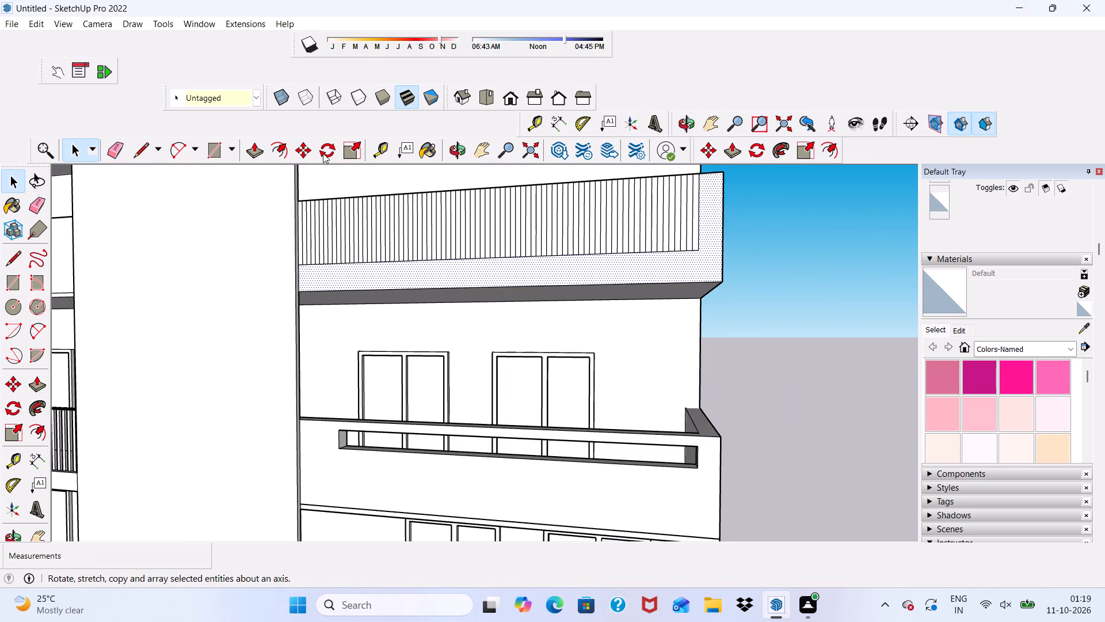
click(251, 153)
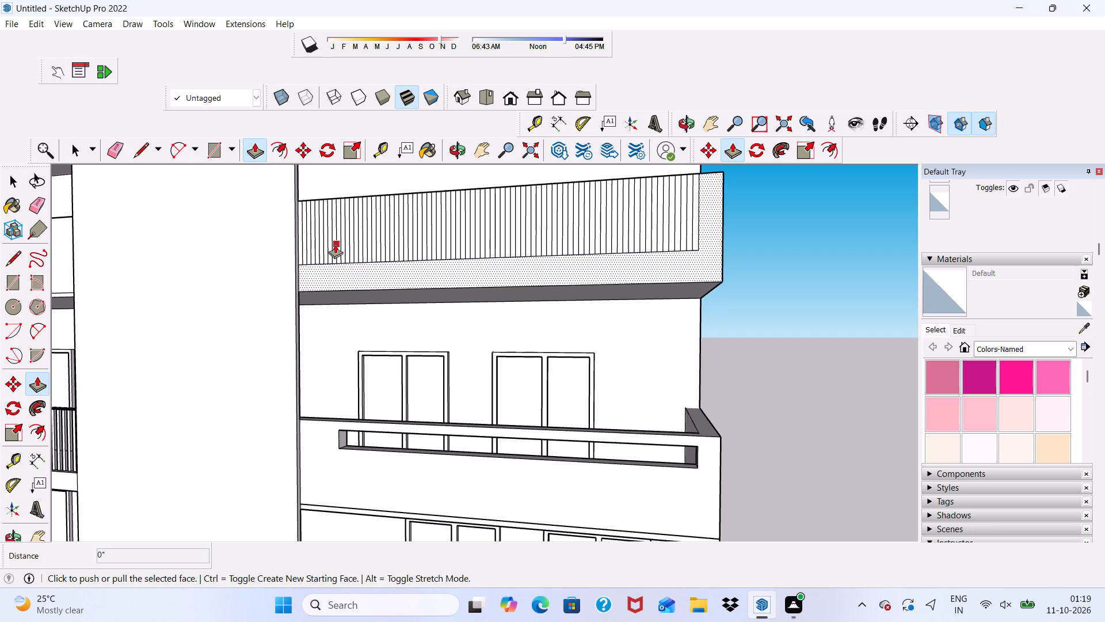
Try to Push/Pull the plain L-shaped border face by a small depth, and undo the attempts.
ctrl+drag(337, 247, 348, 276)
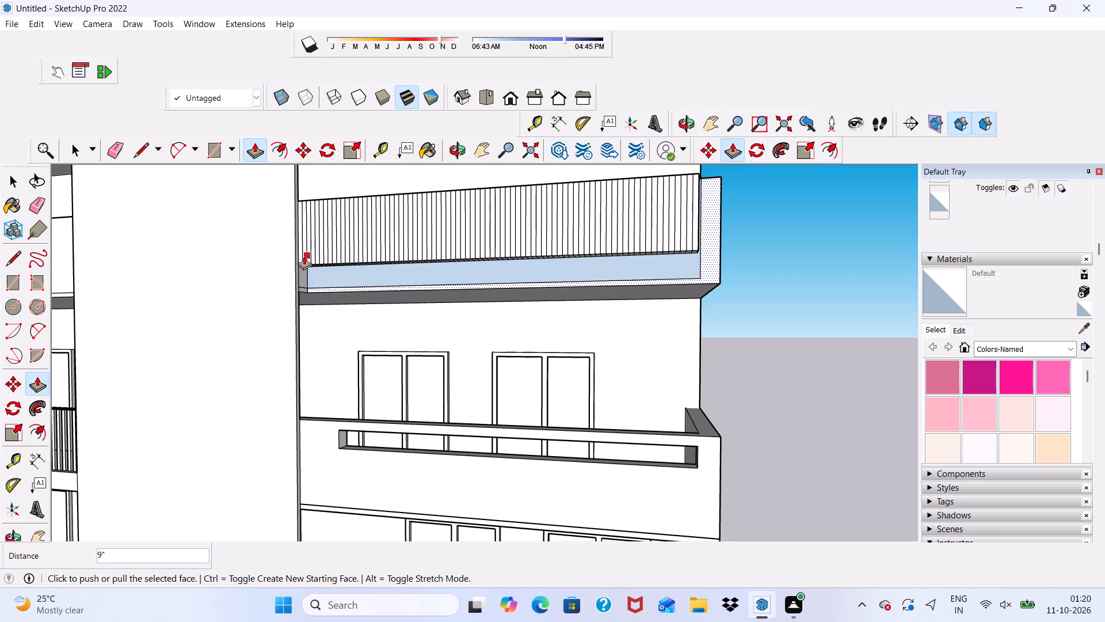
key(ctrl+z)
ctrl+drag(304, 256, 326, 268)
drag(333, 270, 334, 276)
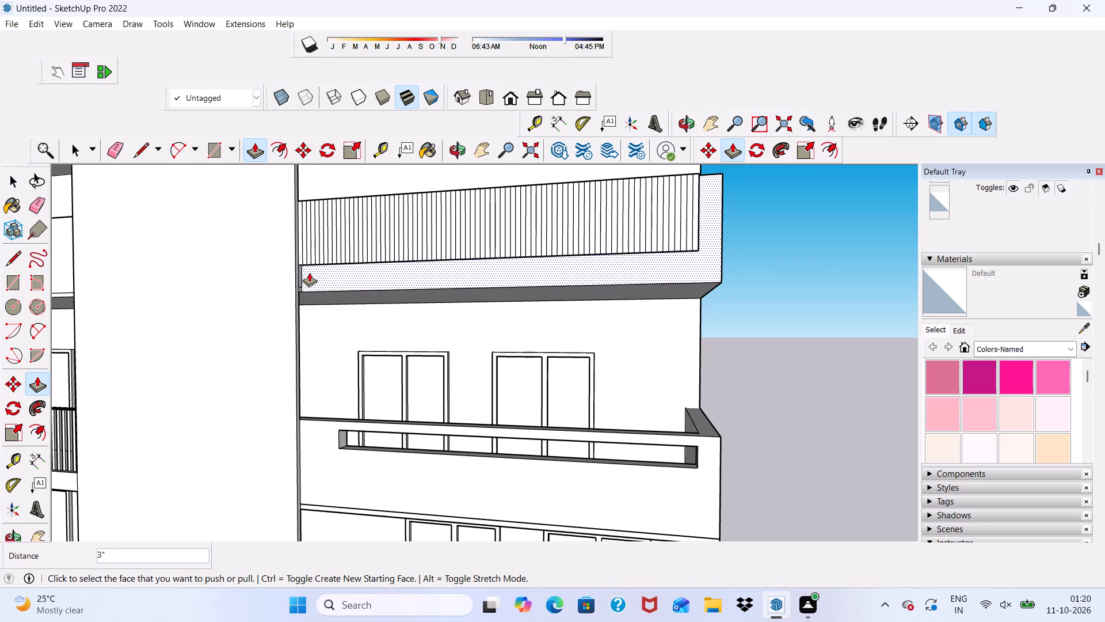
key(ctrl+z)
Push/Pull the plain L-shaped border face of the slatted balcony front outward by 3".
click(323, 276)
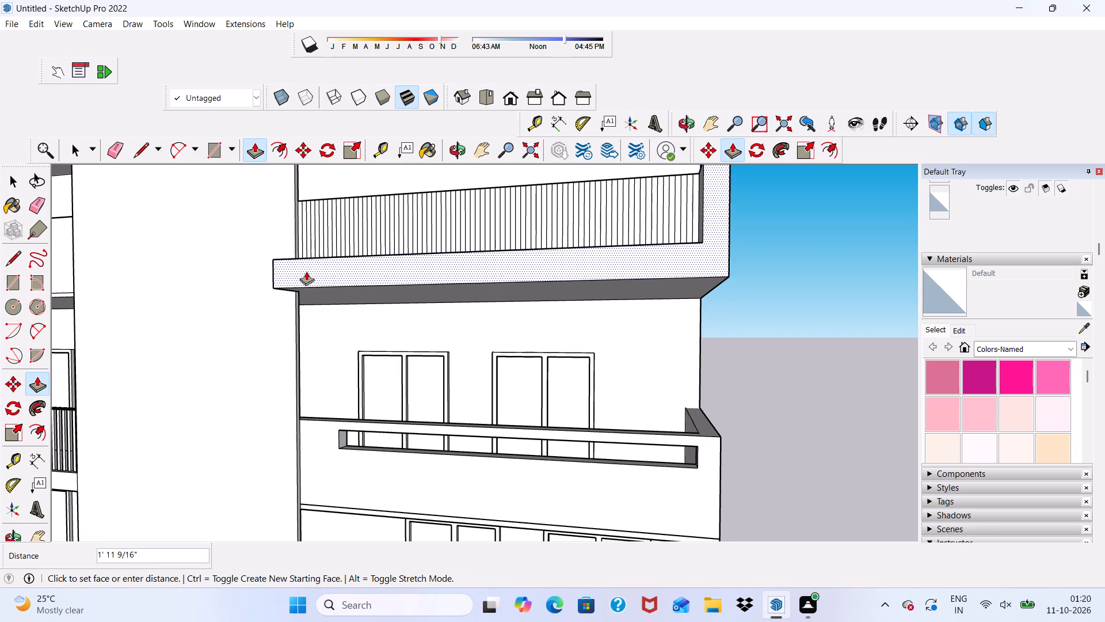
text(3")
key(Return)
key(space)
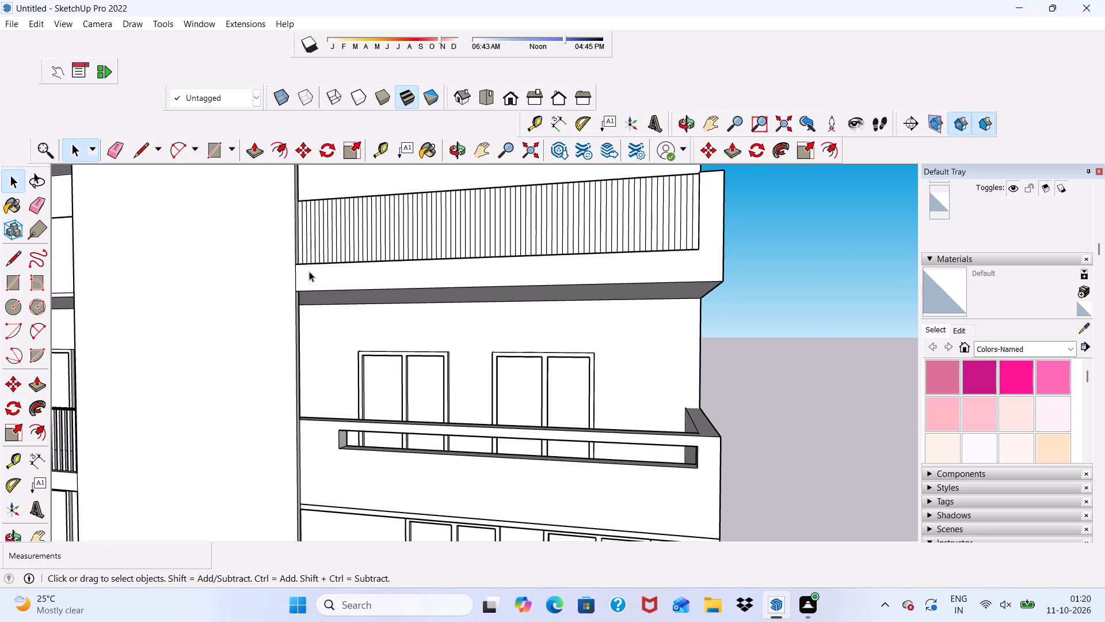
Examine the projecting border around the slatted balcony front, from the building's front and from above at its outer corner.
scroll(411, 316, down, 9)
middle_drag(497, 337, 582, 342)
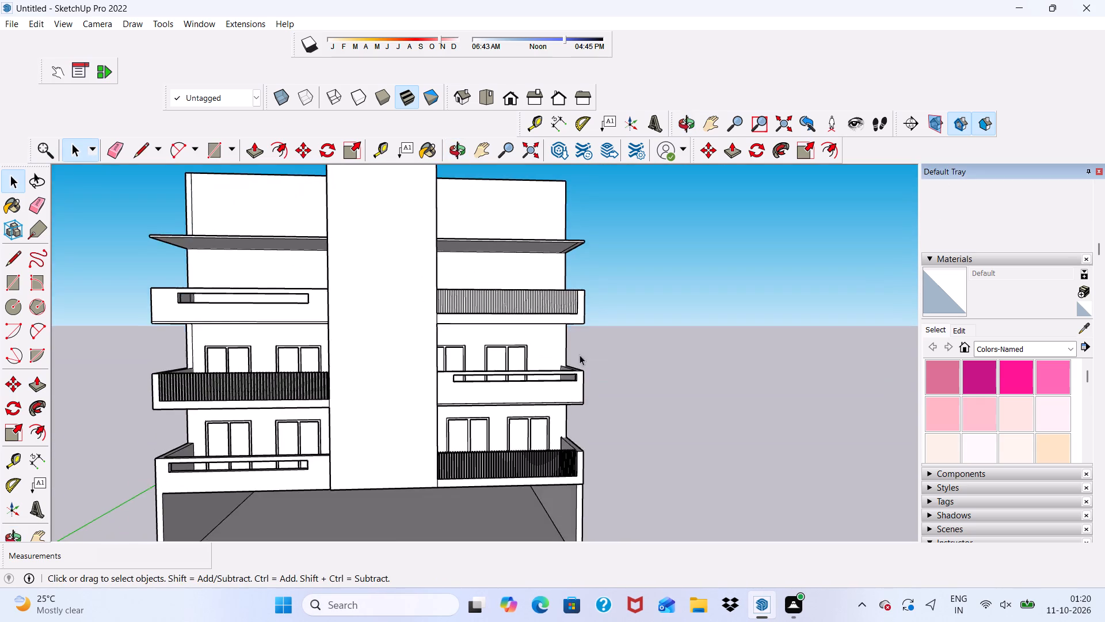
scroll(563, 309, up, 13)
scroll(546, 270, down, 10)
middle_drag(556, 320, 529, 333)
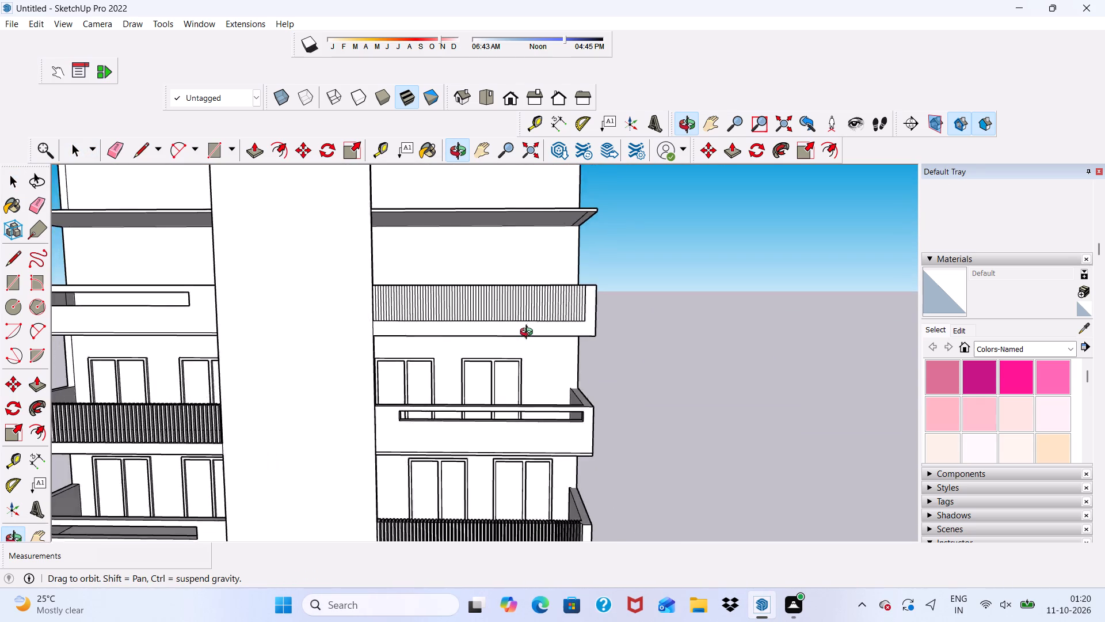
middle_drag(529, 333, 397, 479)
scroll(445, 383, up, 4)
scroll(589, 383, up, 10)
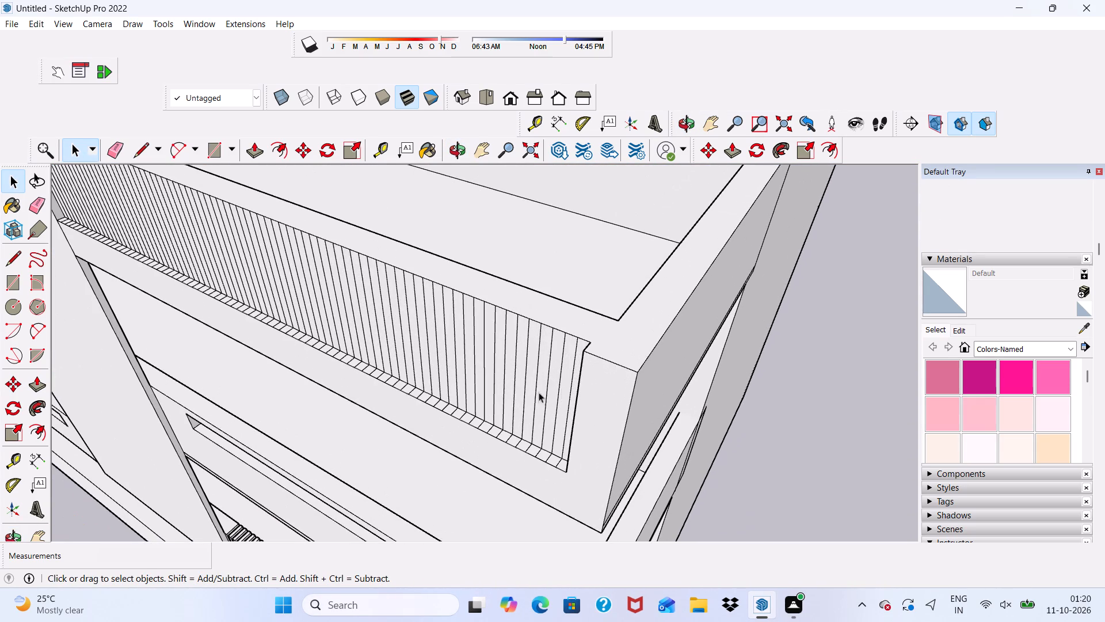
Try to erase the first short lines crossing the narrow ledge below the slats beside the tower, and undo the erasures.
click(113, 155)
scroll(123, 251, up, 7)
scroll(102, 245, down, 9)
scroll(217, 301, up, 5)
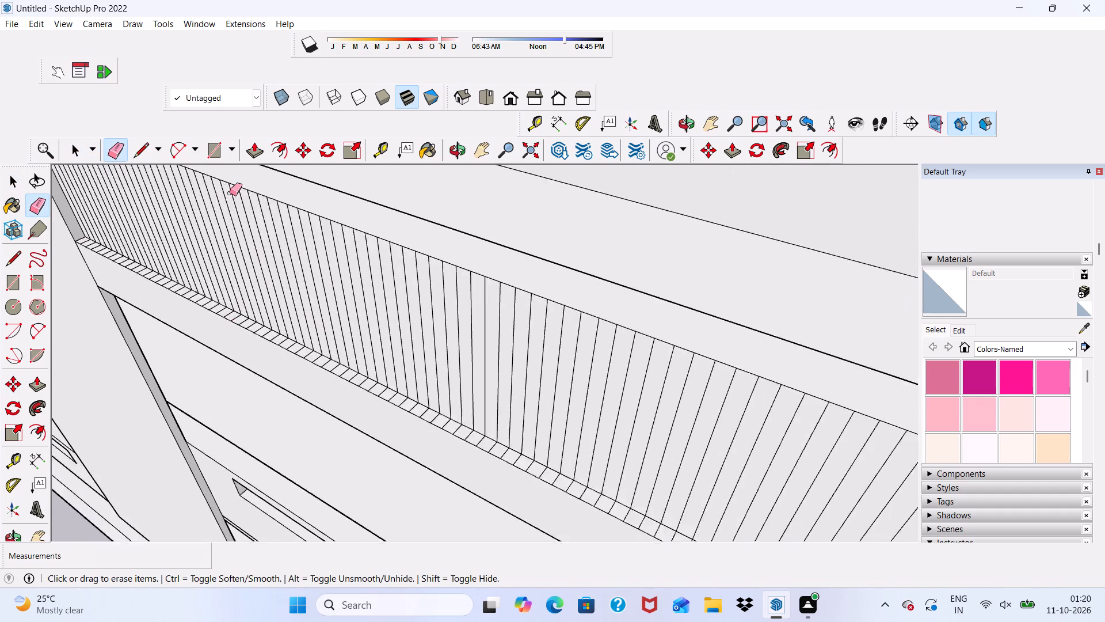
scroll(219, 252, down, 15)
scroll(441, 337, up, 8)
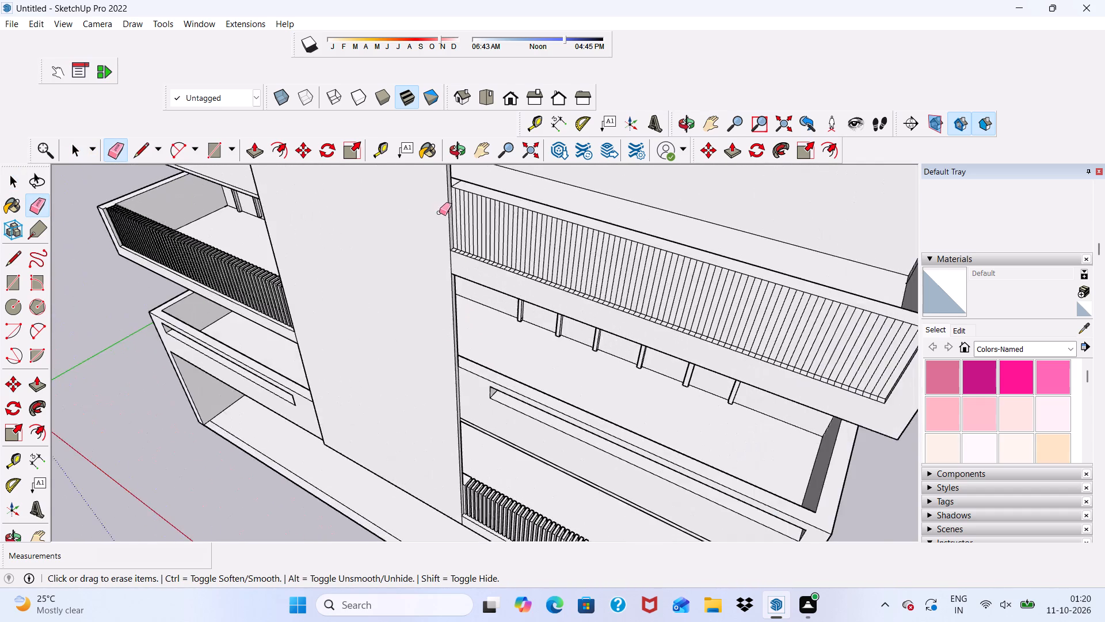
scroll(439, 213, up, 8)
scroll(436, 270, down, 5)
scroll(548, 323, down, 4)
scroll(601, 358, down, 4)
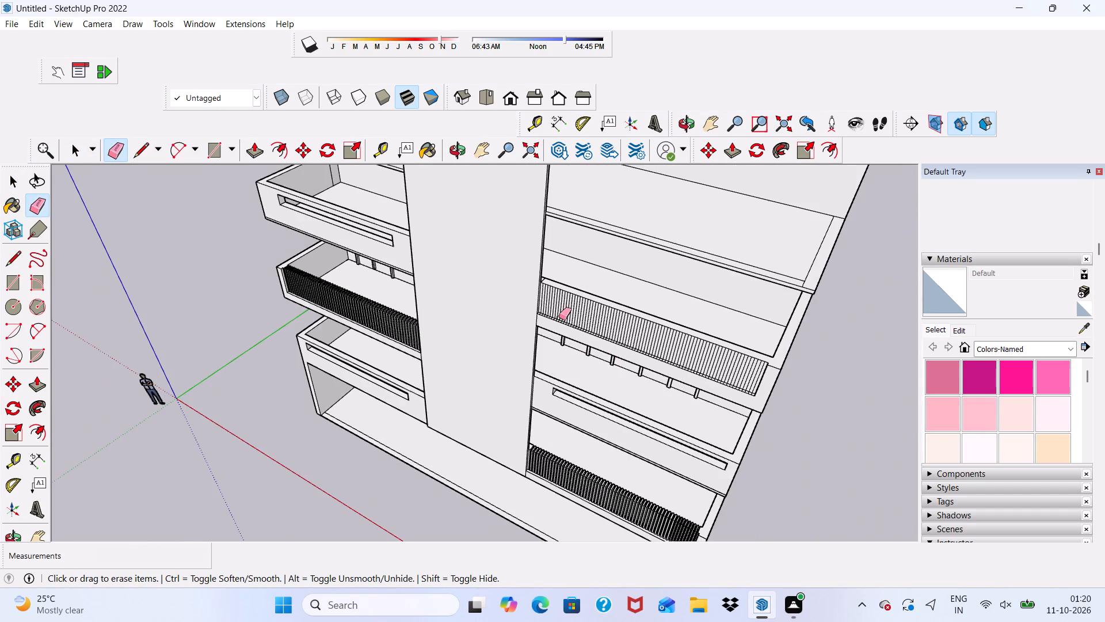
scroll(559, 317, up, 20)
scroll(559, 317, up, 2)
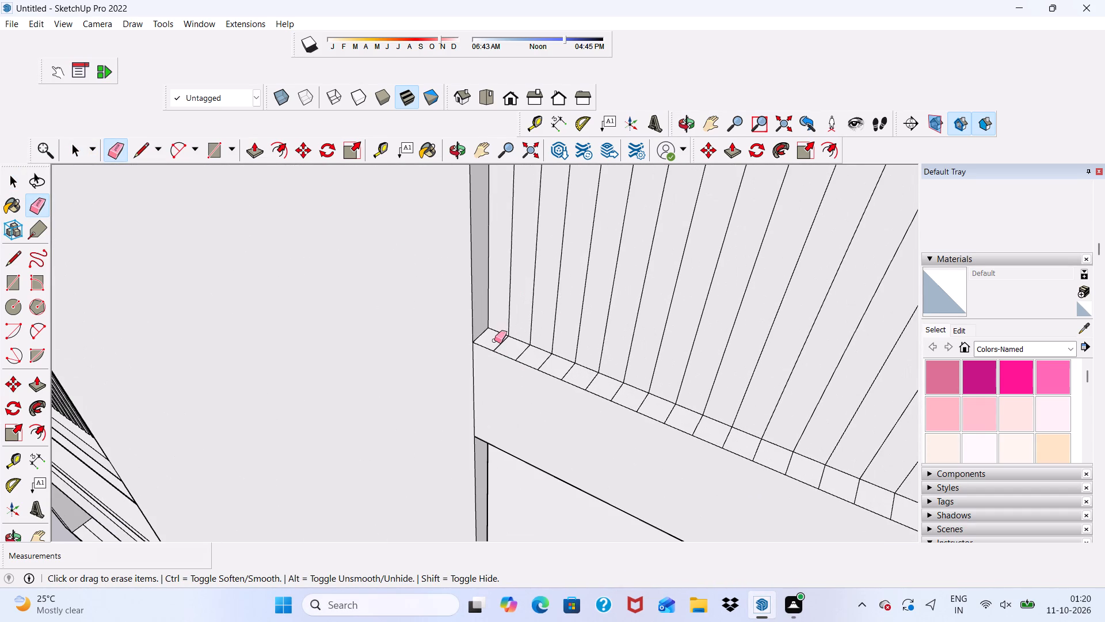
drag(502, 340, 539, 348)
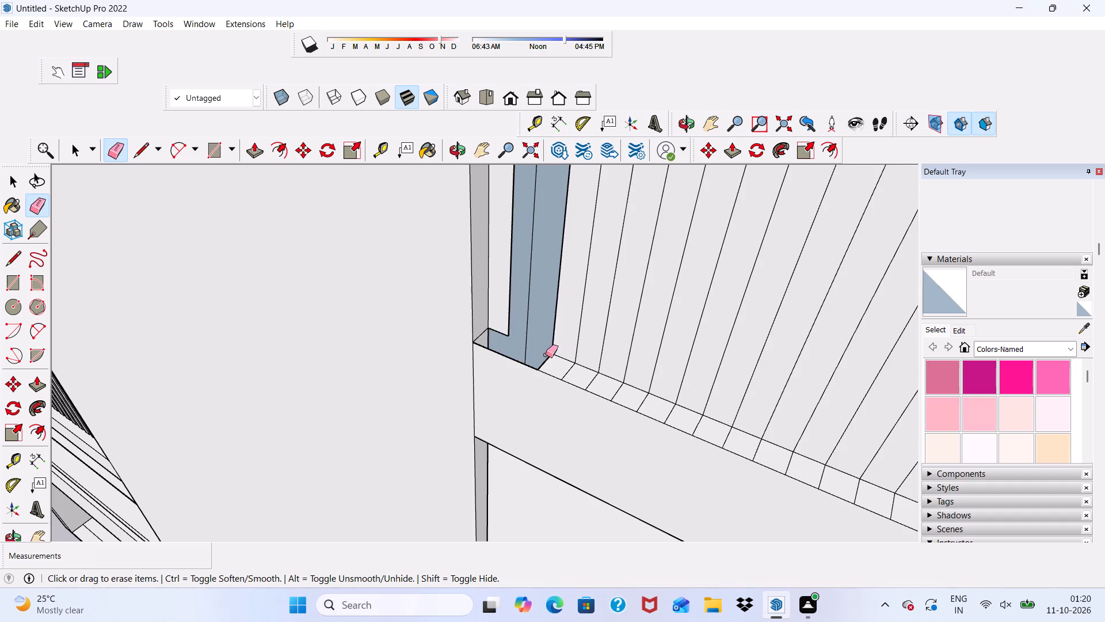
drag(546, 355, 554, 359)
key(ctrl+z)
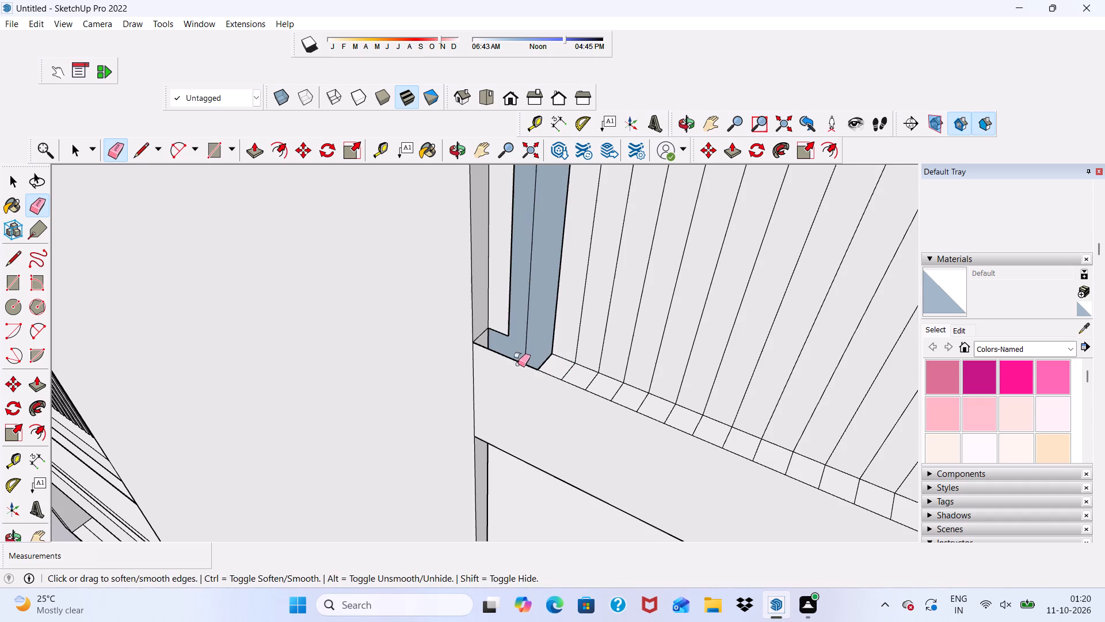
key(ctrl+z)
Erase the run of short lines crossing the narrow ledge below the slats, starting beside the tower.
drag(496, 345, 522, 350)
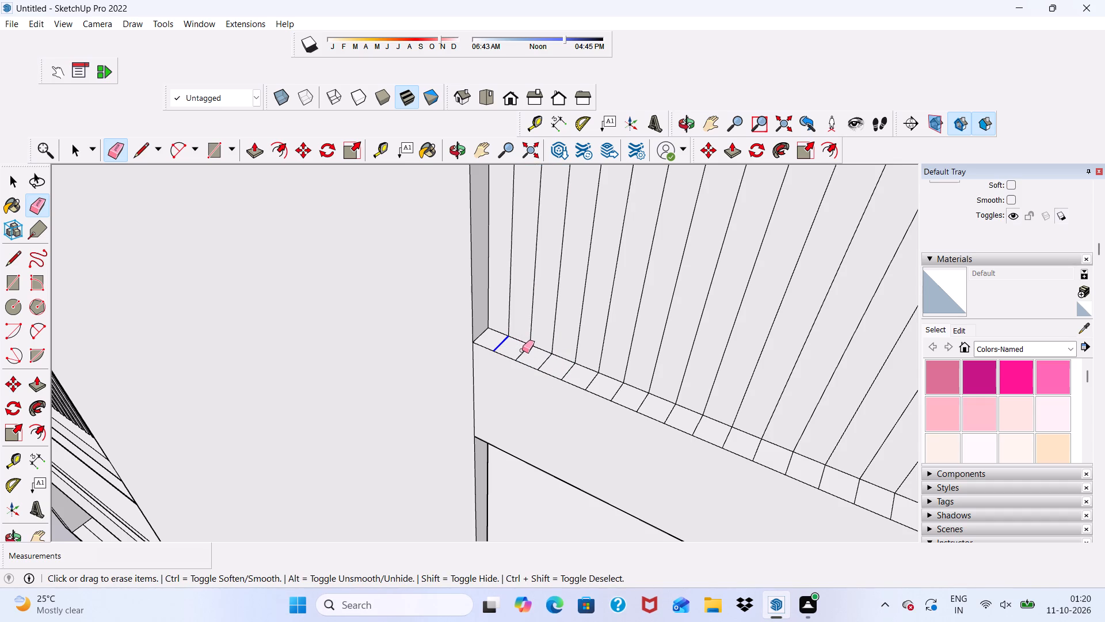
drag(522, 350, 631, 403)
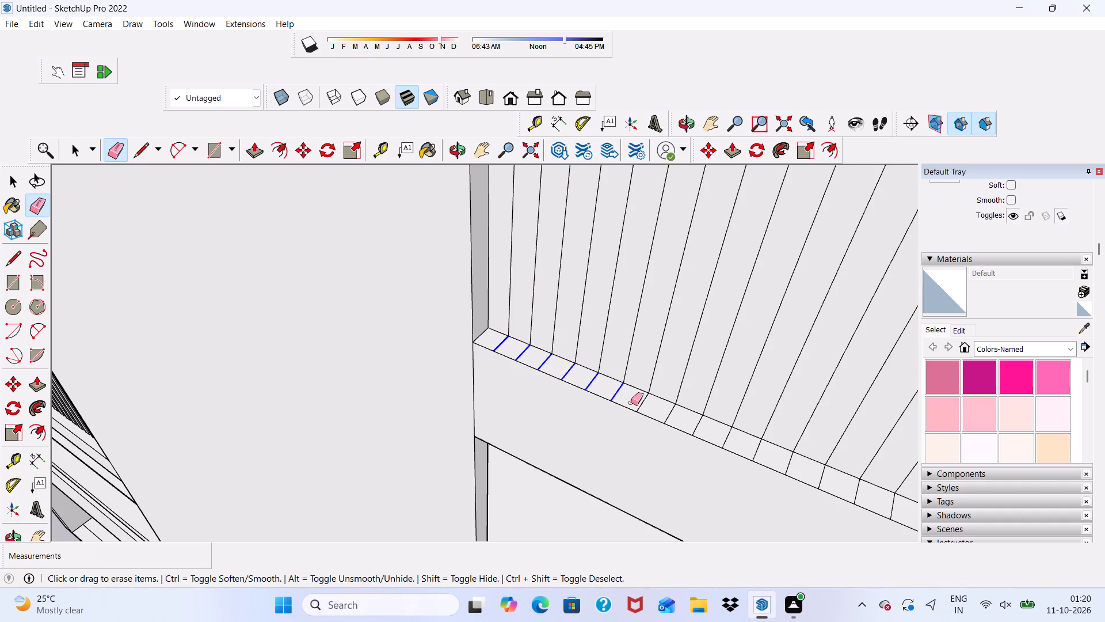
drag(631, 403, 782, 460)
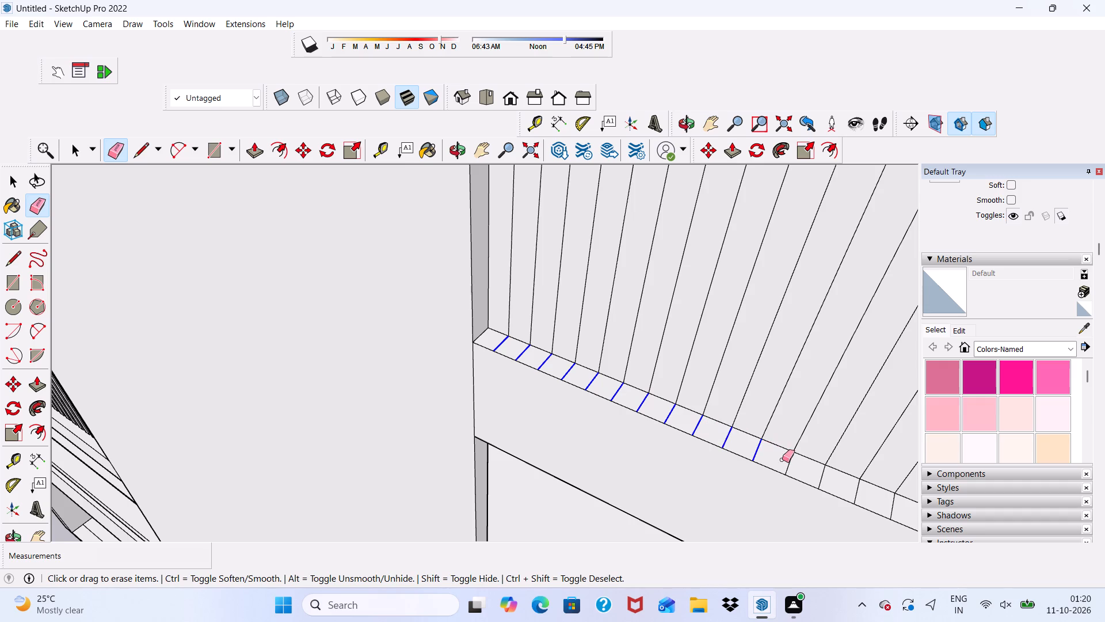
drag(782, 460, 901, 505)
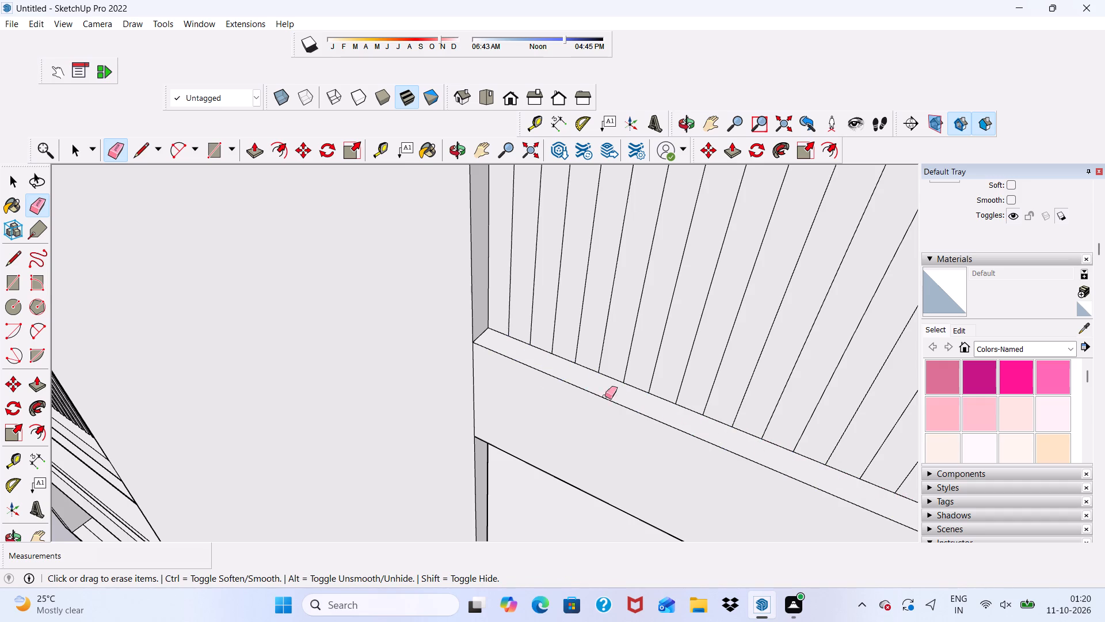
Erase the last five short lines crossing the ledge at the outer end of the slatted front.
scroll(539, 383, down, 17)
scroll(998, 521, up, 6)
scroll(862, 477, up, 3)
scroll(802, 452, down, 10)
scroll(826, 538, up, 11)
scroll(510, 366, up, 4)
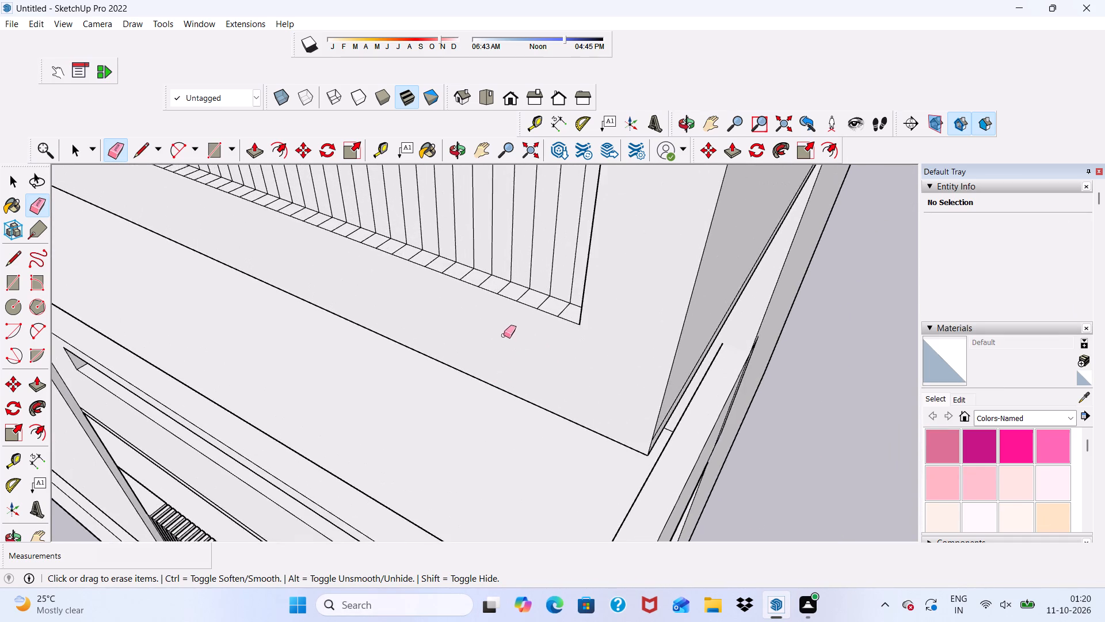
scroll(490, 291, up, 6)
scroll(410, 236, up, 5)
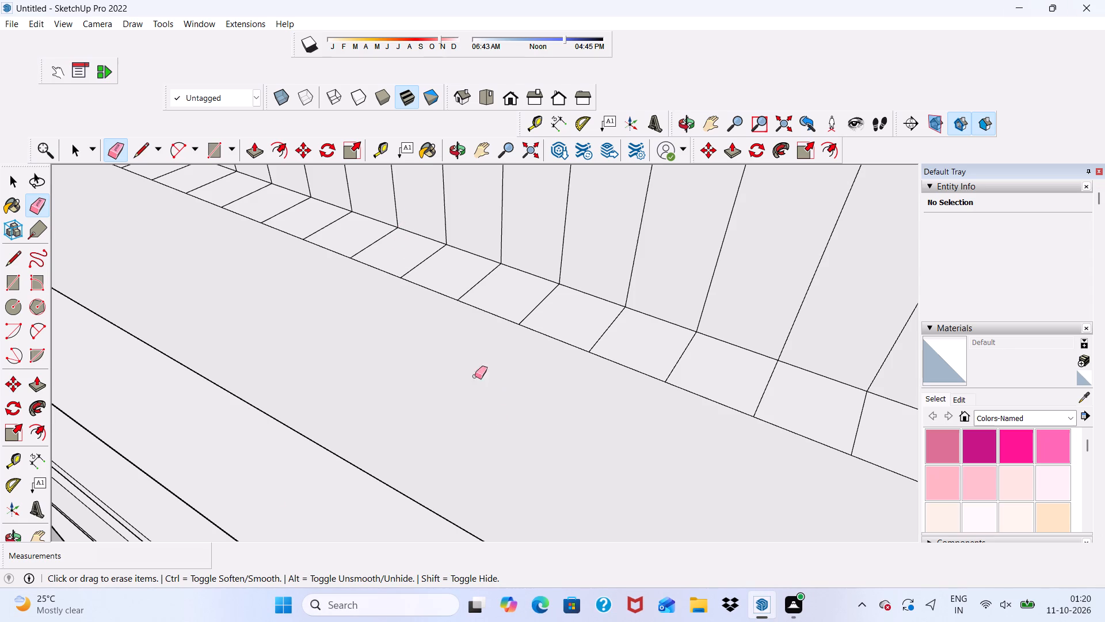
scroll(420, 380, down, 10)
scroll(611, 396, up, 1)
drag(617, 400, 590, 386)
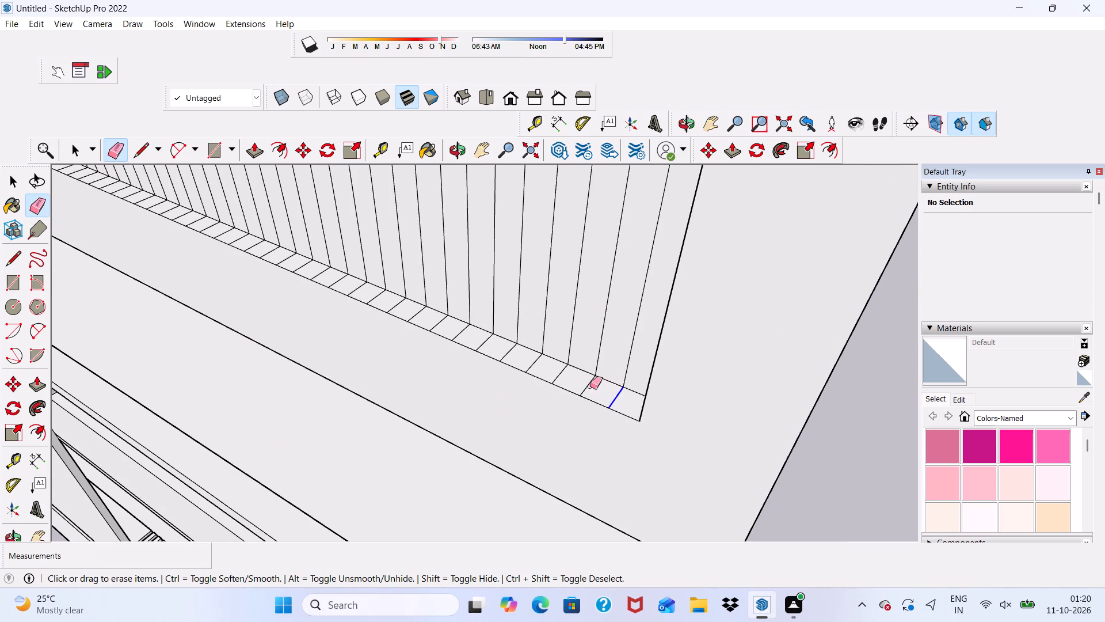
drag(590, 386, 519, 362)
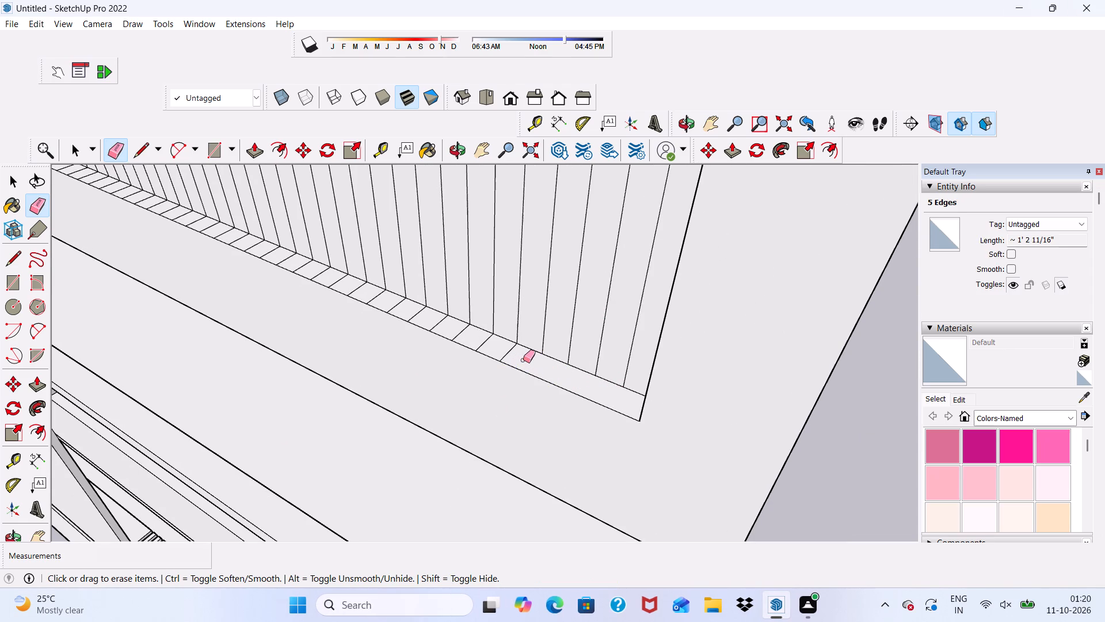
Erase the following runs of short lines crossing the ledge, working from the outer end toward the tower.
scroll(515, 343, up, 3)
scroll(513, 340, down, 12)
scroll(525, 344, up, 4)
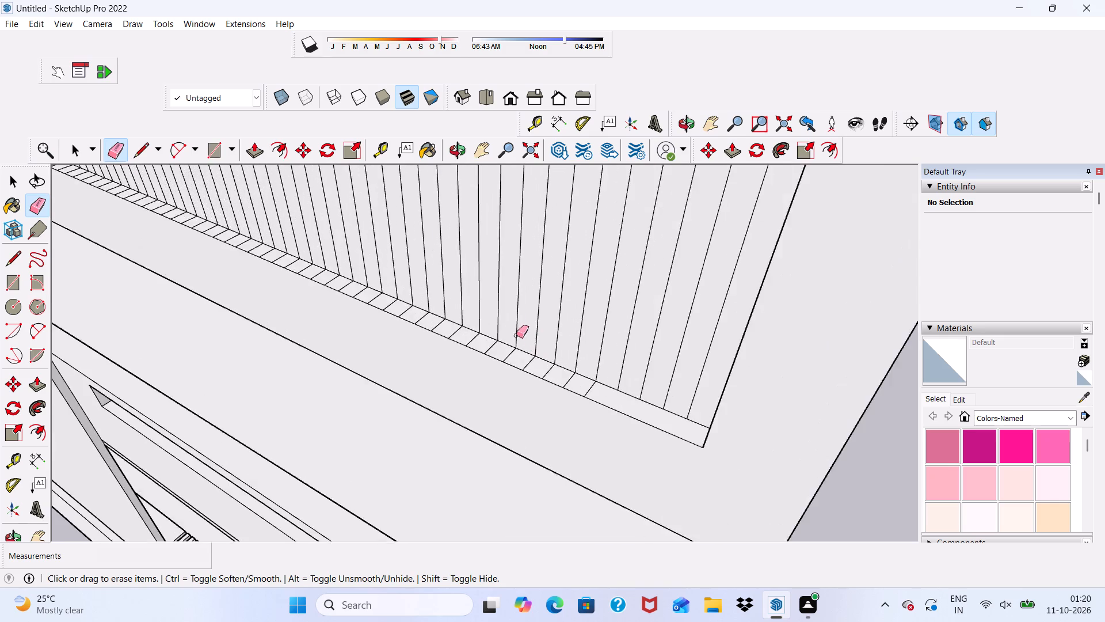
scroll(516, 335, up, 9)
drag(642, 435, 497, 374)
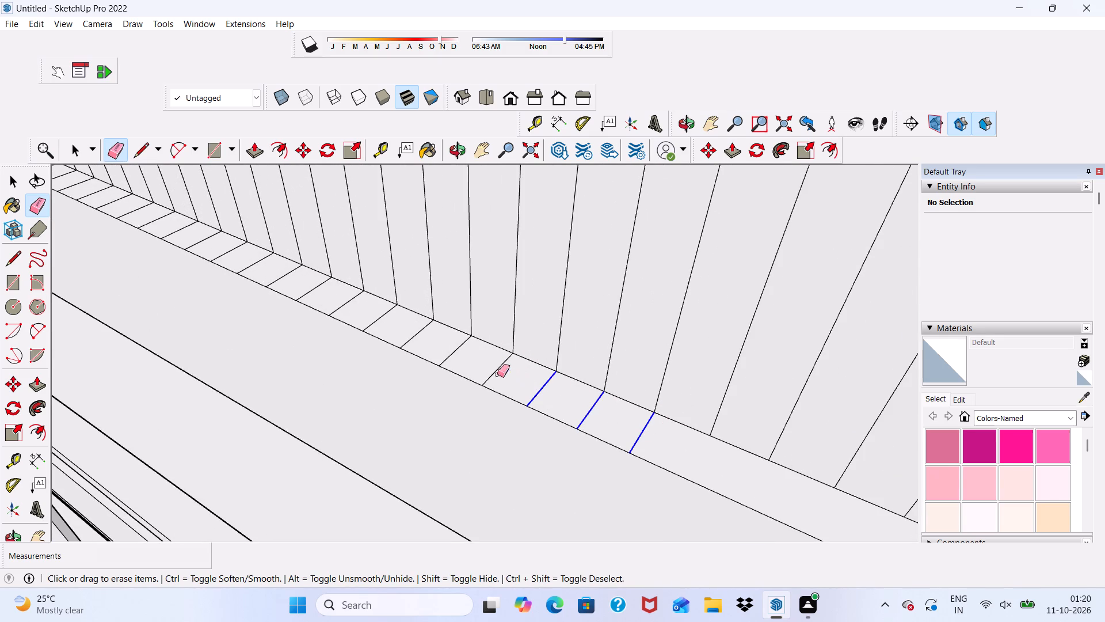
drag(497, 374, 367, 315)
scroll(407, 336, down, 17)
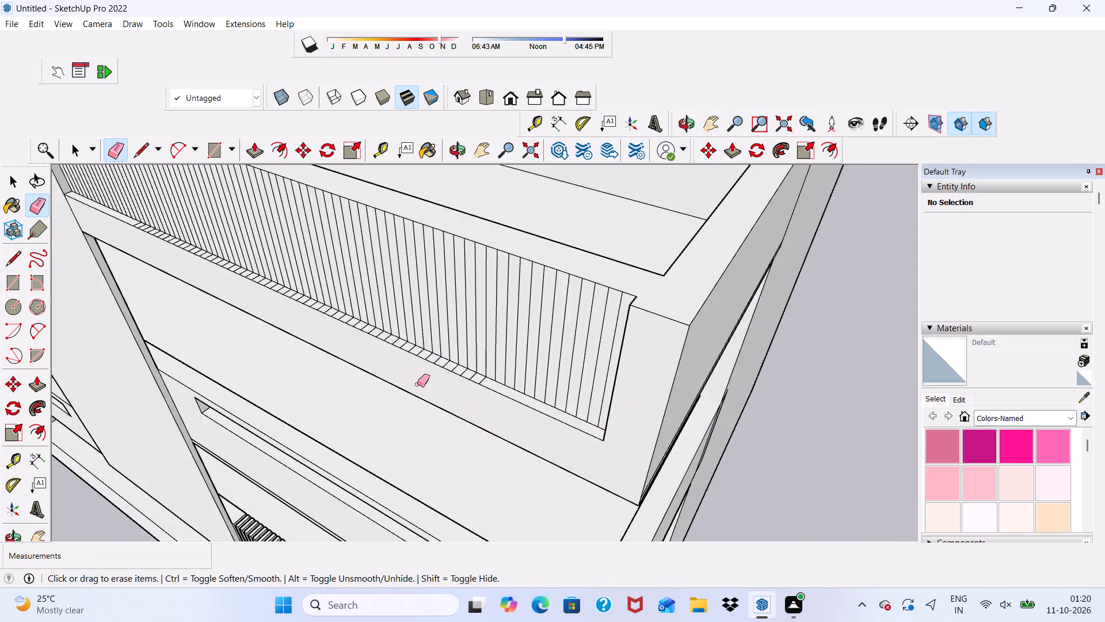
scroll(401, 336, up, 11)
drag(606, 458, 552, 424)
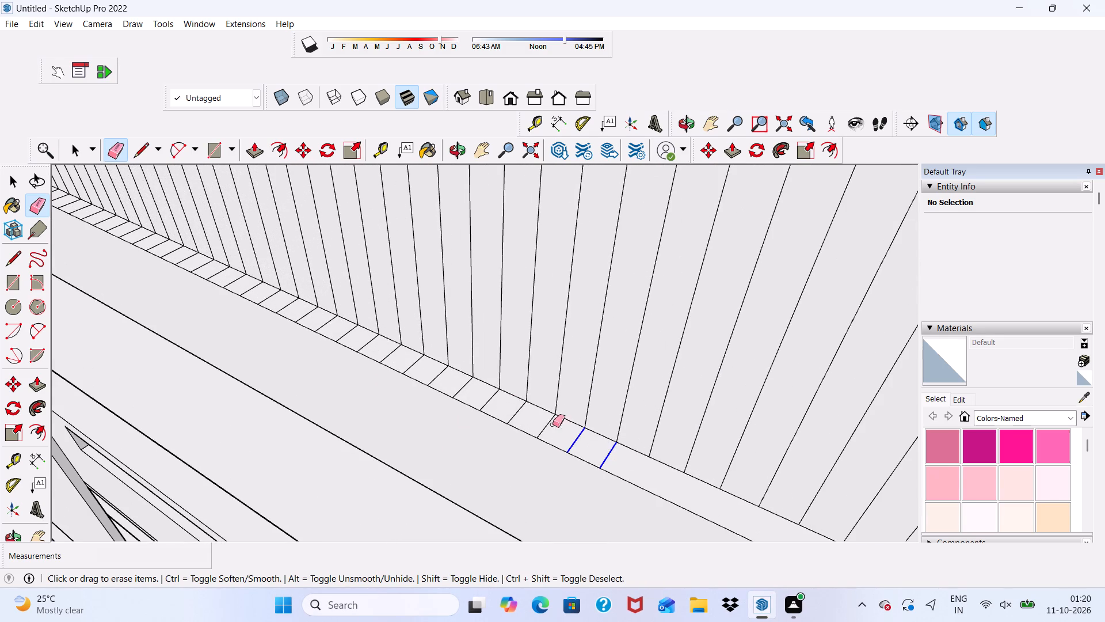
drag(552, 424, 325, 329)
click(325, 328)
scroll(420, 389, down, 3)
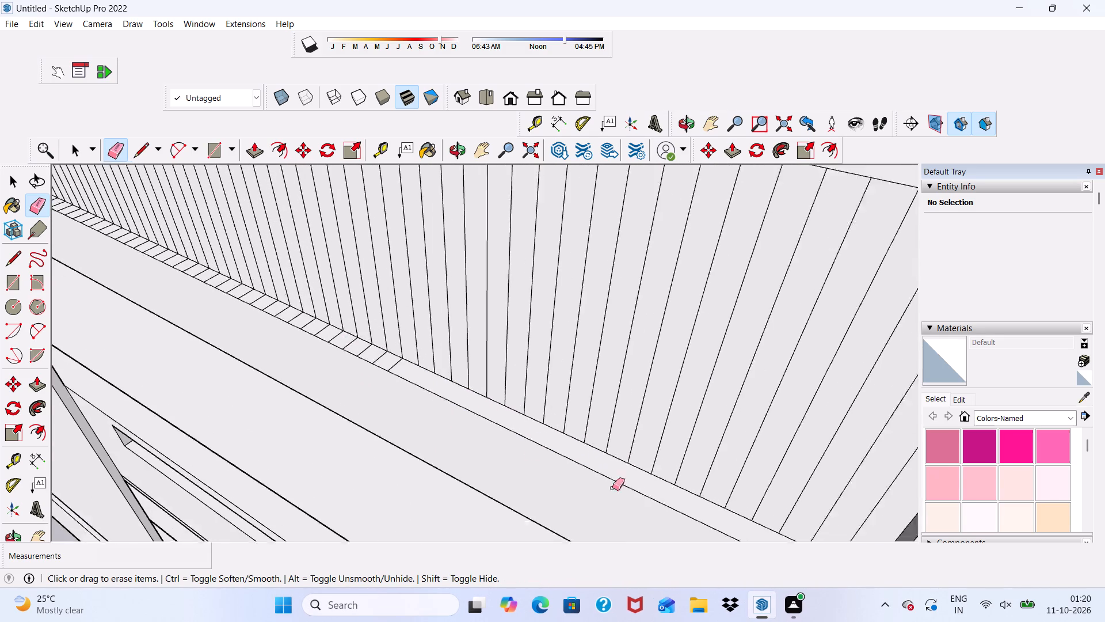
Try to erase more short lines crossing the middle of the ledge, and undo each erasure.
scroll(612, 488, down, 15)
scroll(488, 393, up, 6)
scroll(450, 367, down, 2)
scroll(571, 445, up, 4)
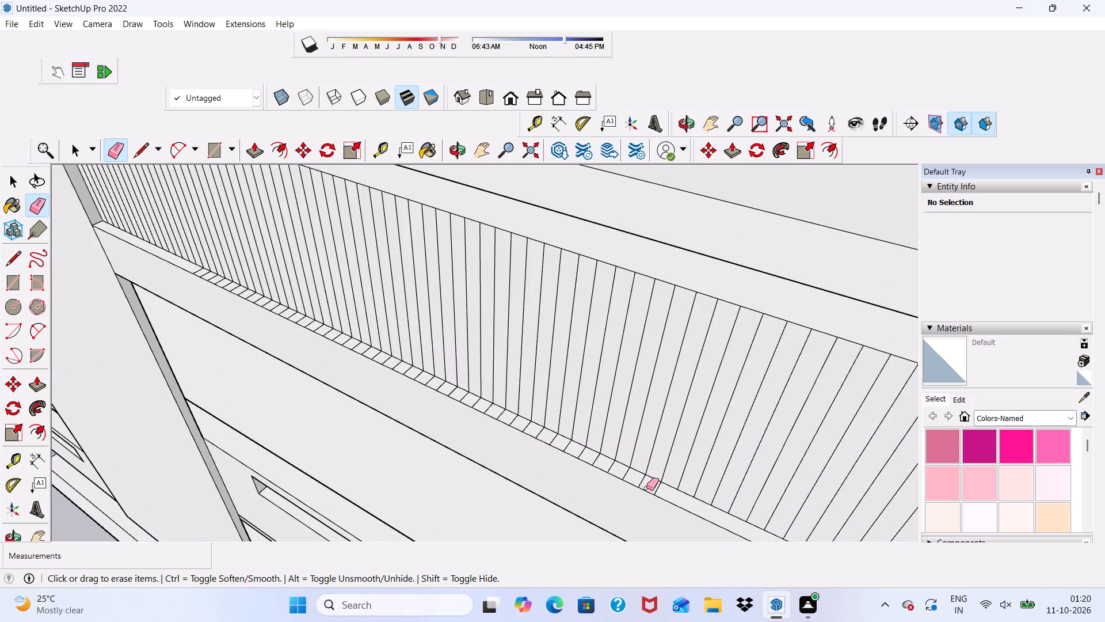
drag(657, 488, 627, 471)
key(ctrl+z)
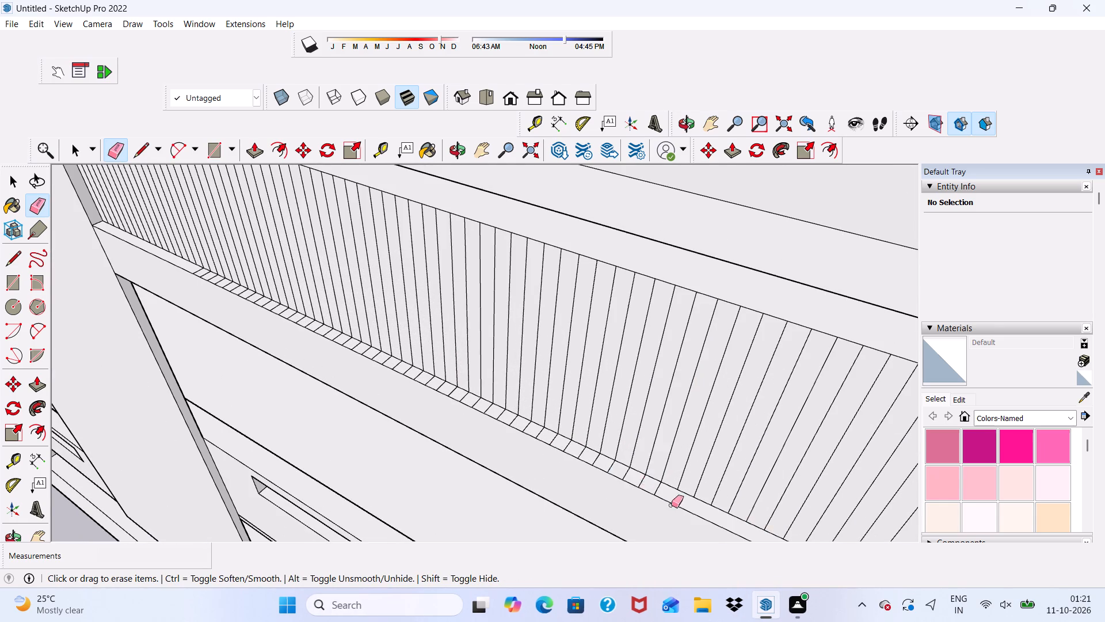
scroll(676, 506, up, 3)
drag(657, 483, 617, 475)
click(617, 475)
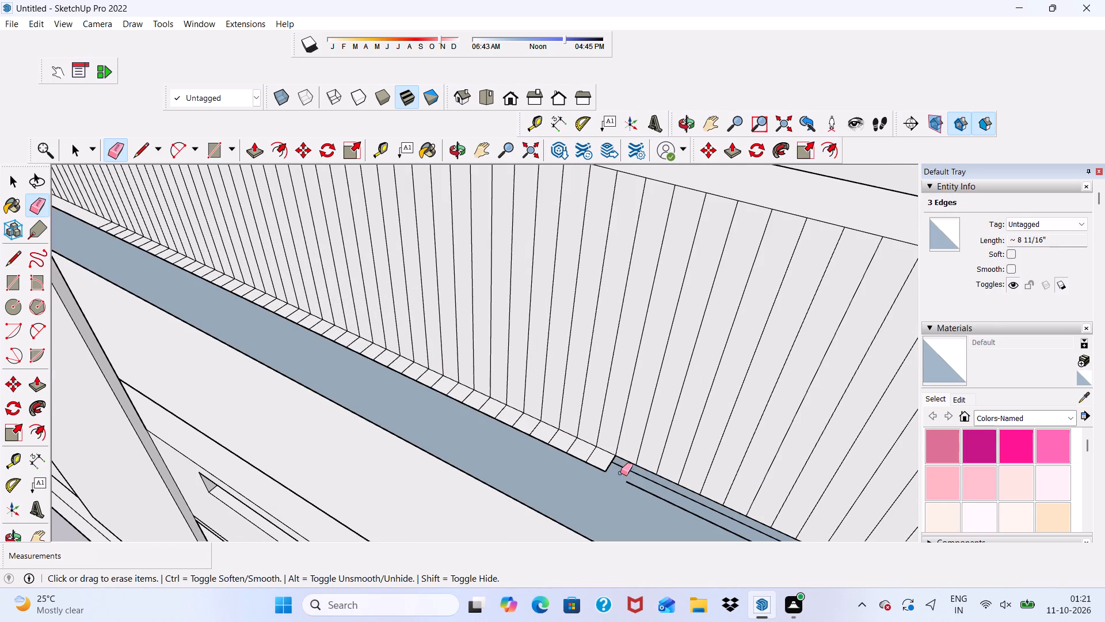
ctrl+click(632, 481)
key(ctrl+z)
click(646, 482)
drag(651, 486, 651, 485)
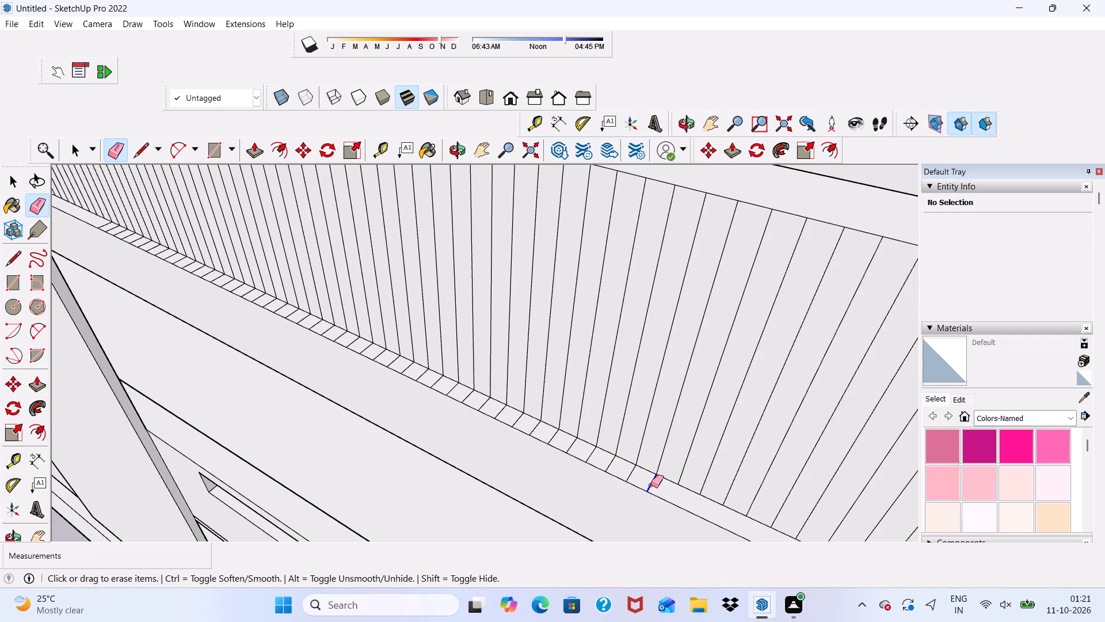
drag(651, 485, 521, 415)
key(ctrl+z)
Erase two more runs of short lines crossing the middle of the ledge, including the one missed between them.
scroll(600, 479, up, 3)
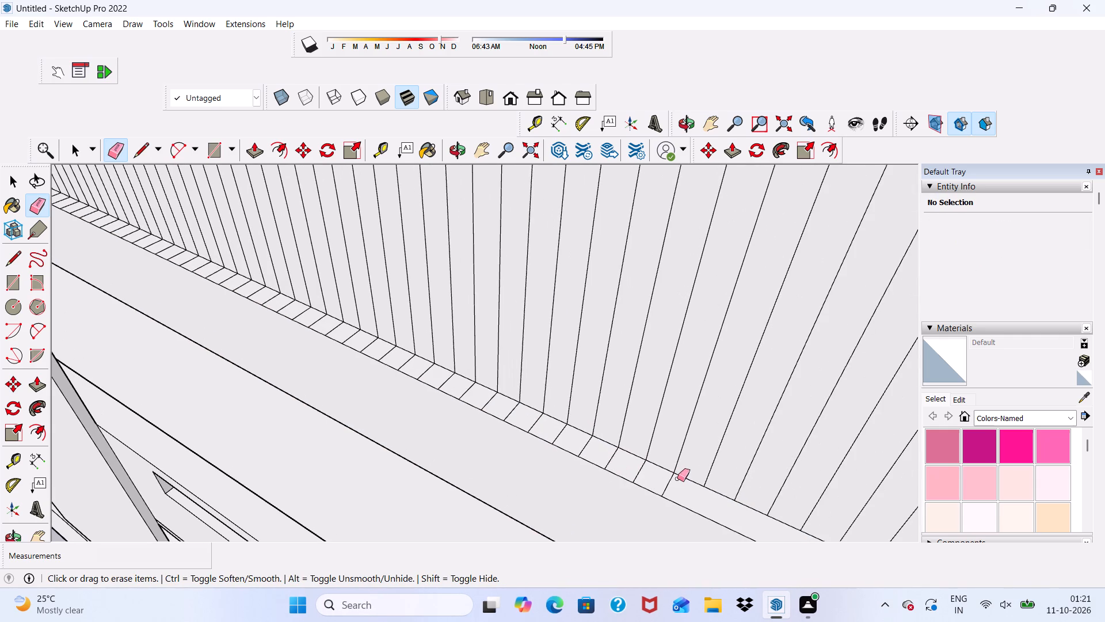
drag(672, 483, 536, 426)
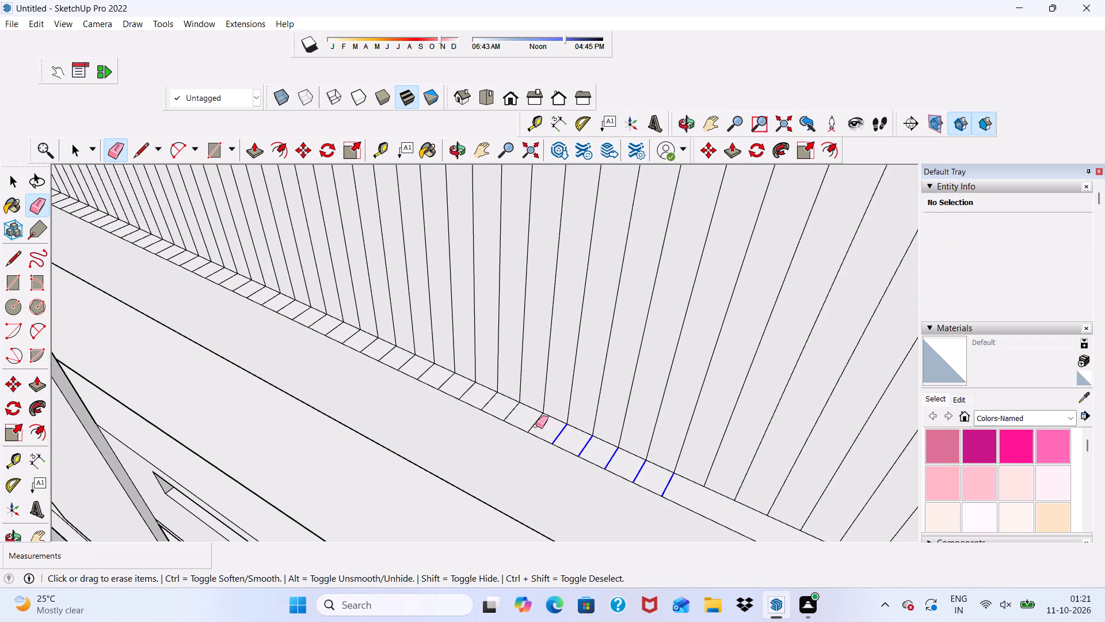
drag(536, 426, 513, 414)
scroll(539, 429, down, 16)
scroll(571, 410, up, 3)
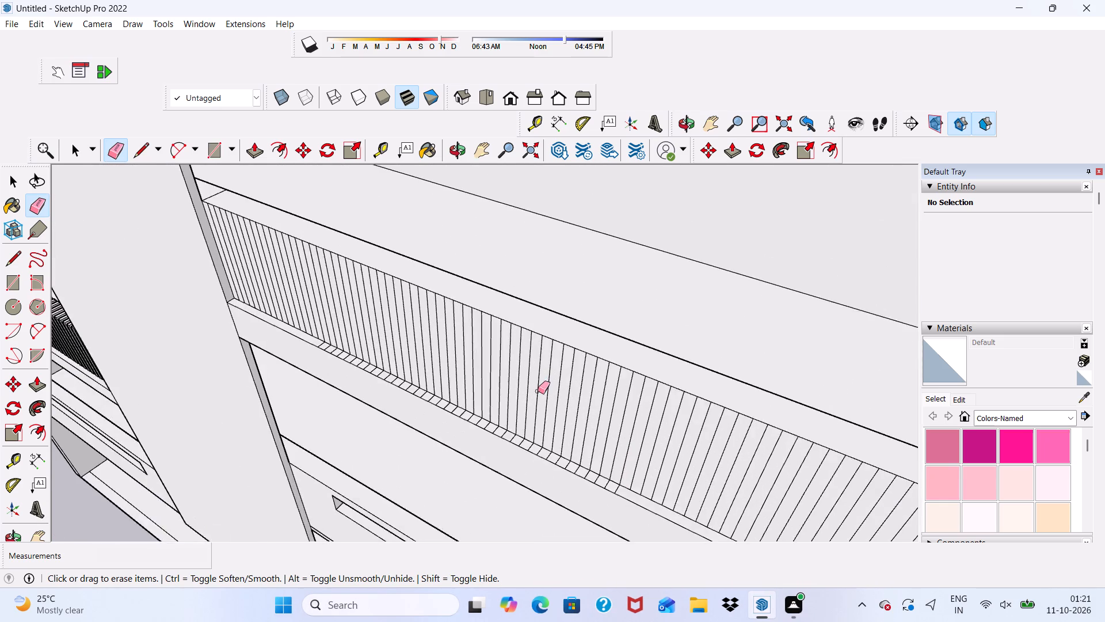
scroll(538, 391, up, 11)
scroll(642, 478, up, 3)
drag(706, 509, 652, 494)
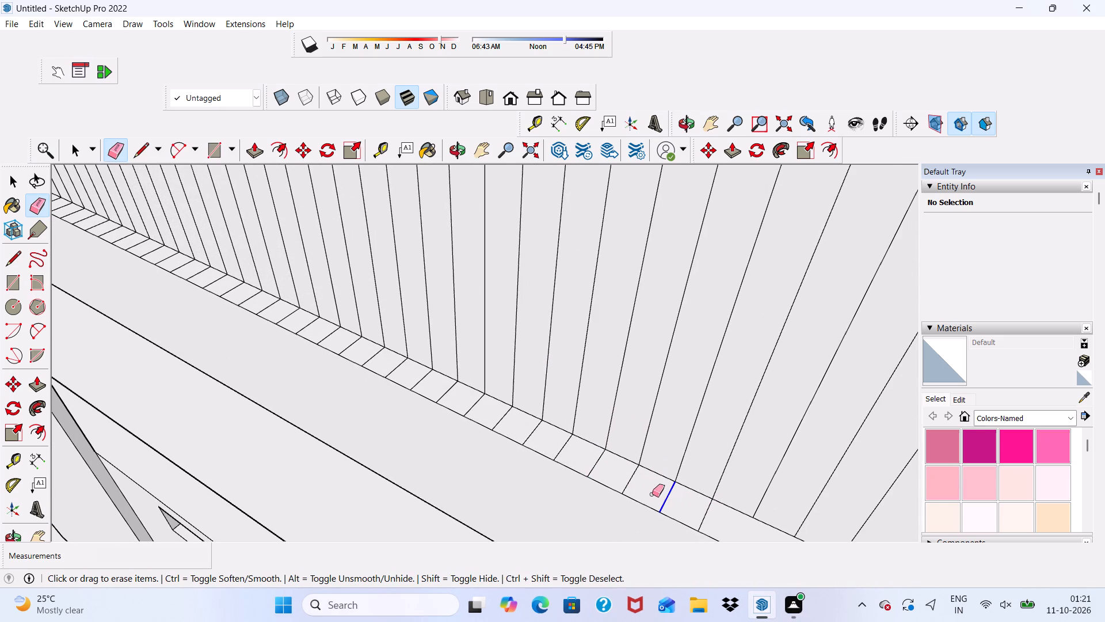
drag(652, 494, 536, 442)
click(534, 441)
drag(703, 514, 708, 517)
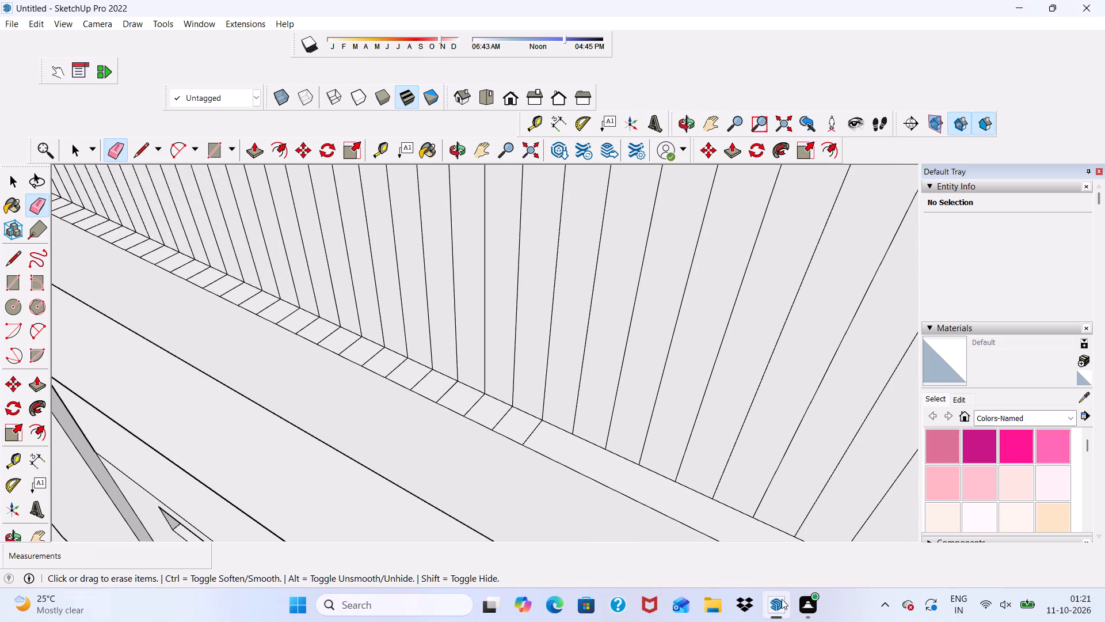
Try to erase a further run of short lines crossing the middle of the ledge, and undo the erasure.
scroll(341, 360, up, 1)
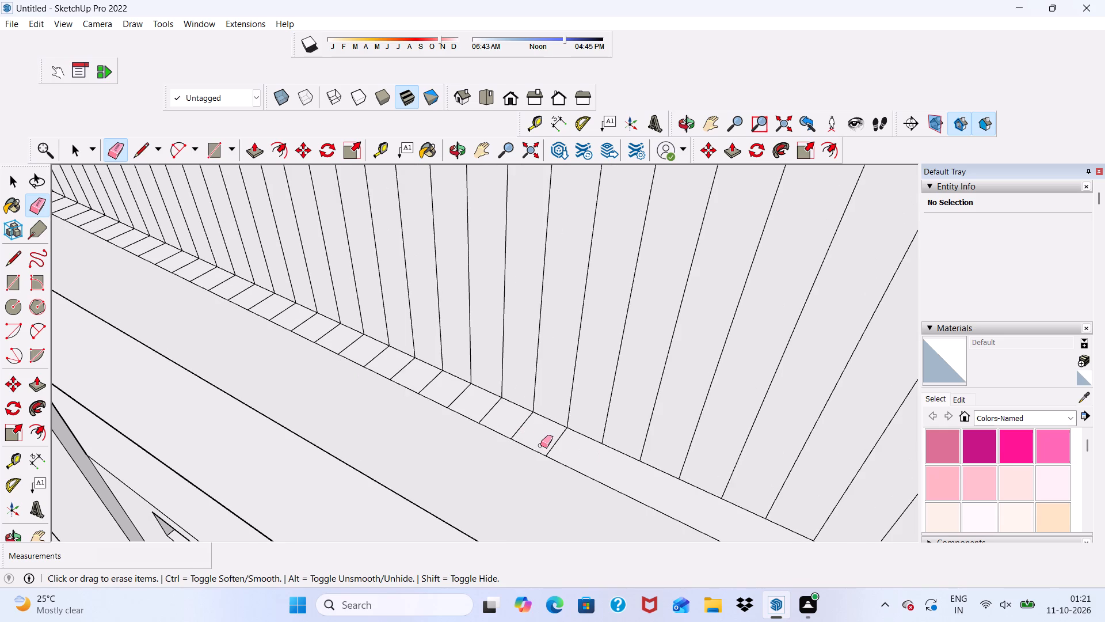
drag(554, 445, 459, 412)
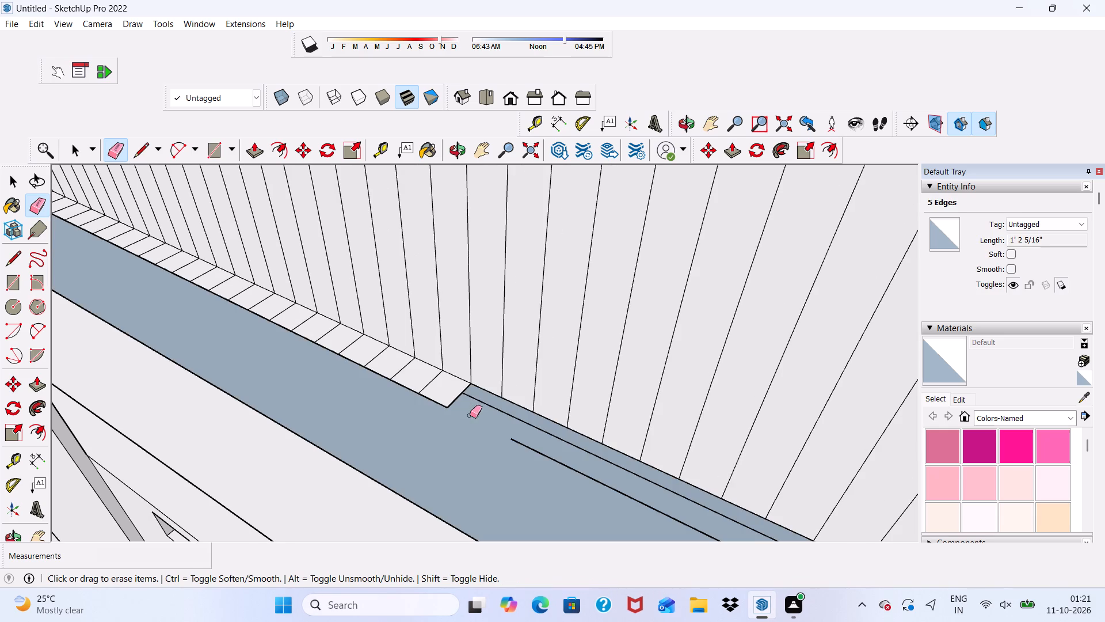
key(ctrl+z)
Erase two long runs of the short lines crossing the ledge, leaving the ledge's long edges intact.
scroll(531, 431, up, 3)
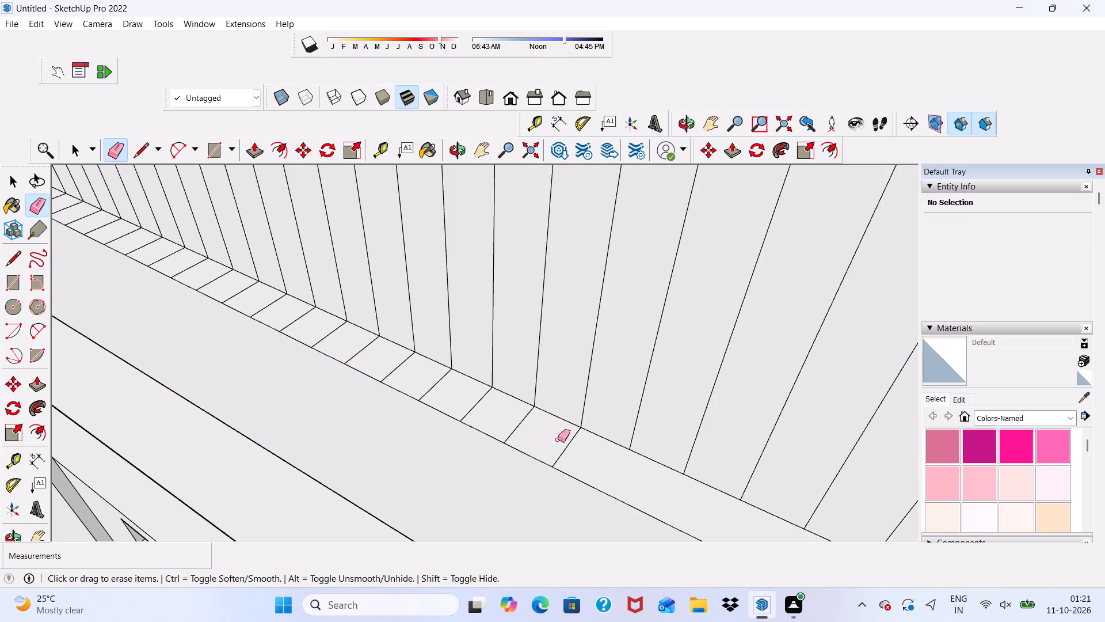
drag(566, 450, 386, 367)
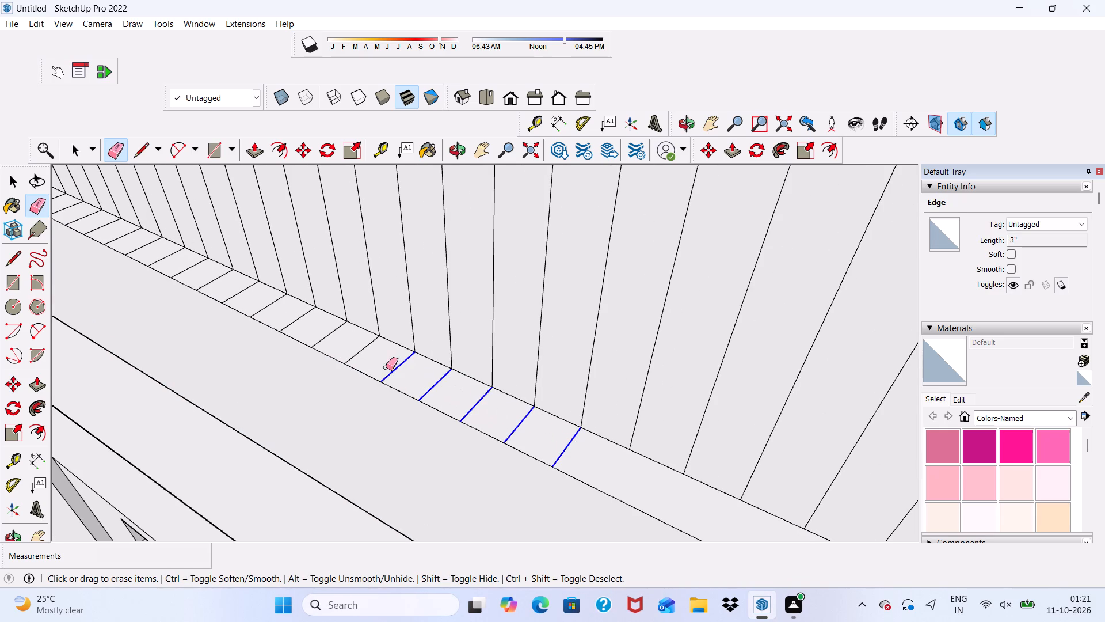
drag(386, 367, 139, 243)
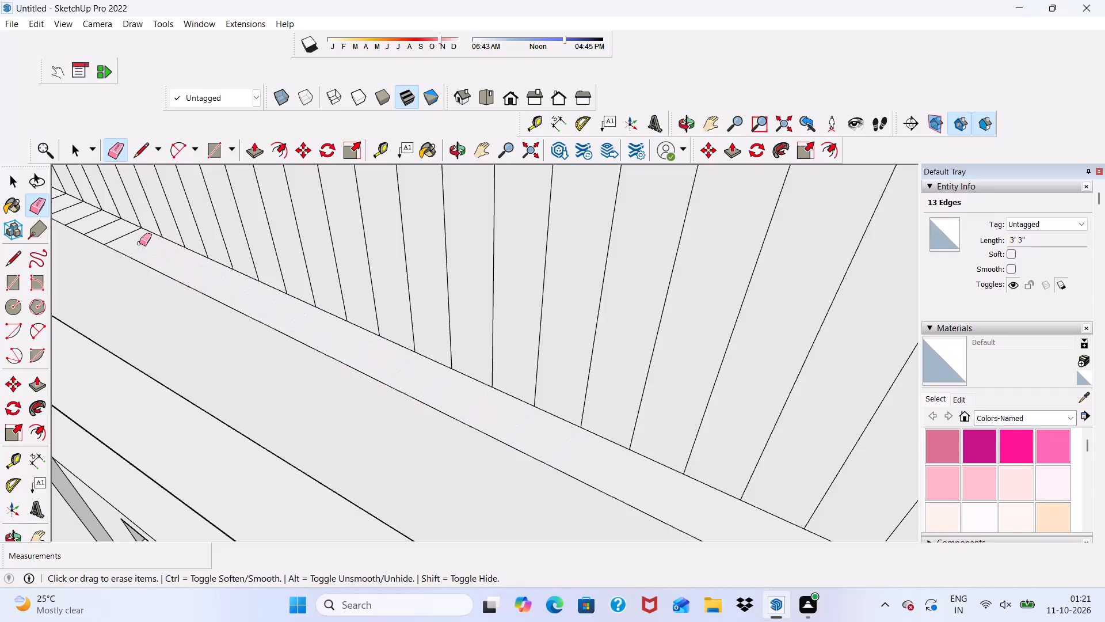
scroll(158, 256, down, 19)
scroll(475, 430, up, 5)
scroll(204, 258, up, 3)
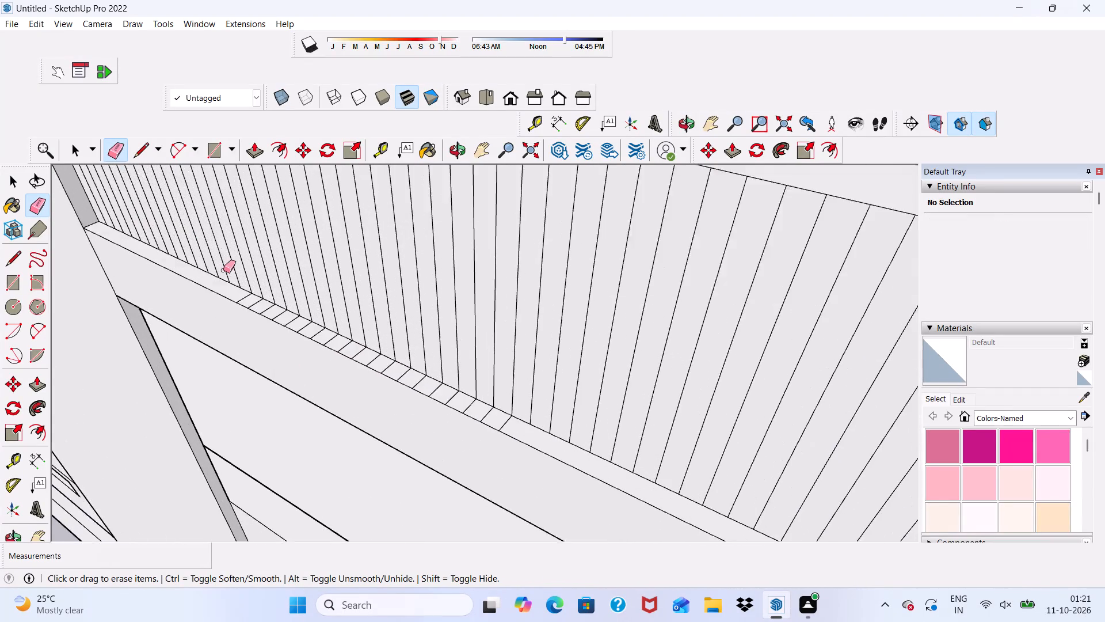
scroll(223, 270, up, 2)
scroll(330, 383, up, 3)
scroll(618, 389, down, 4)
scroll(675, 479, up, 6)
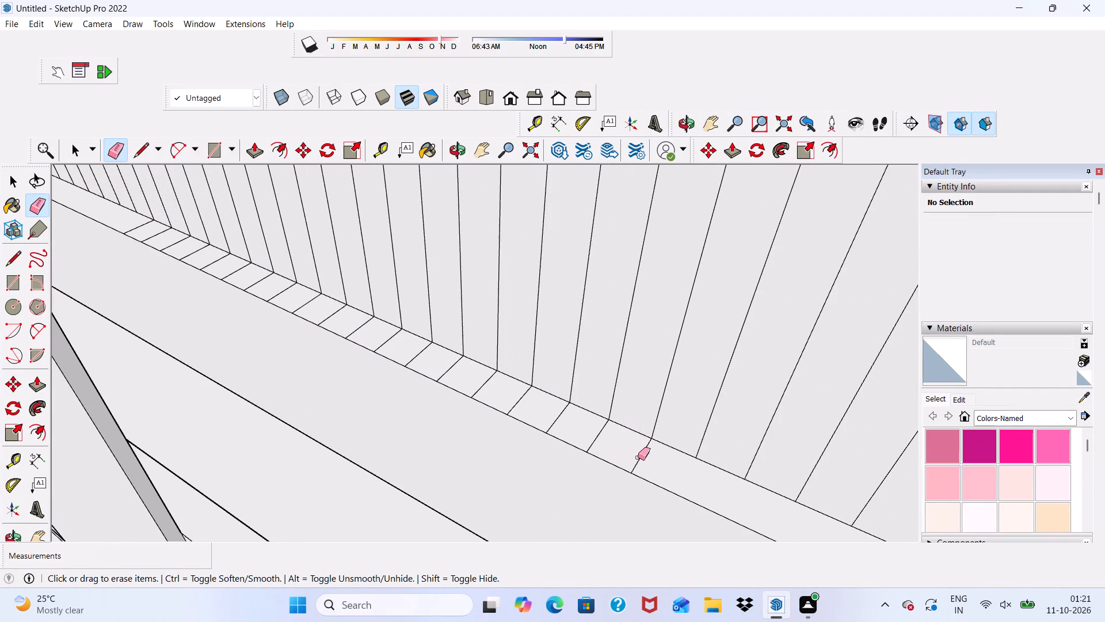
drag(646, 459, 413, 351)
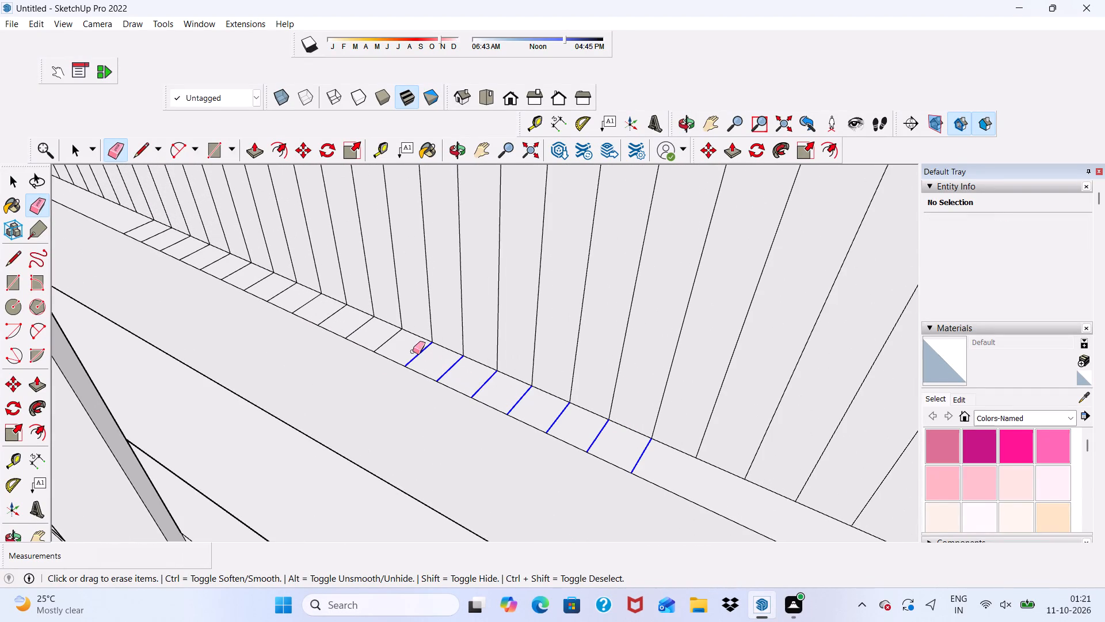
drag(413, 351, 284, 283)
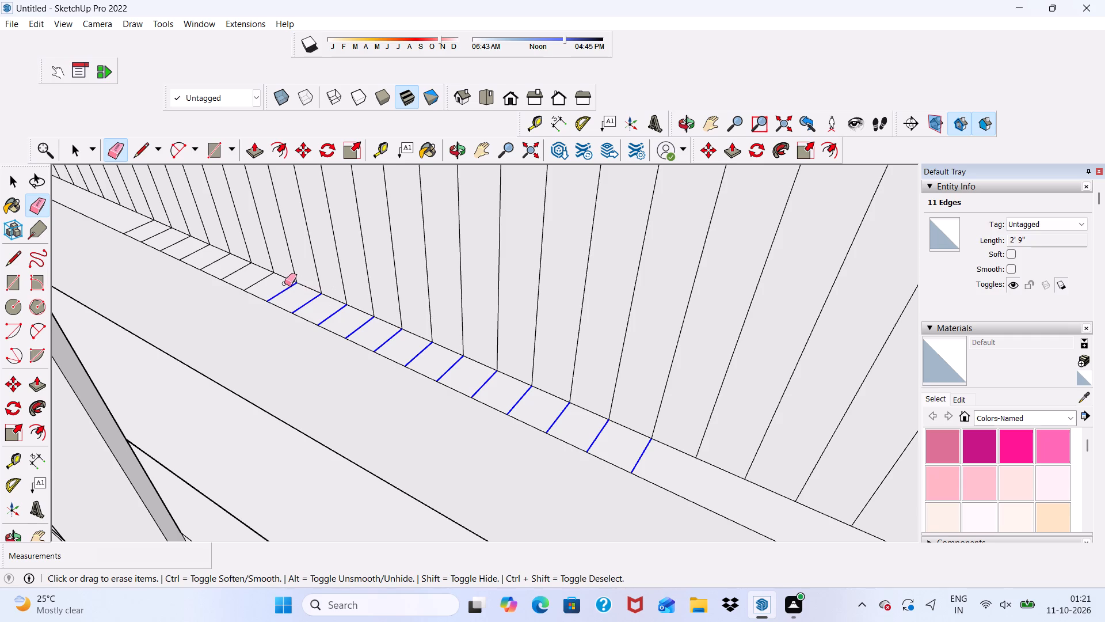
drag(284, 283, 273, 280)
double_click(269, 279)
Erase the last short lines still crossing the ledge near the tower.
scroll(239, 279, down, 11)
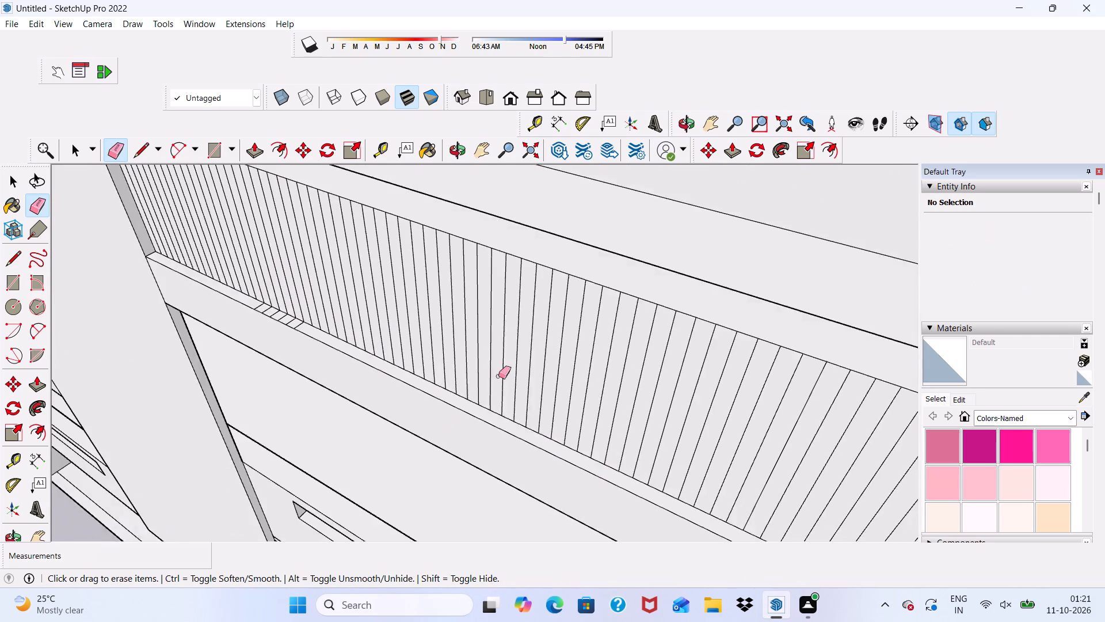
scroll(498, 376, down, 4)
scroll(224, 302, up, 20)
scroll(401, 422, down, 1)
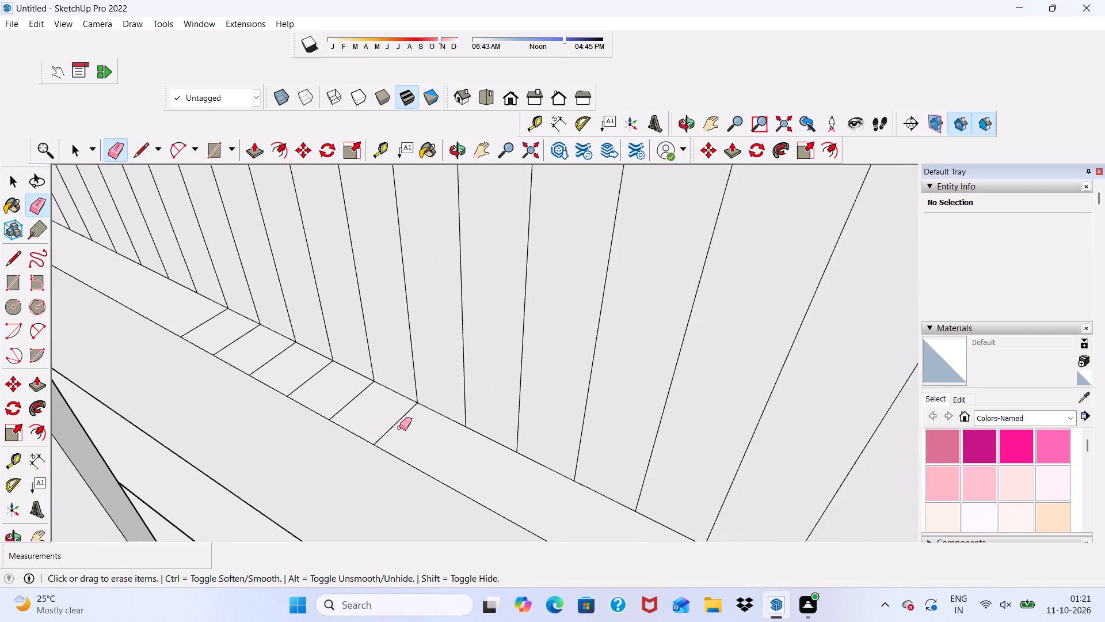
drag(399, 427, 198, 324)
scroll(224, 352, down, 10)
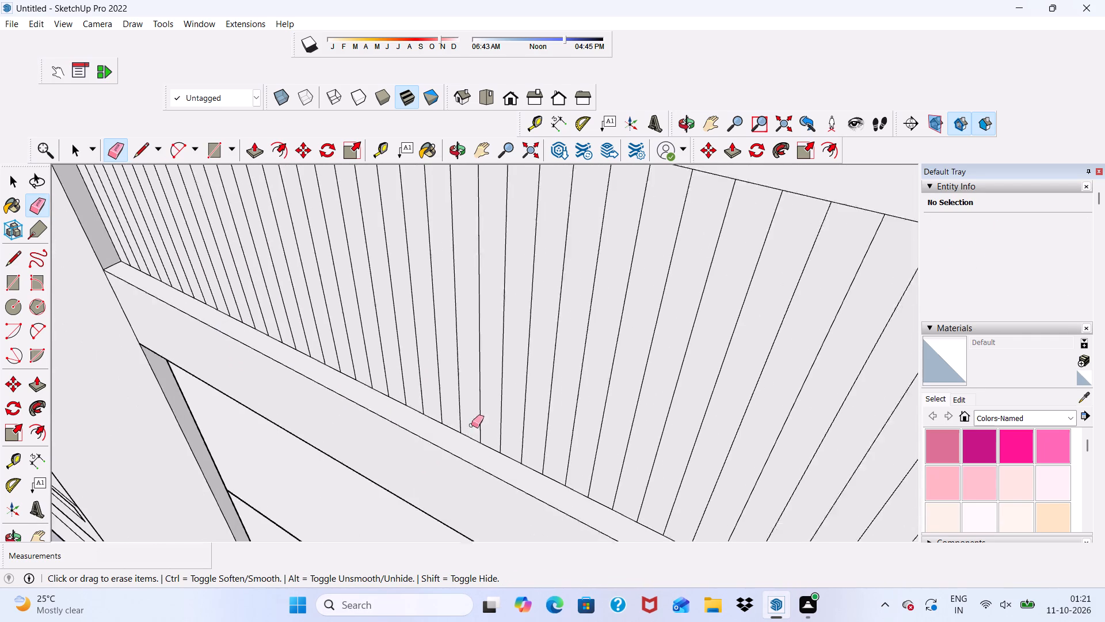
Examine the cleaned ledge and the slatted balcony front from below and from farther away.
scroll(471, 425, down, 2)
key(space)
scroll(420, 400, down, 11)
middle_drag(419, 413, 509, 312)
scroll(509, 312, up, 1)
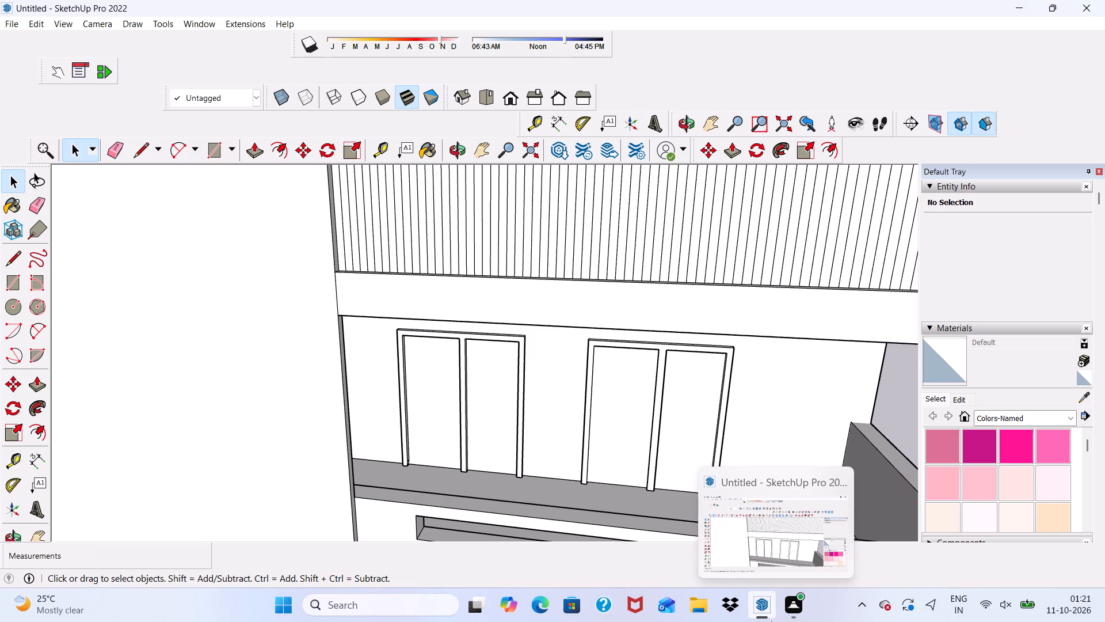
key(space)
click(519, 370)
scroll(525, 380, down, 5)
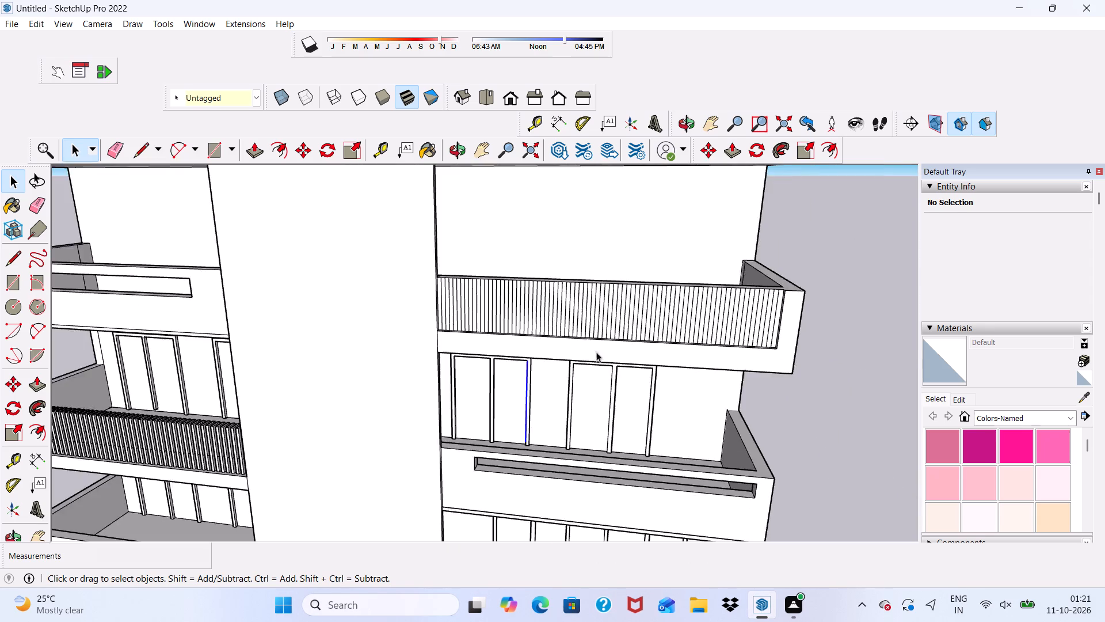
scroll(596, 352, down, 6)
scroll(583, 427, up, 6)
scroll(494, 187, up, 4)
Push/Pull six alternate strips of the slatted front 9" inward, starting beside the tower, to open gaps between slats.
middle_drag(554, 372, 482, 445)
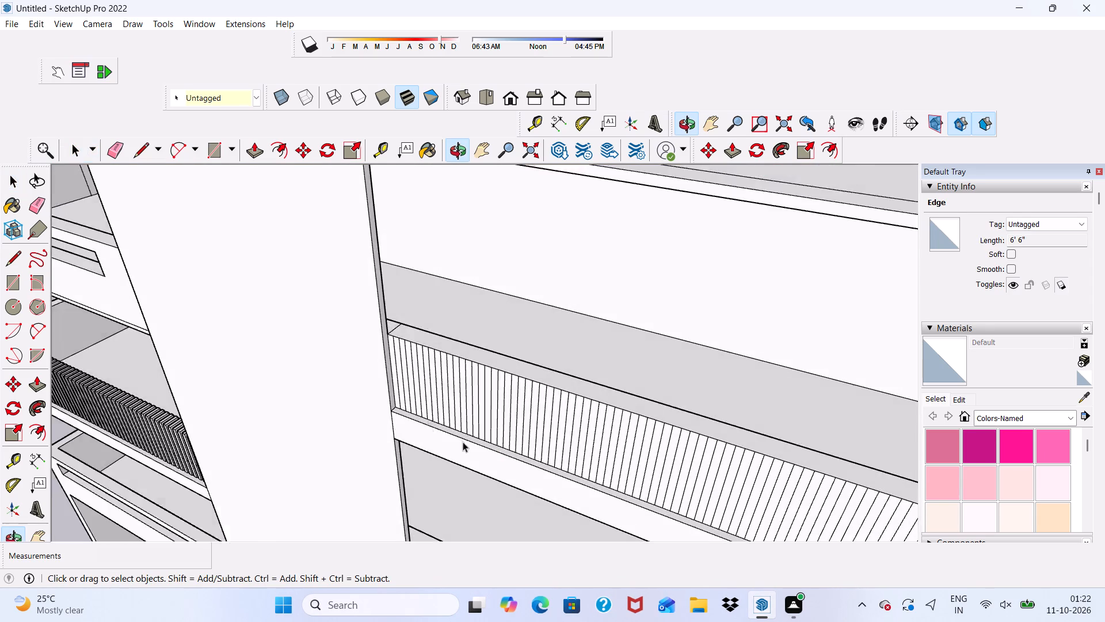
scroll(373, 395, up, 4)
scroll(312, 166, up, 1)
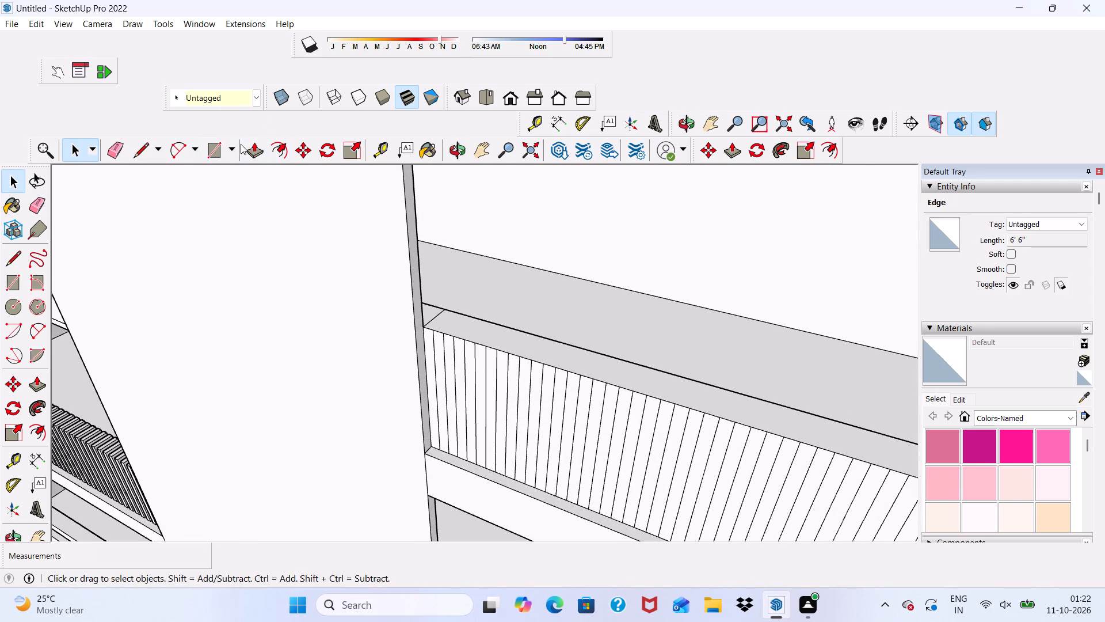
drag(249, 144, 263, 151)
scroll(420, 371, up, 4)
scroll(451, 303, up, 4)
drag(451, 302, 456, 294)
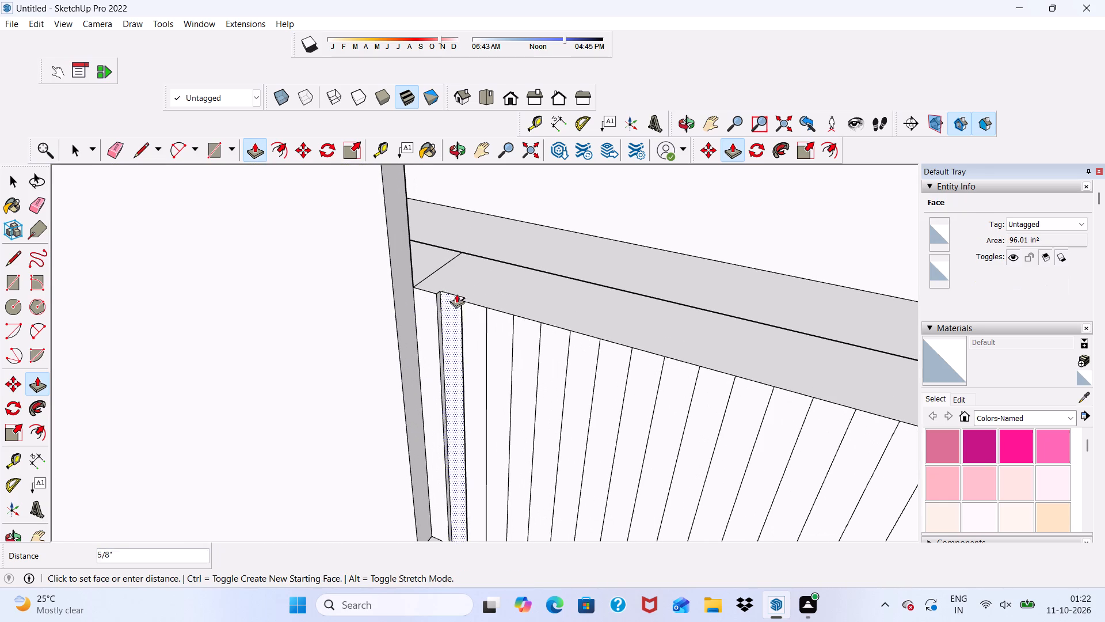
drag(456, 294, 505, 264)
drag(506, 314, 561, 273)
drag(551, 341, 598, 291)
drag(609, 359, 651, 304)
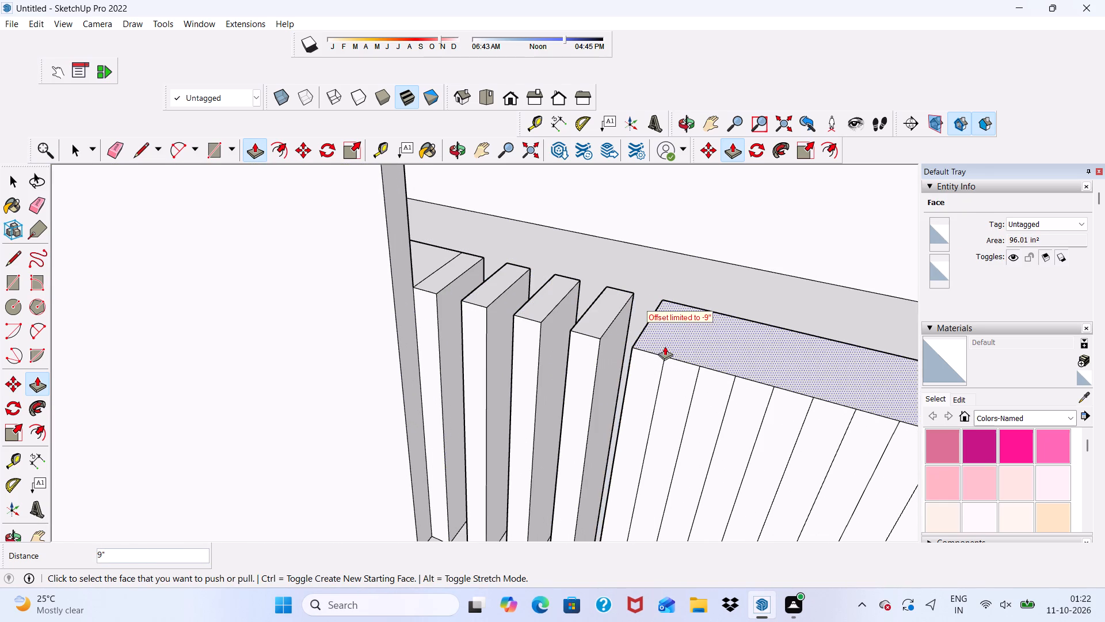
drag(673, 381, 715, 321)
drag(744, 404, 758, 365)
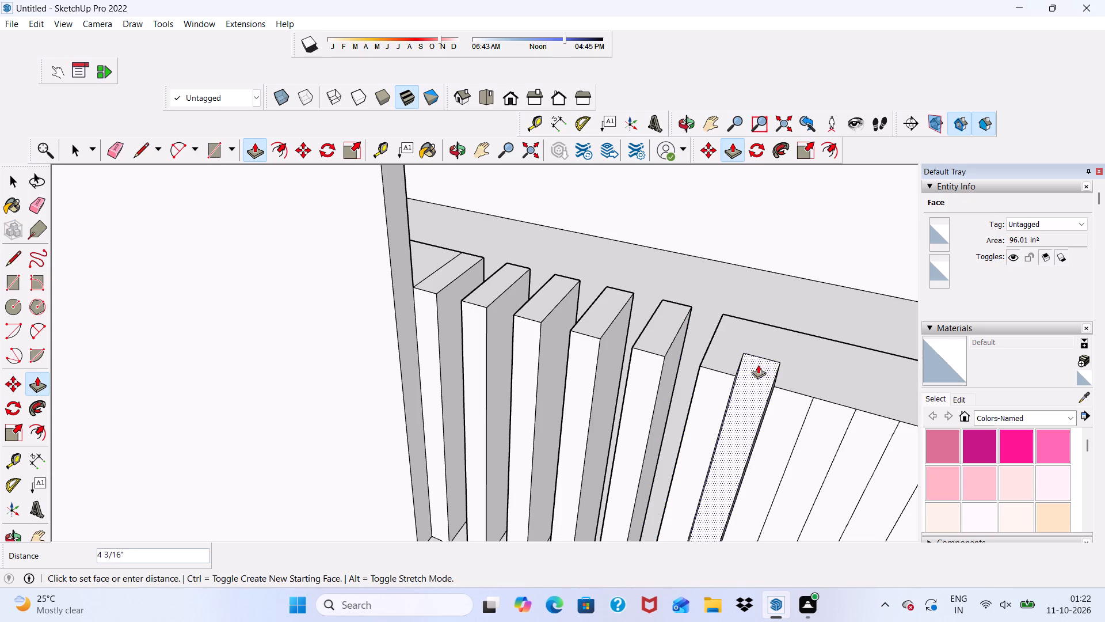
drag(758, 365, 773, 337)
Push the next four alternate strips of the slatted front 9" inward, continuing away from the tower.
scroll(600, 327, down, 17)
scroll(620, 361, up, 5)
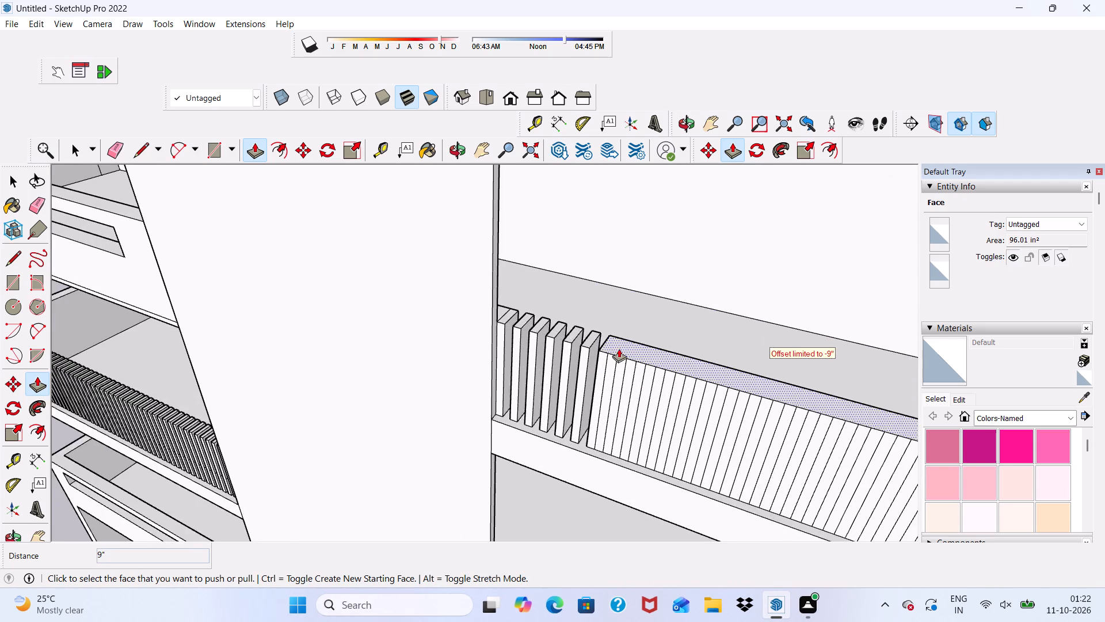
scroll(624, 383, up, 10)
drag(601, 328, 638, 283)
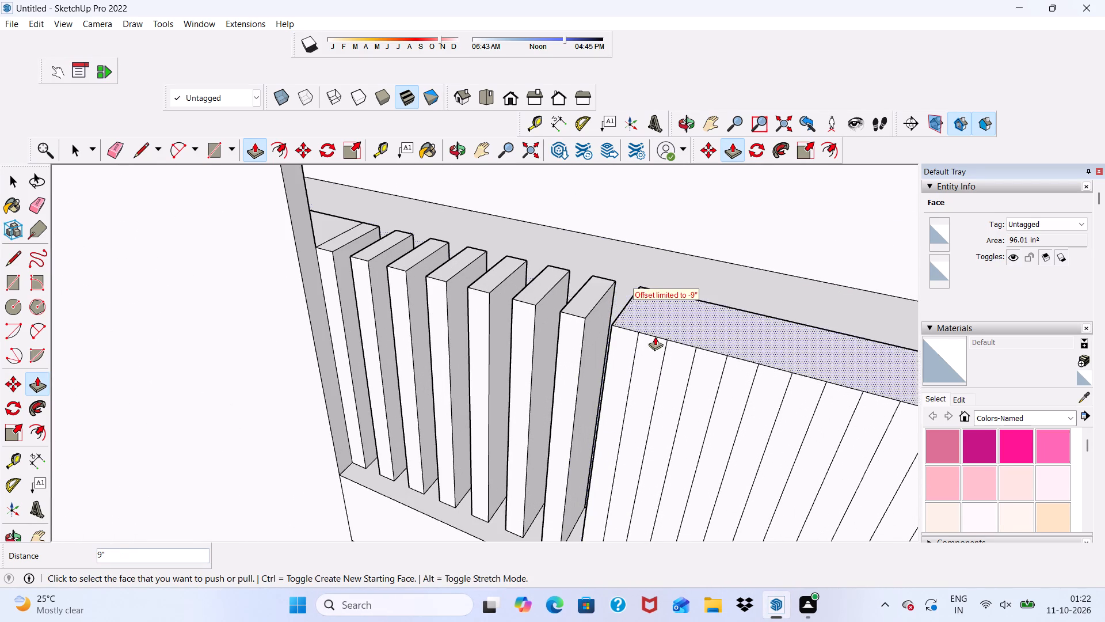
drag(653, 358, 710, 293)
drag(708, 385, 737, 346)
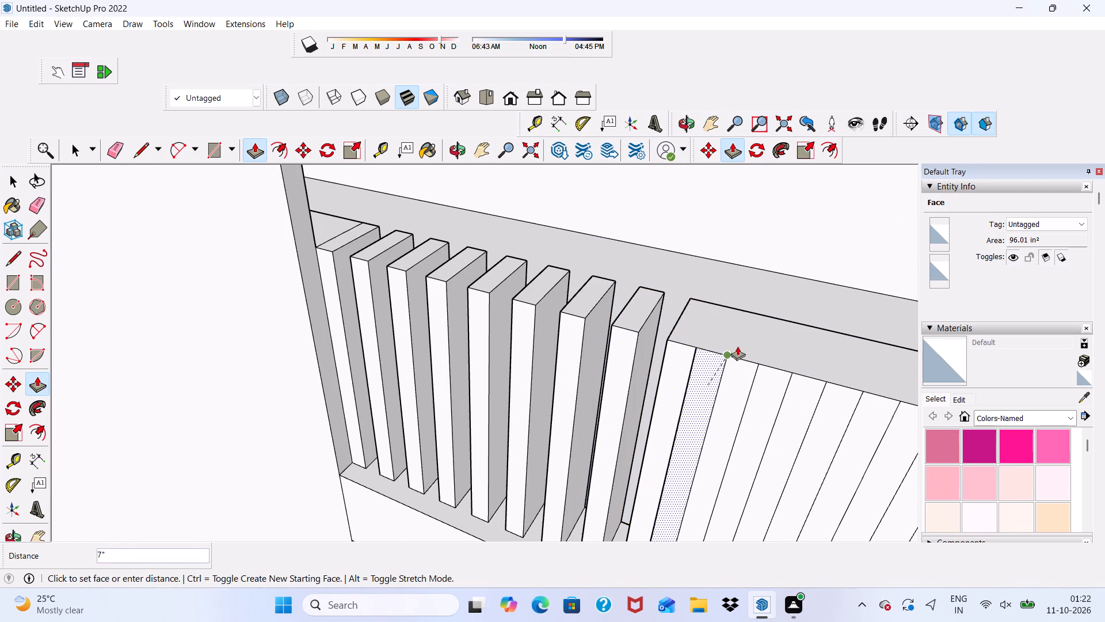
drag(737, 346, 762, 322)
drag(765, 404, 797, 343)
Push six more alternate strips of the slatted front 9" inward, continuing toward the outer end.
scroll(617, 367, down, 6)
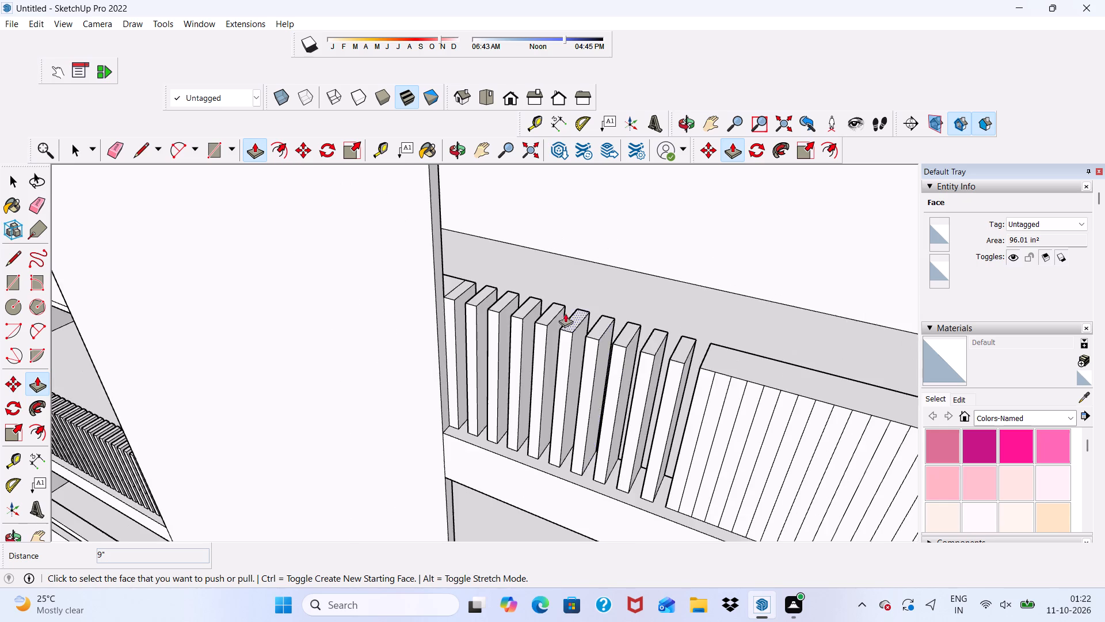
scroll(565, 313, down, 12)
scroll(691, 462, up, 14)
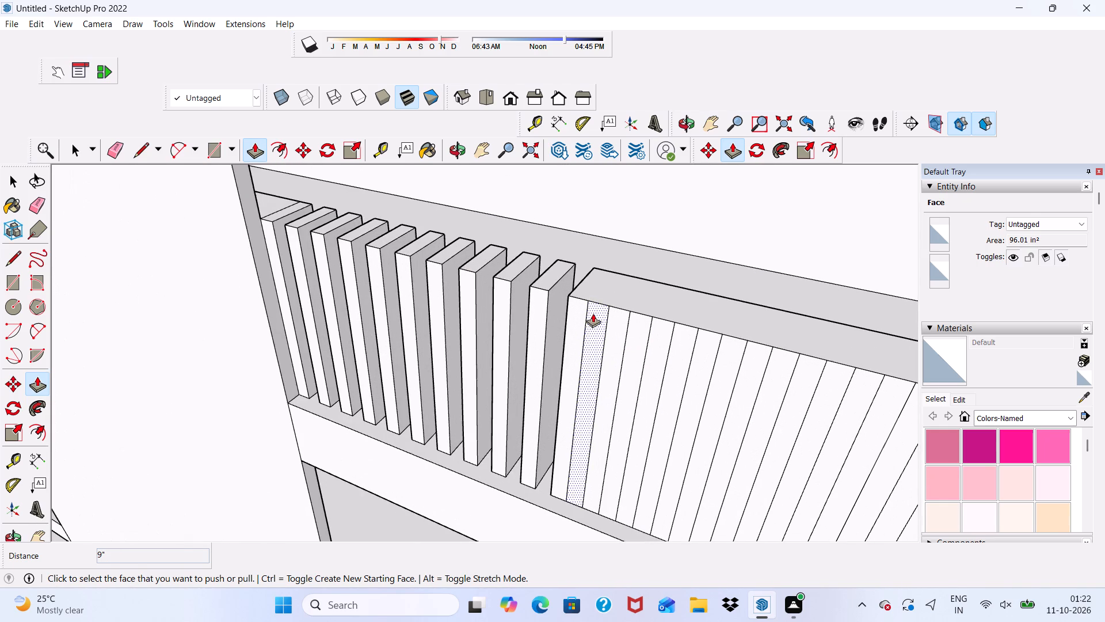
scroll(593, 313, up, 1)
drag(593, 313, 611, 271)
drag(635, 333, 660, 287)
drag(676, 353, 706, 300)
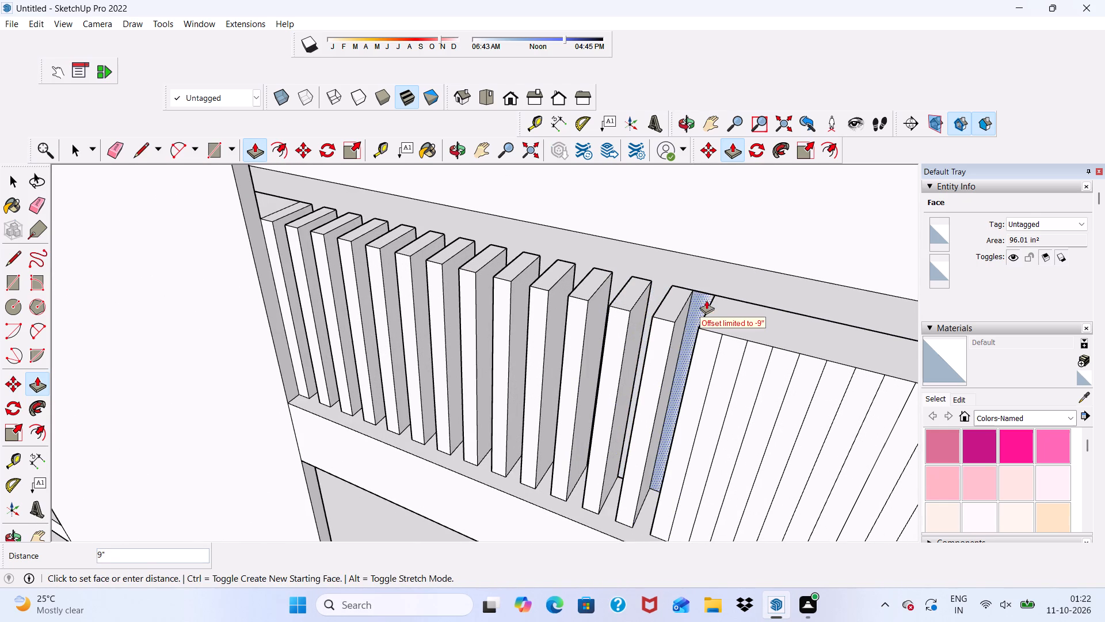
drag(706, 300, 709, 297)
drag(727, 371, 750, 313)
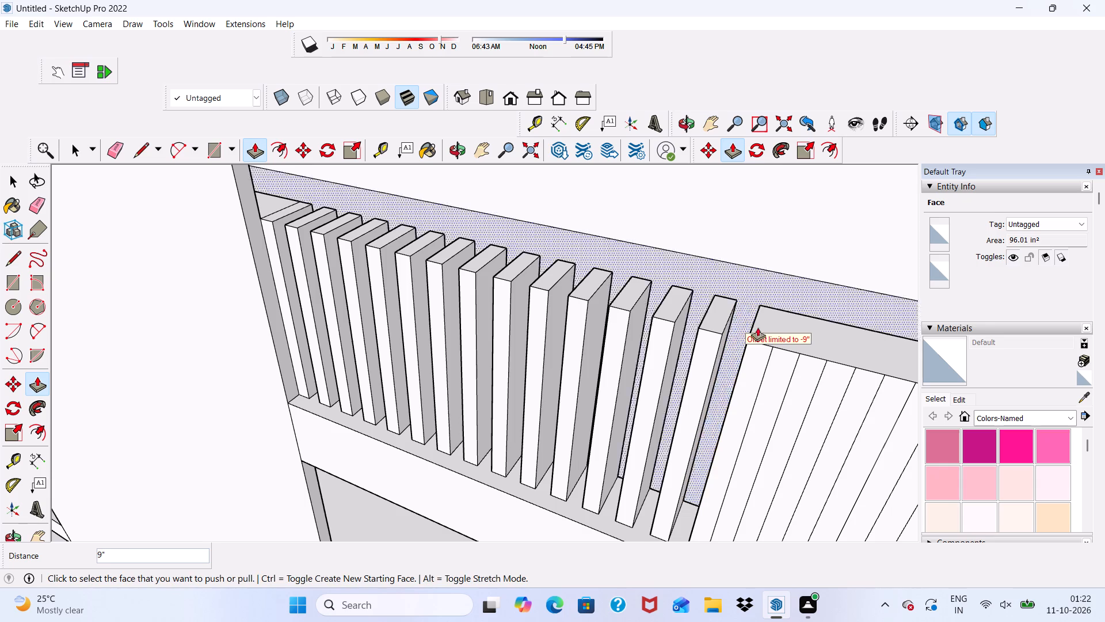
drag(773, 379, 785, 328)
drag(825, 395, 836, 340)
Push the following three alternate strips 9" inward, undoing and redoing the third after a stray push.
scroll(581, 351, down, 7)
scroll(512, 313, down, 12)
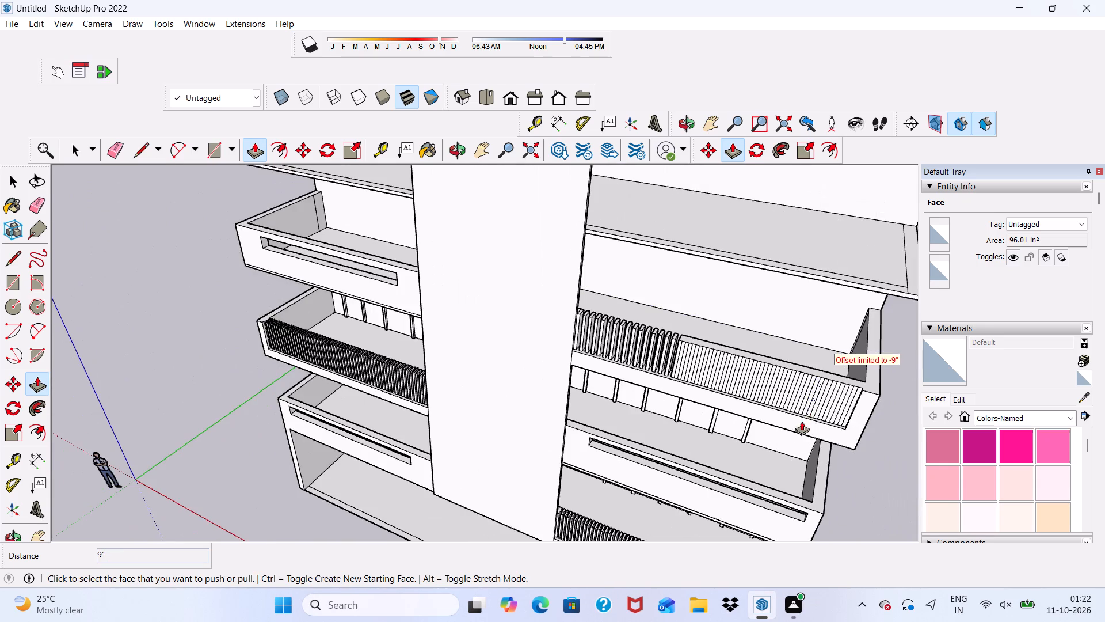
scroll(814, 400, up, 6)
scroll(630, 337, up, 14)
scroll(593, 294, up, 3)
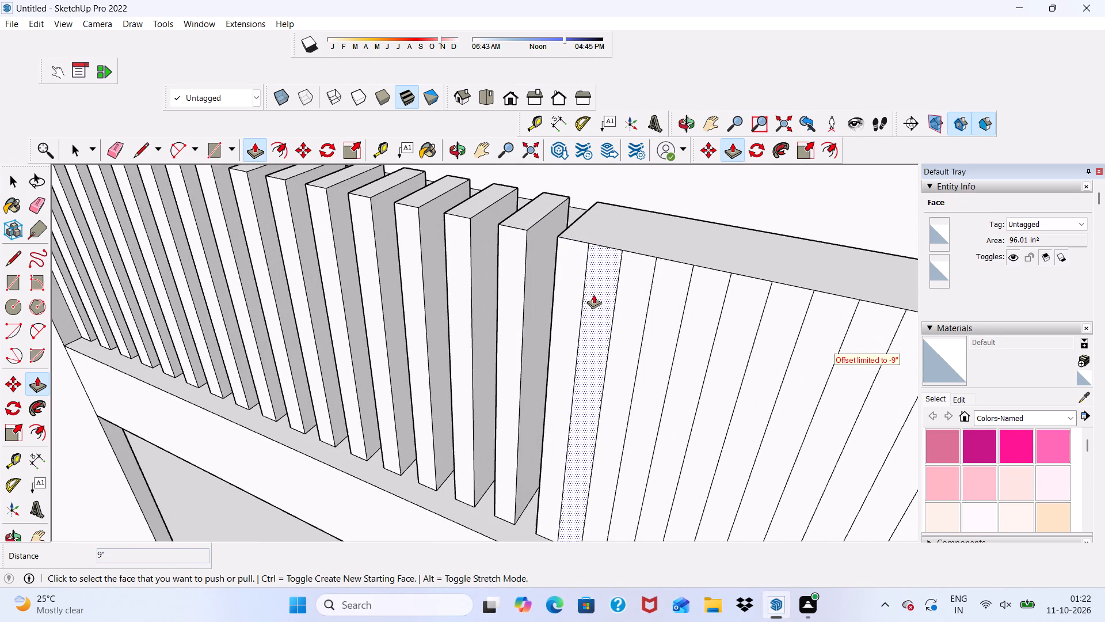
drag(595, 288, 626, 232)
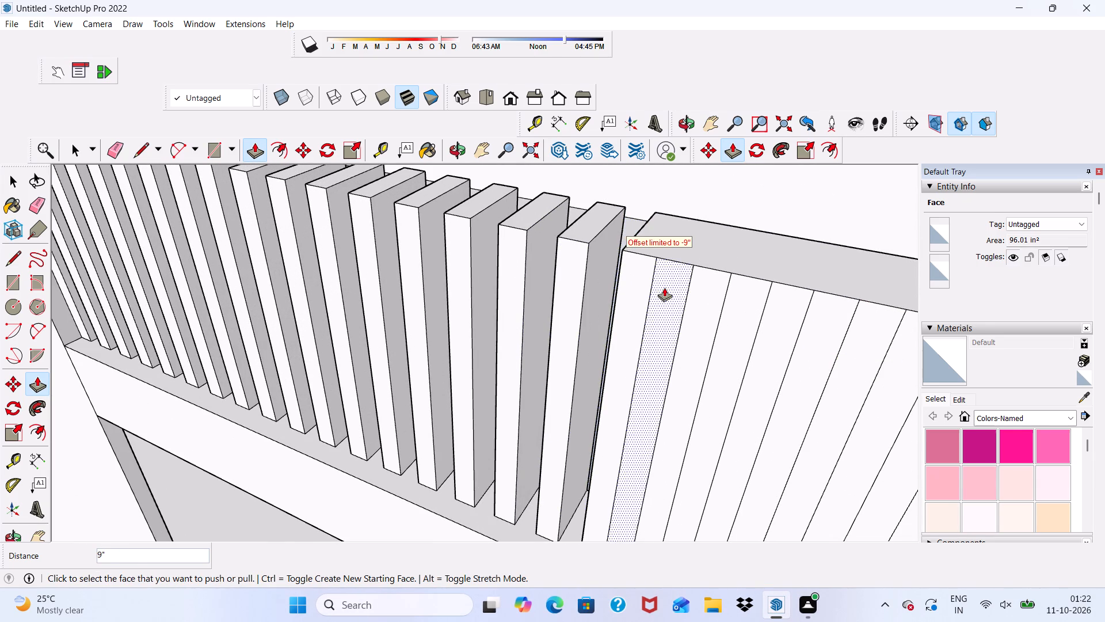
drag(664, 287, 713, 240)
drag(733, 317, 759, 256)
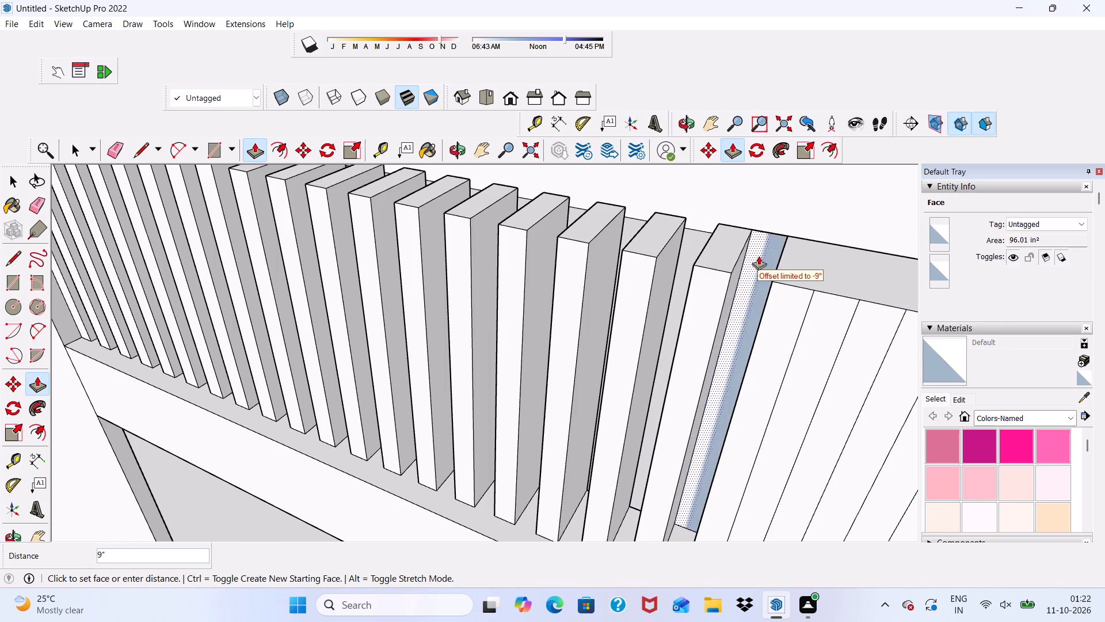
drag(759, 256, 759, 254)
click(759, 254)
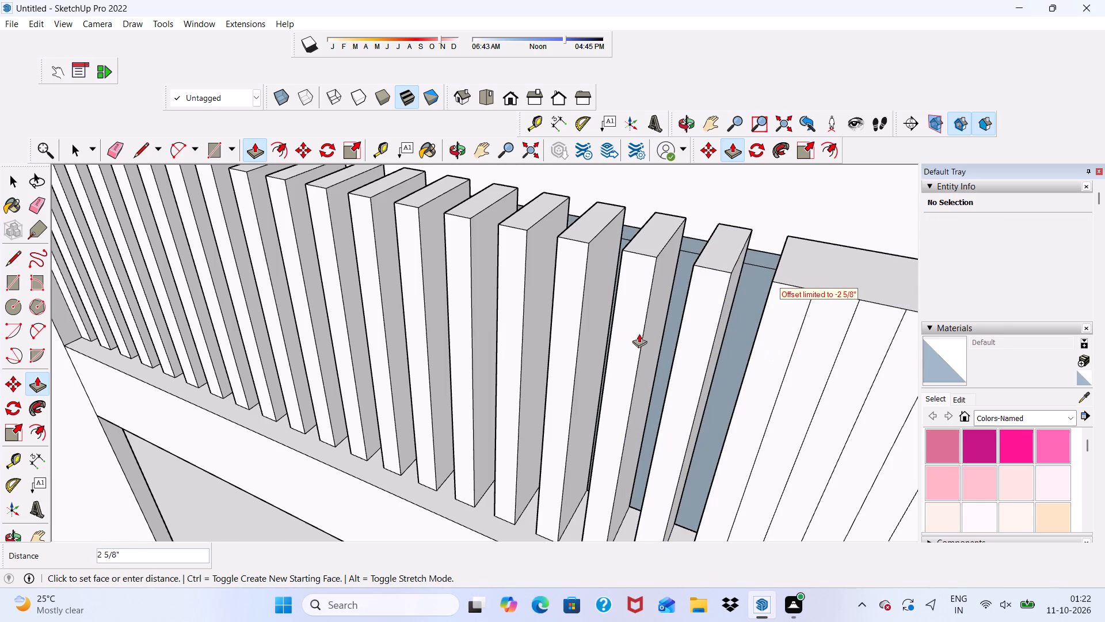
key(ctrl+z)
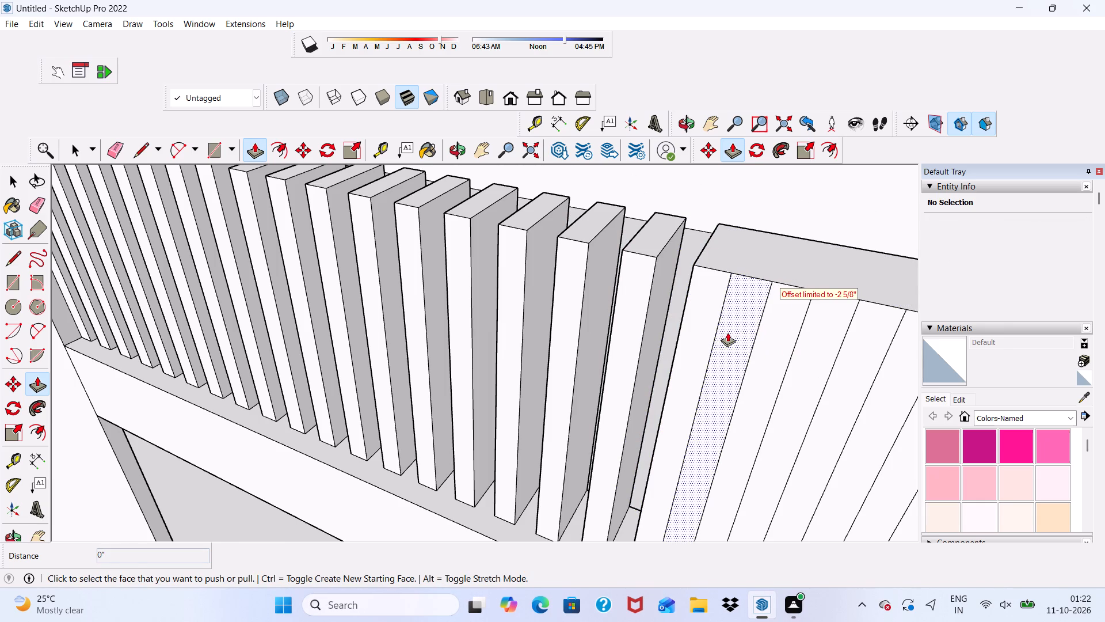
drag(732, 331, 748, 276)
Push two more alternate strips of the slatted front 9" inward, continuing toward the balcony's outer end.
scroll(661, 289, down, 12)
scroll(767, 294, down, 4)
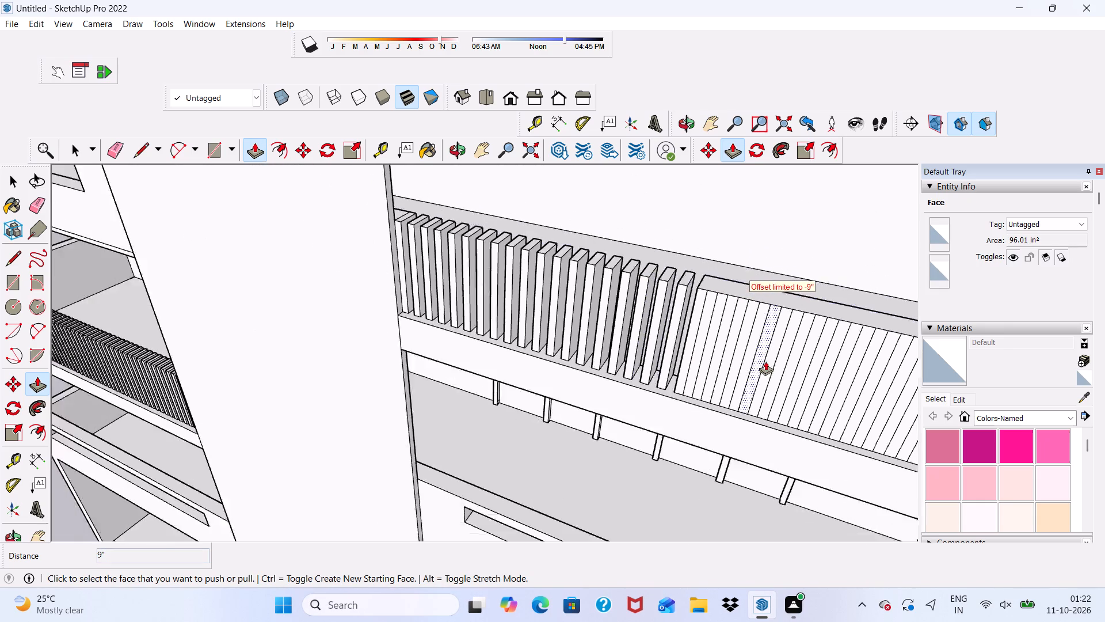
scroll(765, 361, down, 1)
scroll(723, 325, up, 16)
drag(707, 301, 743, 242)
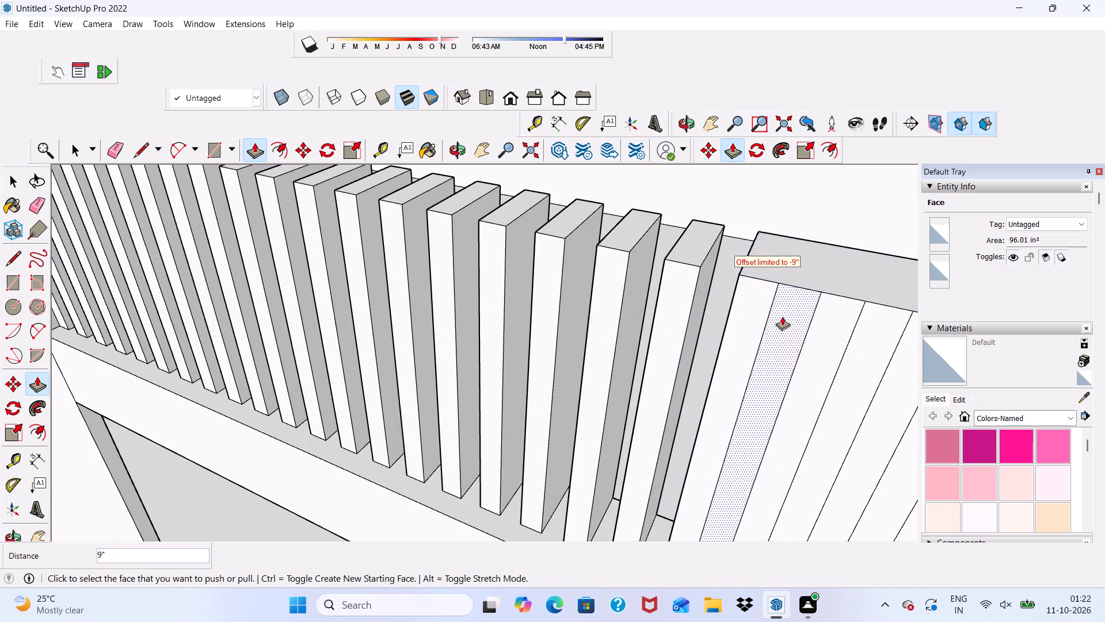
drag(784, 331, 816, 264)
Push the next five alternate strips of the slatted front 9" inward, continuing outward from the open gaps.
scroll(686, 312, down, 6)
scroll(481, 327, down, 11)
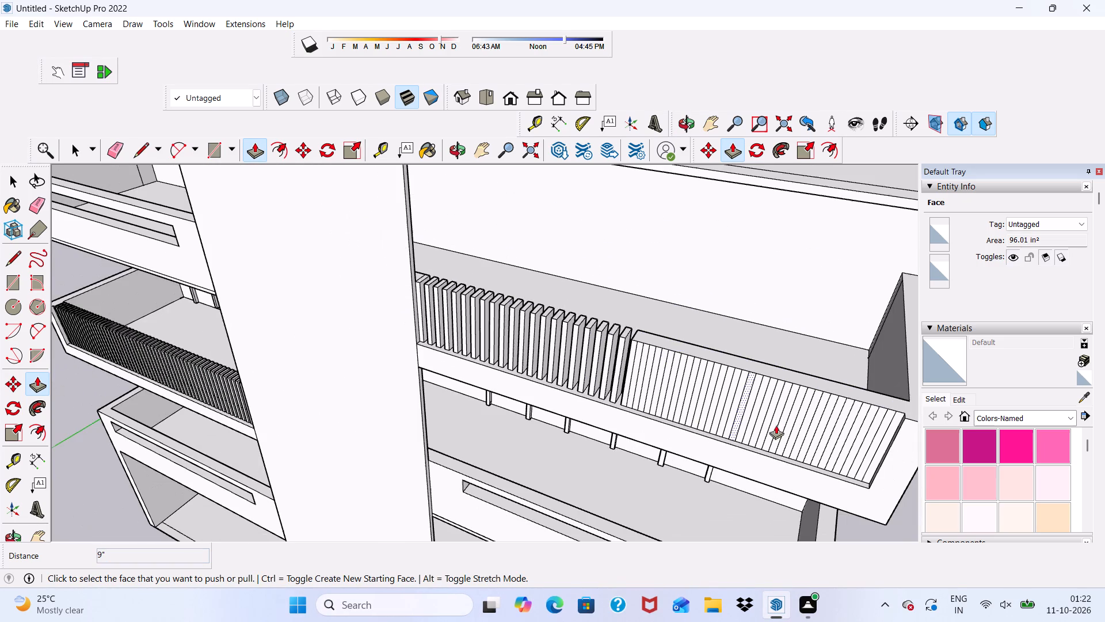
scroll(858, 422, up, 6)
scroll(524, 329, up, 9)
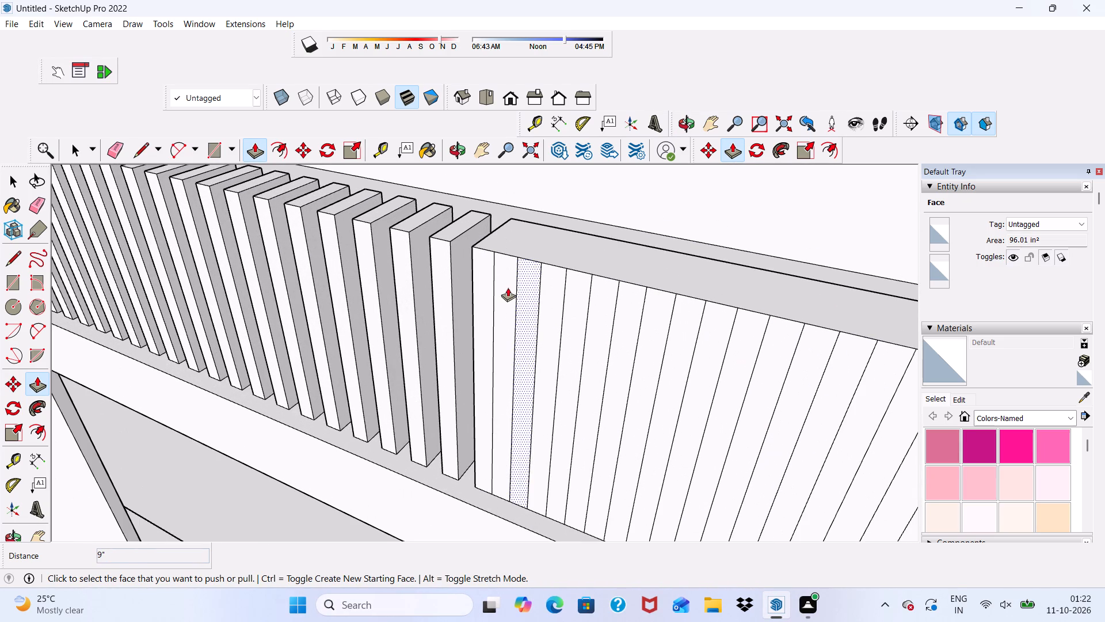
drag(508, 287, 551, 255)
drag(554, 292, 610, 240)
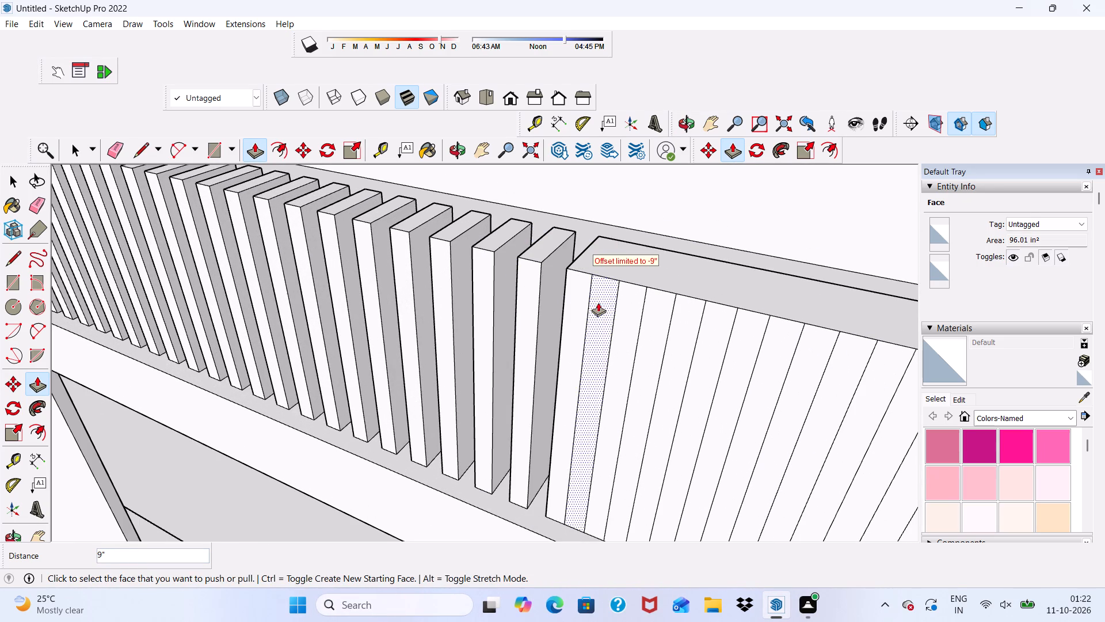
drag(595, 303, 639, 250)
drag(661, 325, 687, 273)
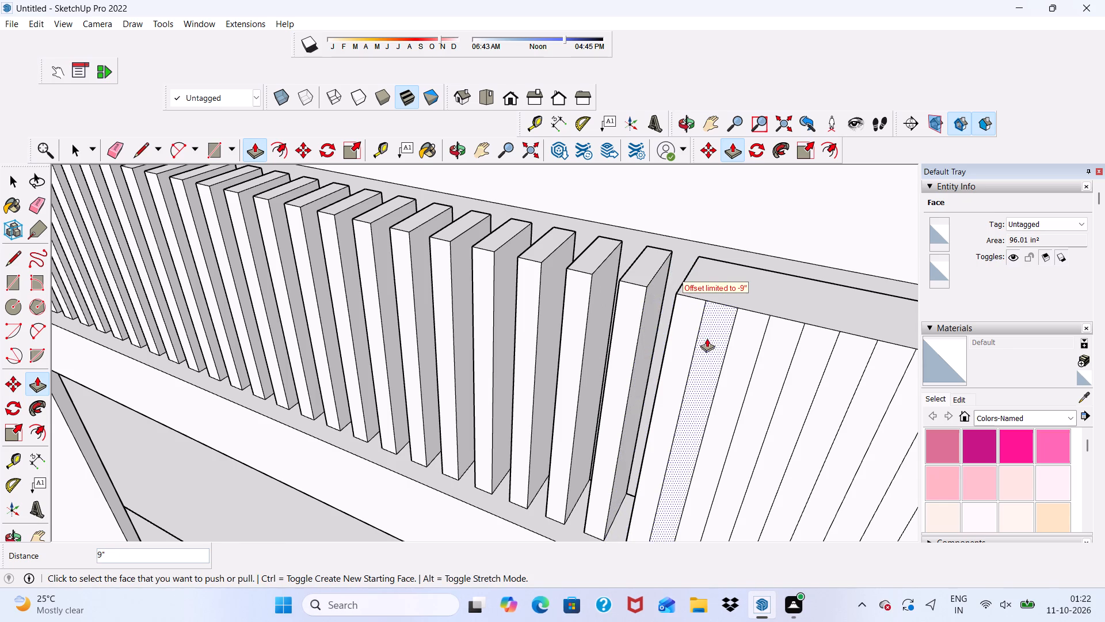
drag(710, 334, 737, 276)
Push the next two alternate strips 9" inward, clearing the remaining 9/16" of the first one with a second push.
scroll(634, 305, down, 6)
scroll(441, 313, down, 12)
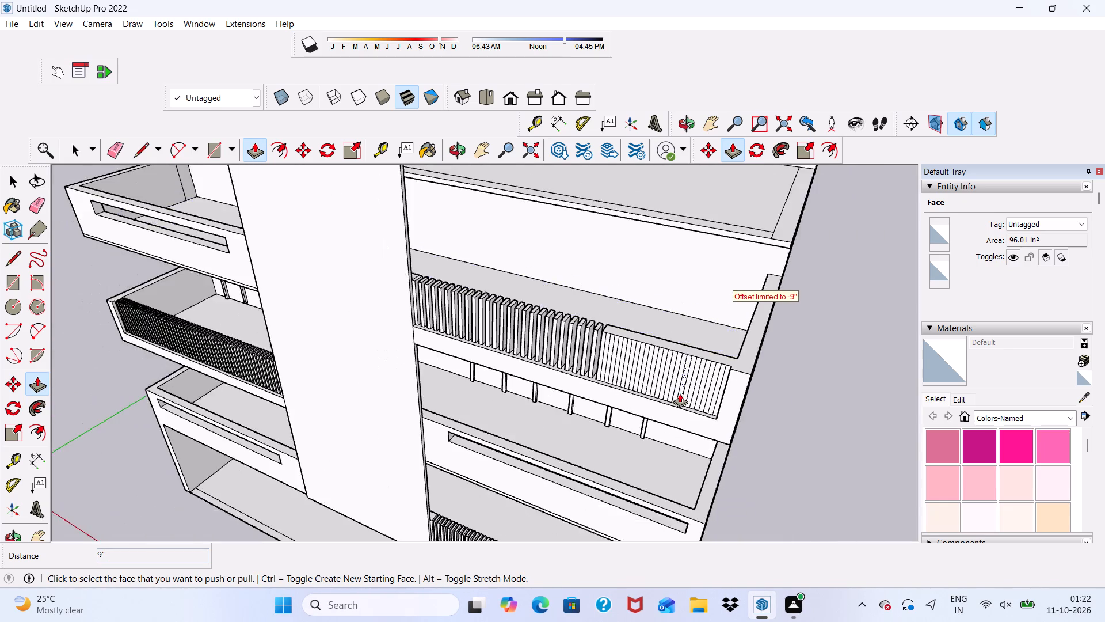
scroll(673, 388, up, 20)
scroll(673, 388, up, 1)
drag(528, 289, 582, 257)
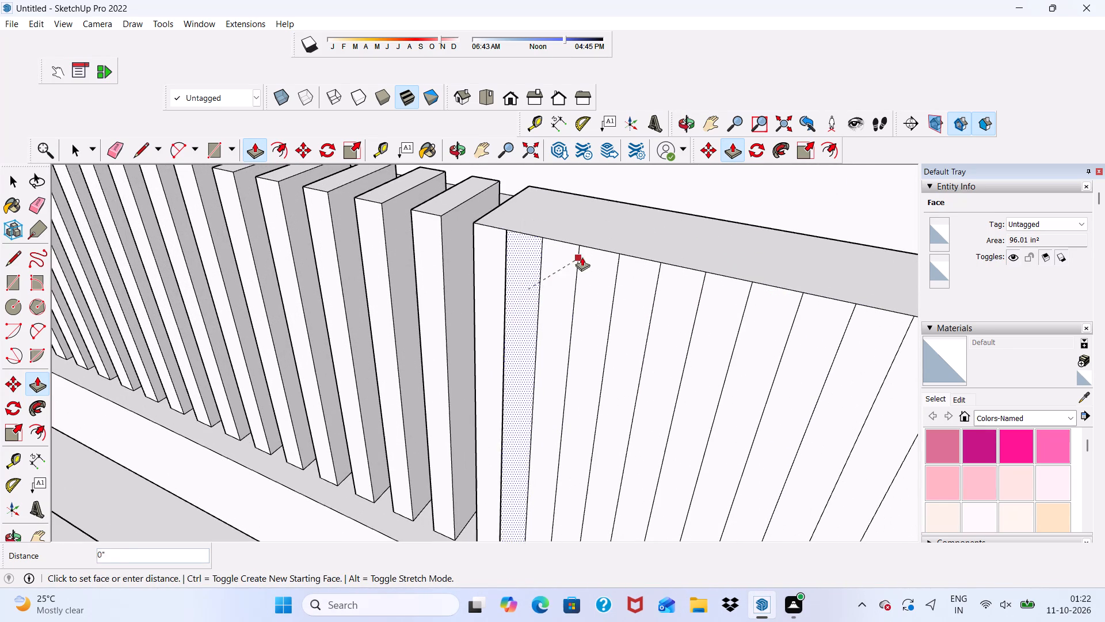
drag(582, 257, 584, 257)
click(584, 257)
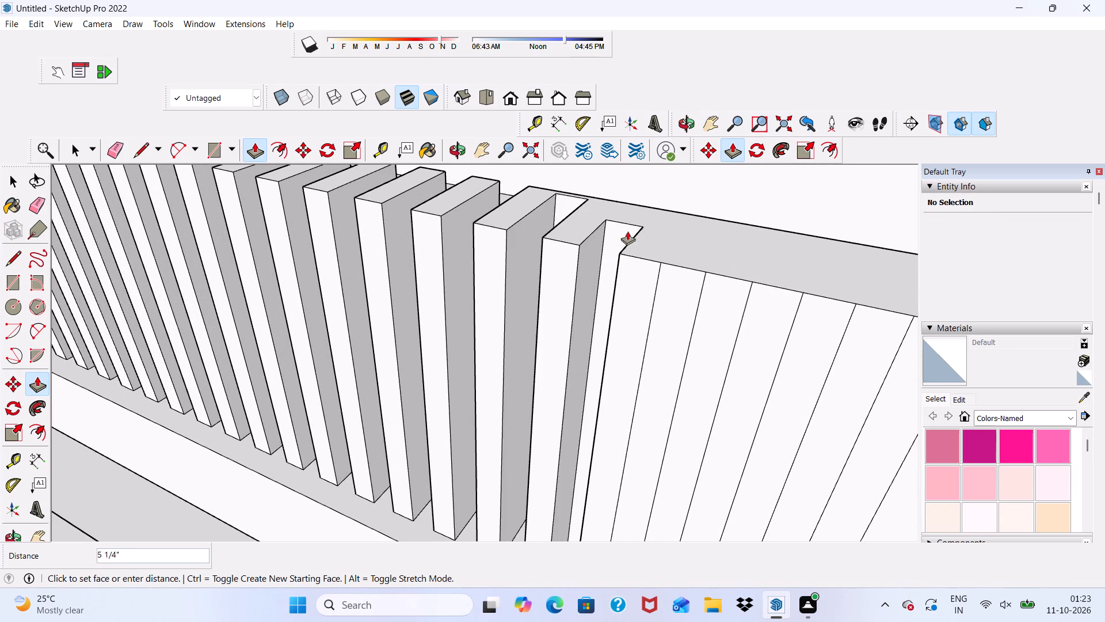
click(645, 215)
scroll(566, 209, up, 4)
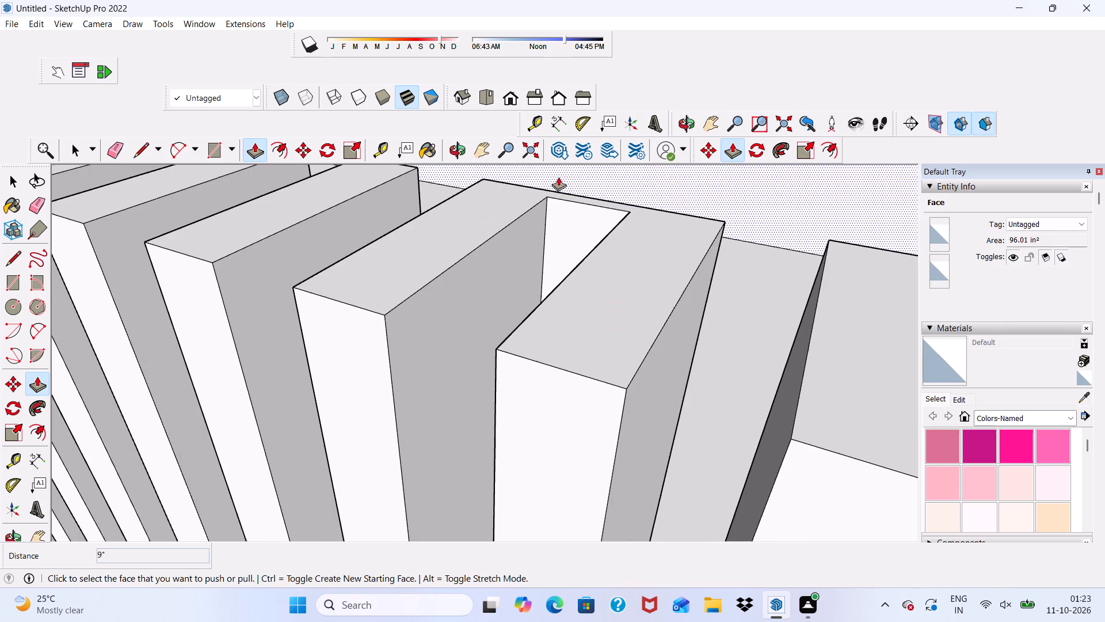
drag(559, 214, 565, 202)
scroll(649, 274, down, 13)
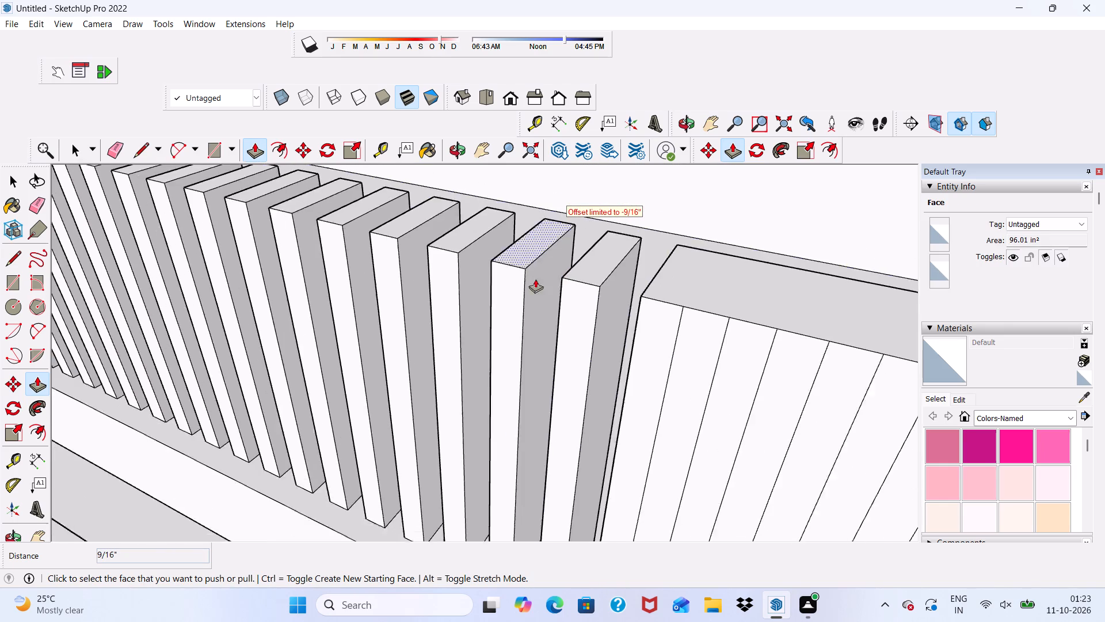
Push the following three alternate strips of the slatted front 9" inward, keeping one slat between gaps.
scroll(535, 279, down, 2)
scroll(631, 362, up, 6)
drag(631, 386, 661, 304)
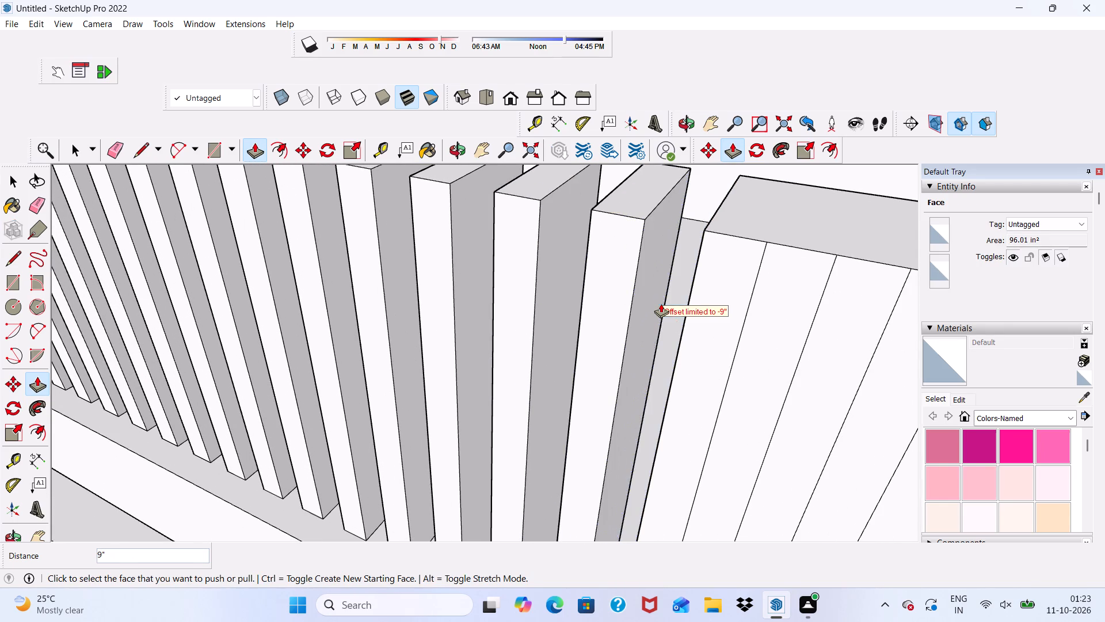
drag(752, 323, 784, 244)
scroll(700, 275, down, 6)
scroll(562, 282, down, 13)
scroll(912, 377, up, 1)
scroll(852, 338, up, 5)
scroll(707, 320, up, 1)
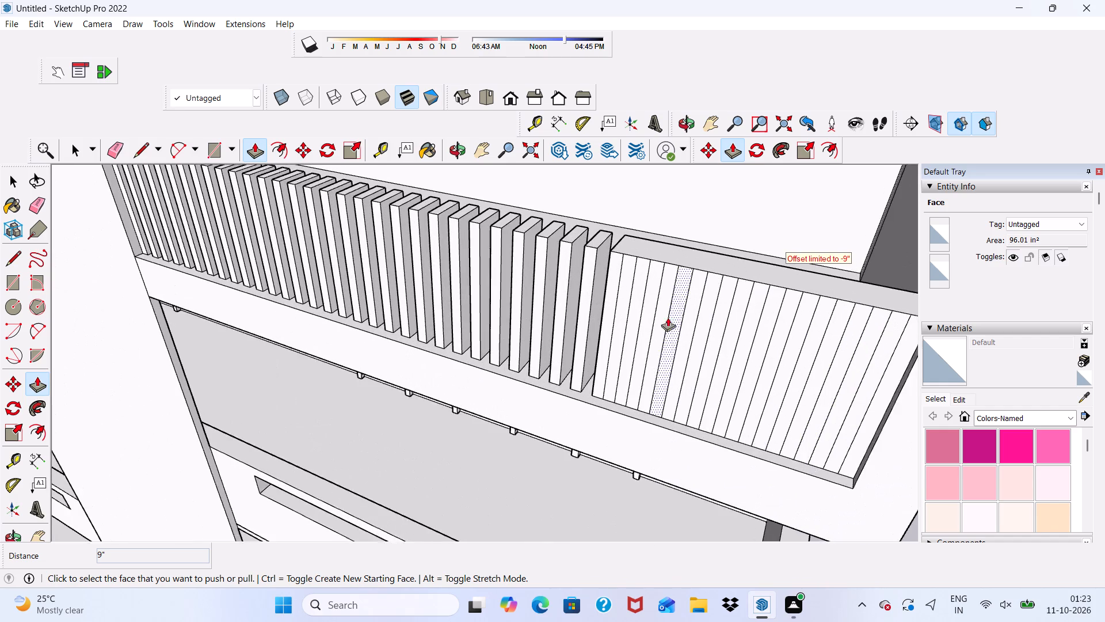
scroll(668, 317, up, 2)
scroll(611, 293, up, 4)
drag(610, 293, 643, 253)
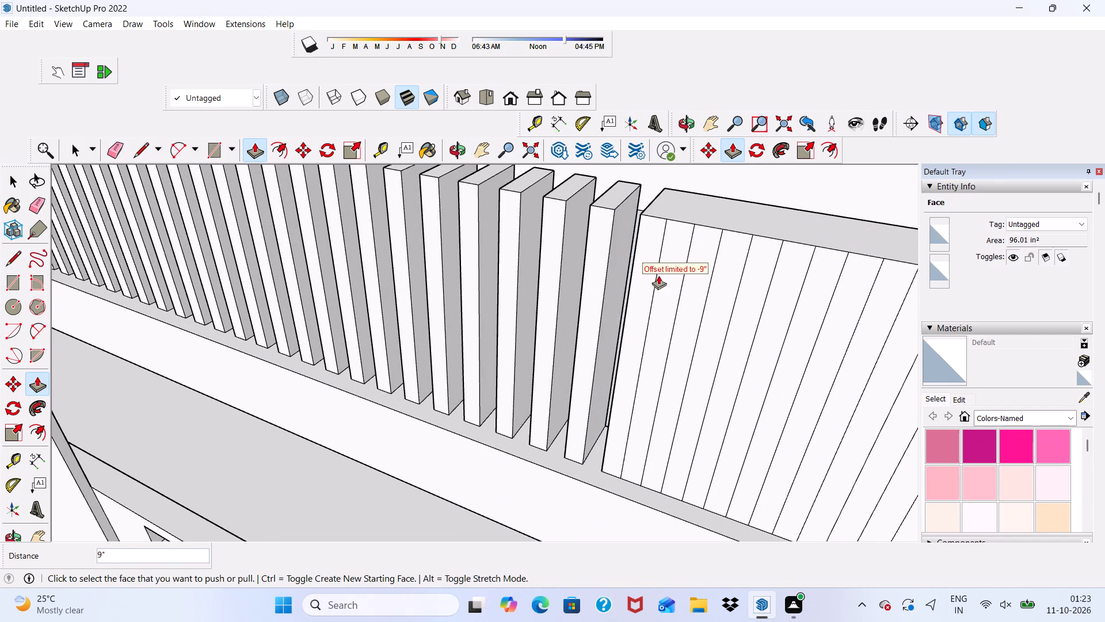
Push four more alternate strips 9" inward toward the outer end, cancelling the stray push on the adjoining slat.
drag(672, 283, 690, 242)
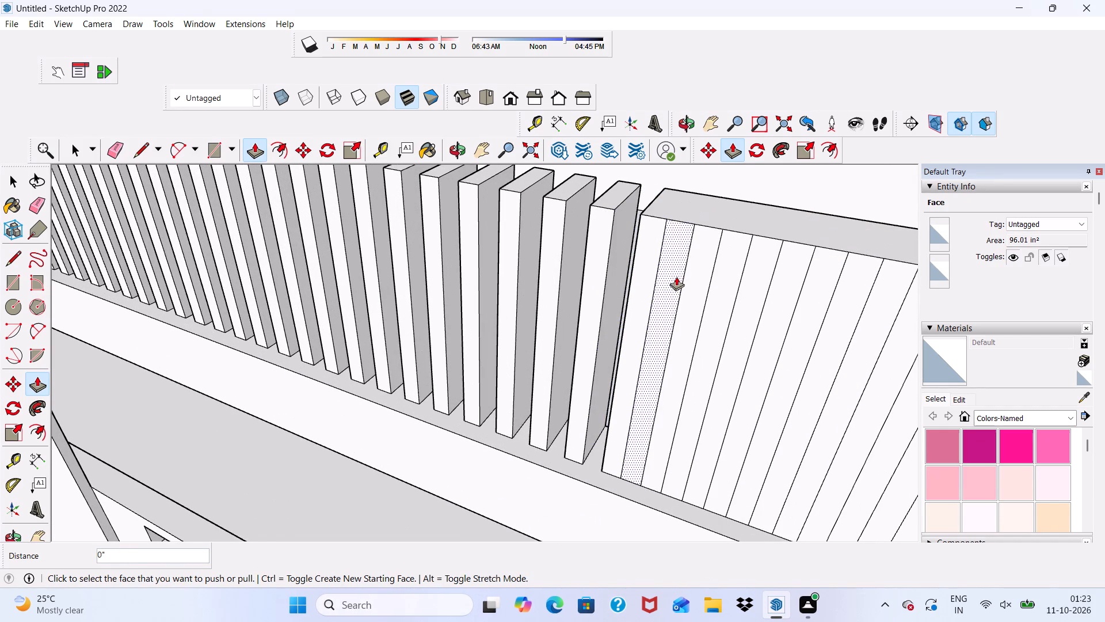
drag(672, 278, 698, 241)
scroll(736, 272, up, 3)
drag(715, 286, 745, 245)
scroll(733, 291, down, 5)
scroll(804, 299, up, 2)
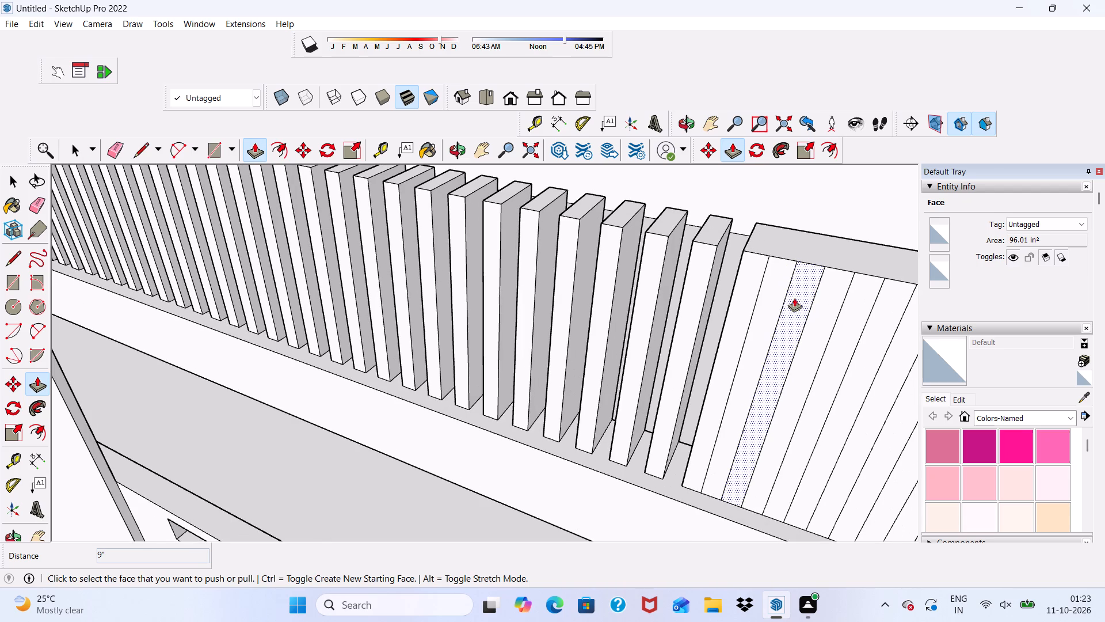
drag(764, 295, 775, 249)
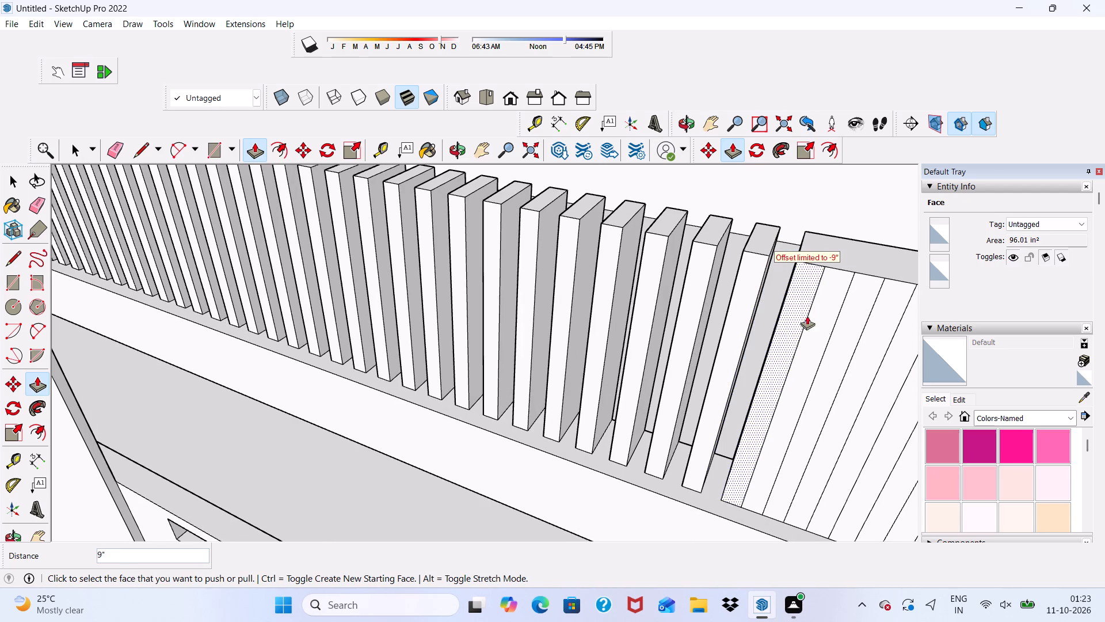
drag(814, 314, 817, 270)
click(817, 270)
scroll(813, 327, down, 5)
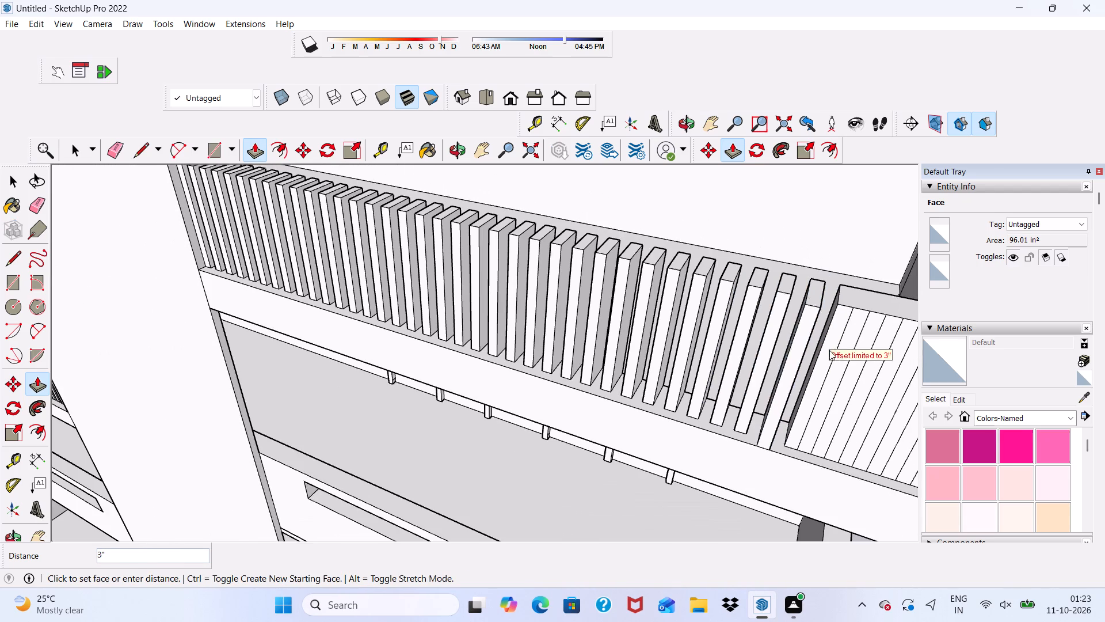
key(space)
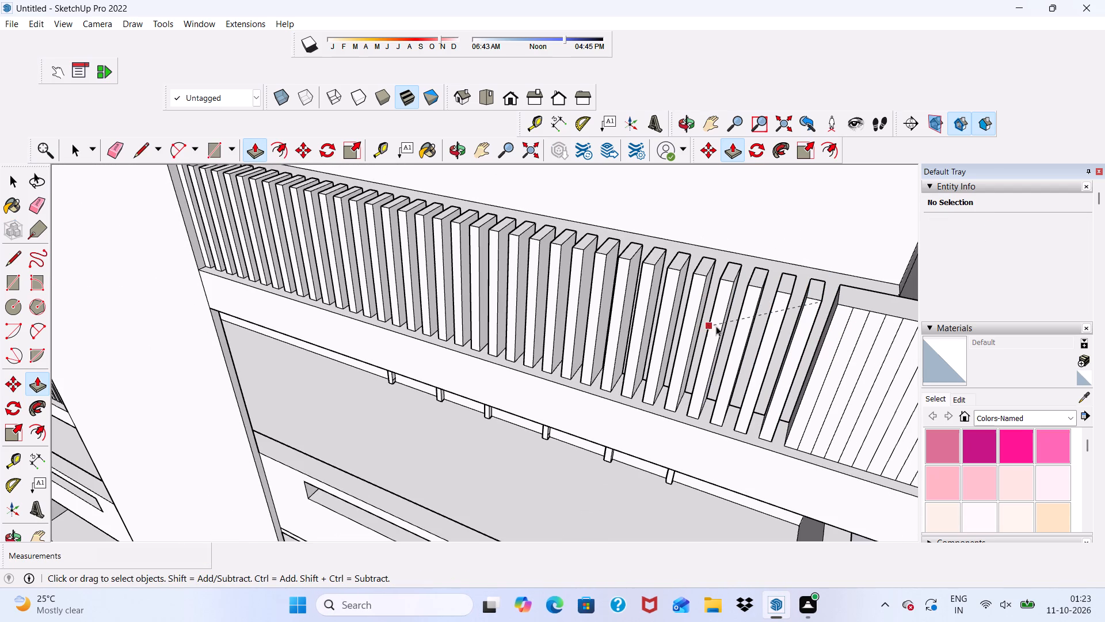
key(space)
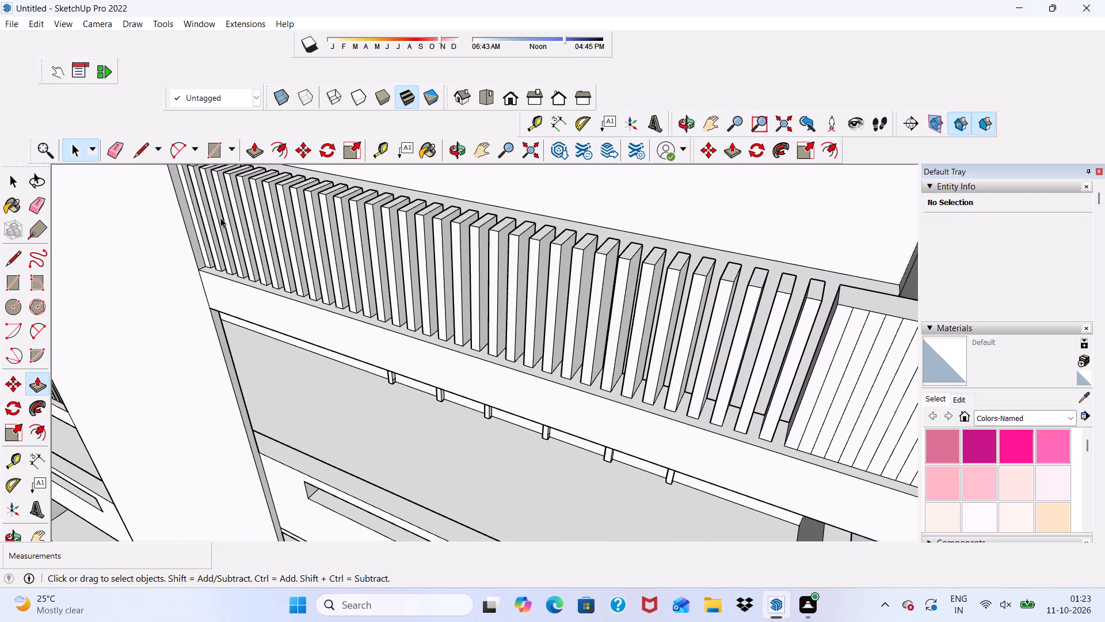
Push the next alternate strip of the slatted front 9" inward, cancelling the stray push on the slat beside it.
click(248, 149)
scroll(478, 275, down, 3)
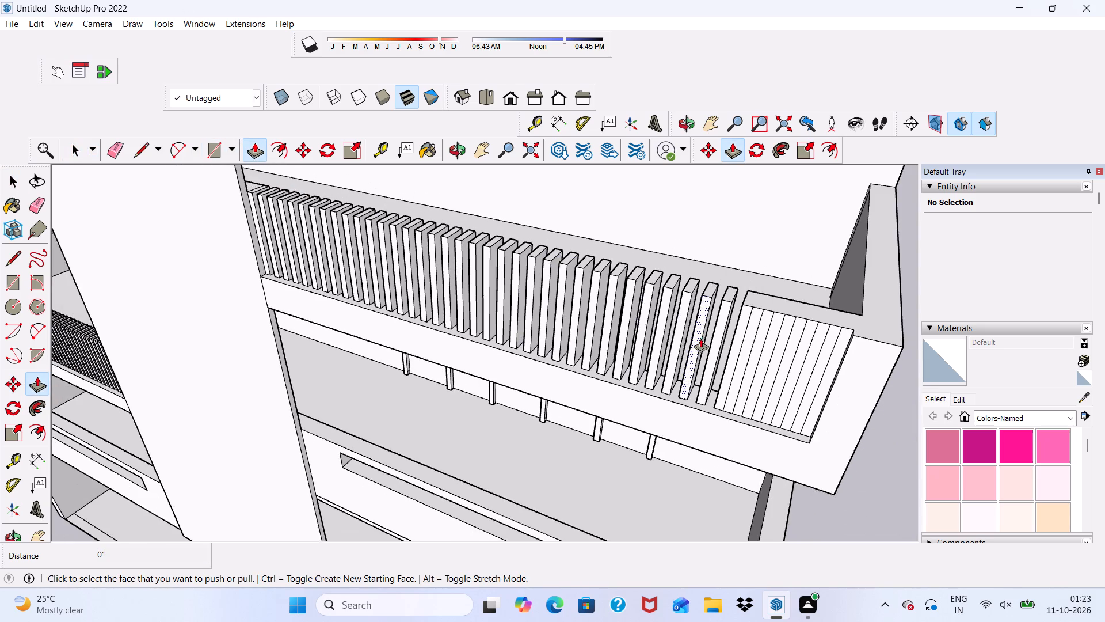
scroll(700, 338, up, 4)
scroll(784, 311, up, 7)
drag(782, 310, 774, 267)
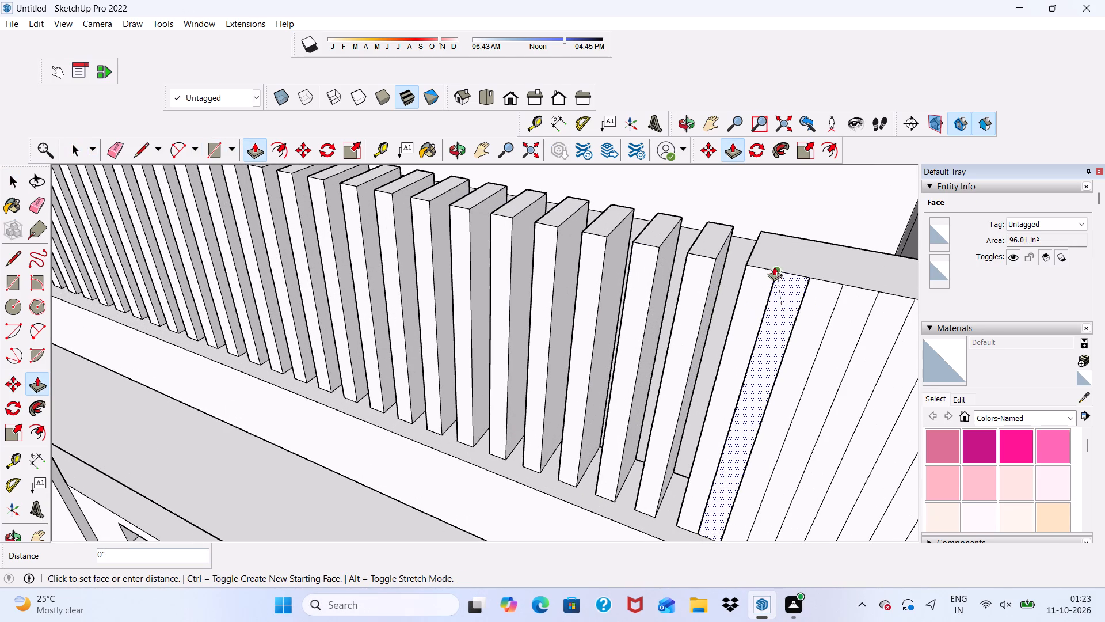
drag(774, 267, 779, 259)
click(779, 259)
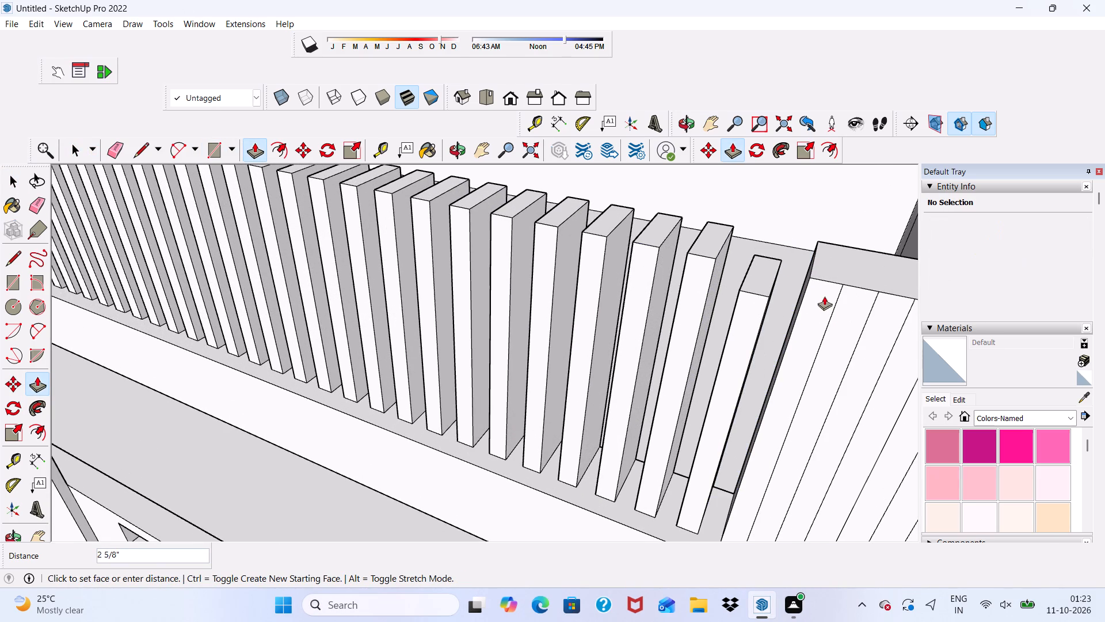
key(space)
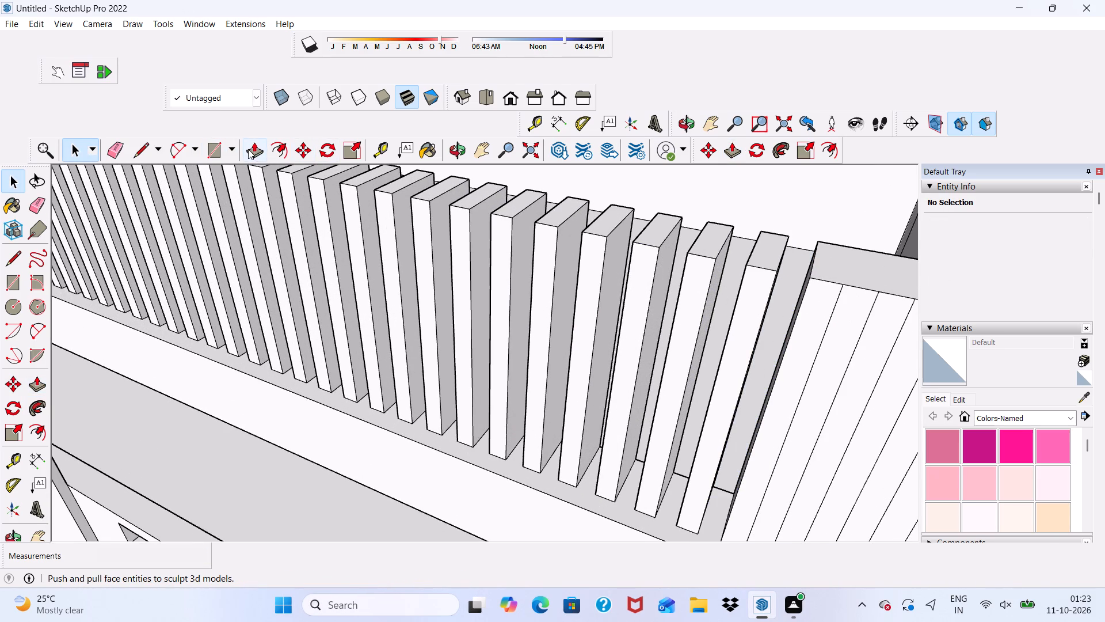
Push three more alternate strips 9" inward, leaving one strip to cut beside the outer border.
click(248, 149)
scroll(259, 188, down, 8)
scroll(641, 282, up, 13)
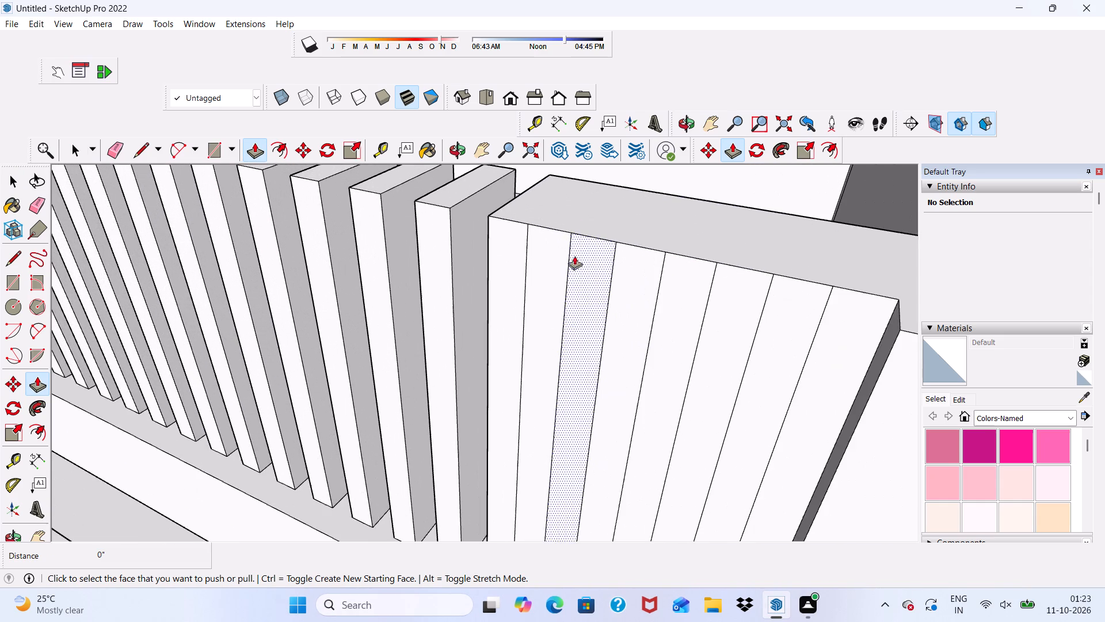
scroll(547, 256, down, 1)
drag(546, 256, 585, 200)
click(585, 200)
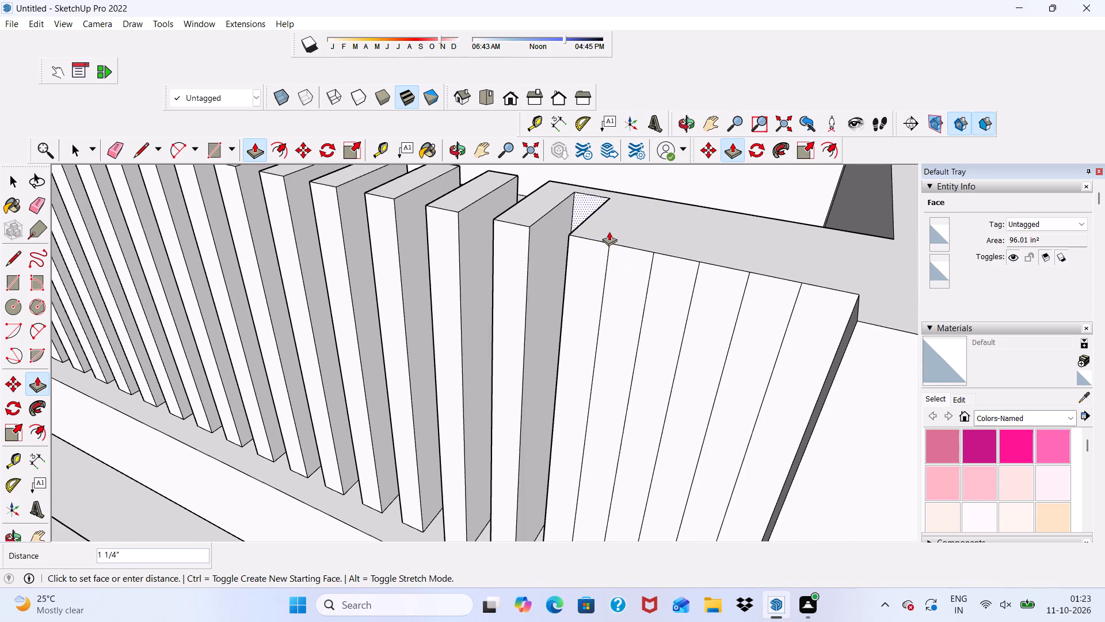
click(626, 200)
drag(641, 272, 669, 213)
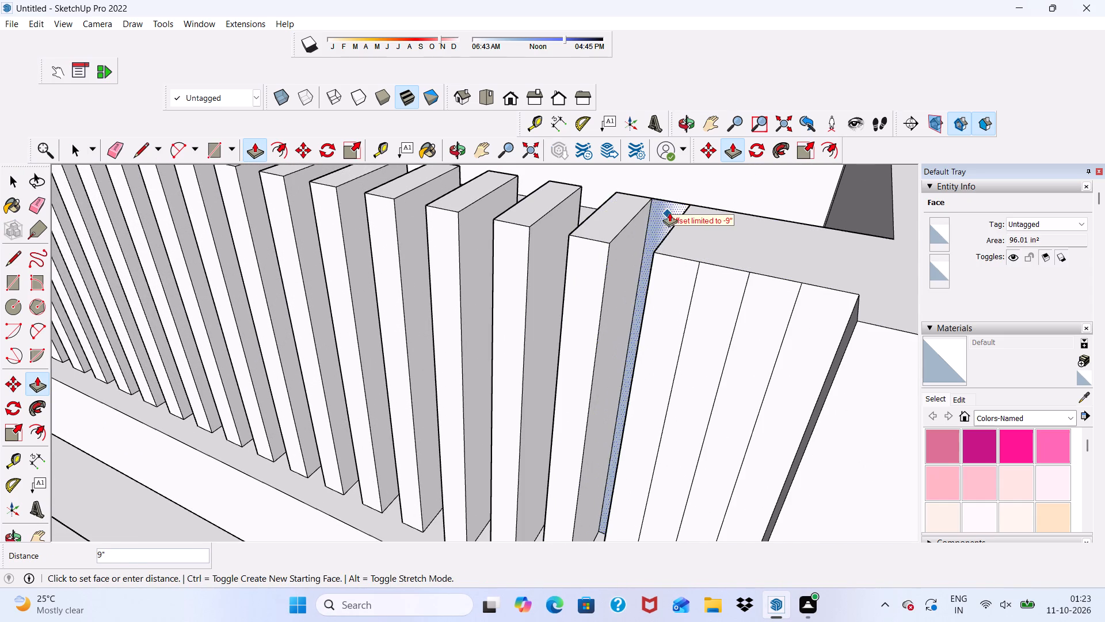
drag(669, 213, 670, 213)
drag(706, 305, 740, 233)
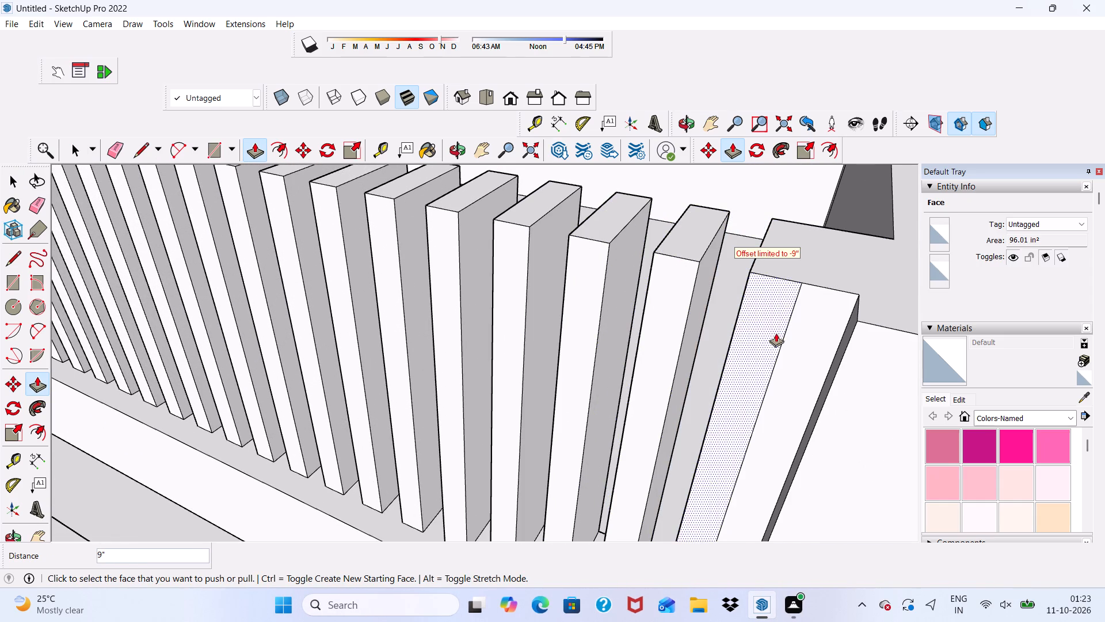
Push the last strip beside the outer border of the slatted front inward to open the final gap.
scroll(816, 316, down, 9)
middle_drag(791, 335, 813, 164)
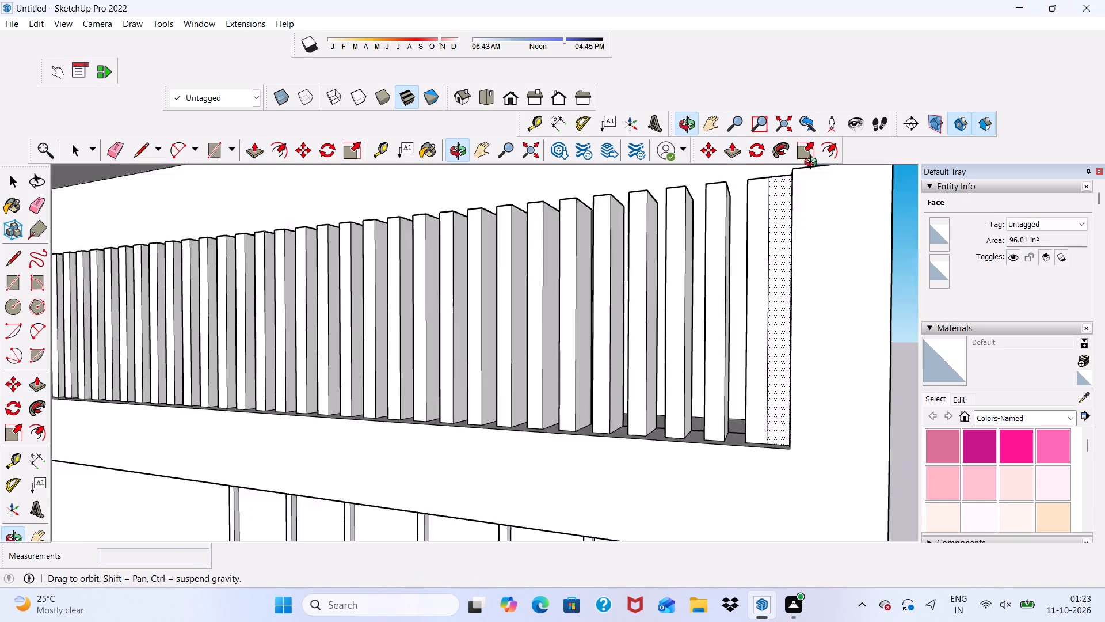
middle_drag(813, 164, 876, 309)
scroll(810, 300, up, 5)
drag(786, 234, 780, 185)
scroll(776, 235, down, 10)
middle_drag(779, 331, 759, 235)
key(space)
scroll(759, 235, up, 1)
key(space)
Examine the slatted balcony front and the building's other balconies from below, from the front and from above.
scroll(761, 242, down, 4)
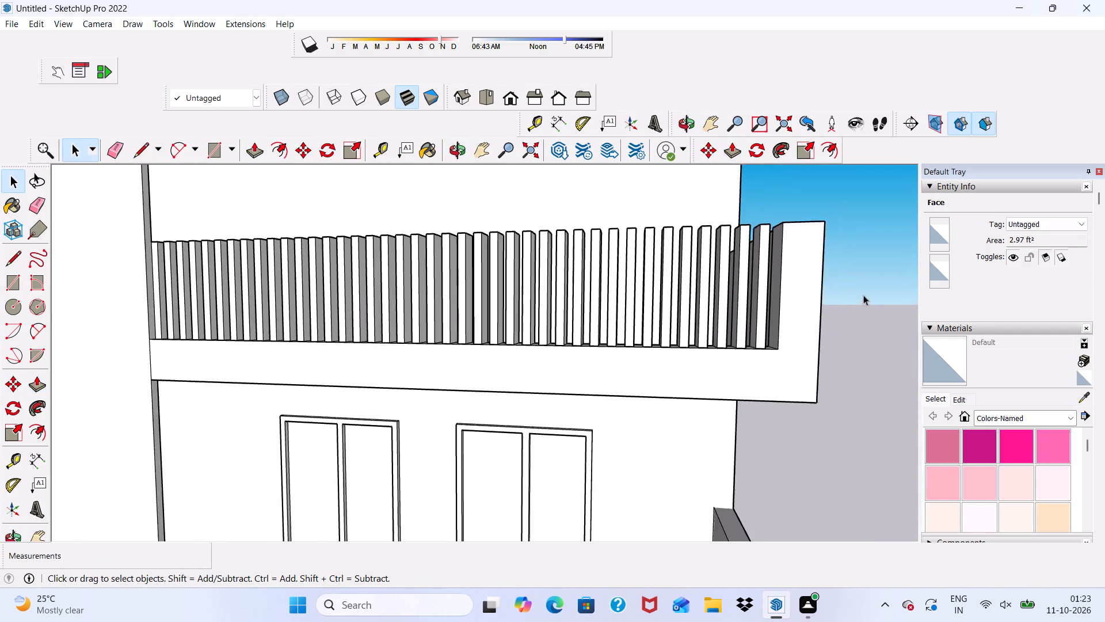
scroll(863, 295, down, 11)
scroll(452, 301, up, 5)
scroll(676, 346, up, 4)
scroll(599, 322, down, 6)
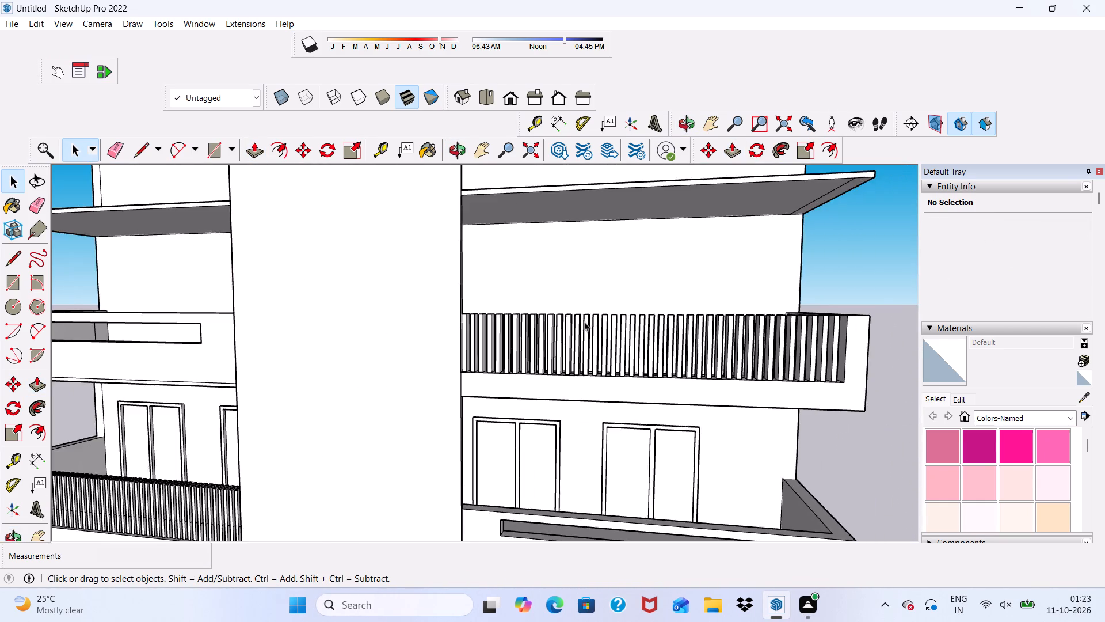
scroll(584, 321, down, 5)
middle_drag(629, 376, 680, 398)
scroll(622, 290, up, 4)
scroll(630, 341, down, 1)
middle_drag(630, 345, 561, 232)
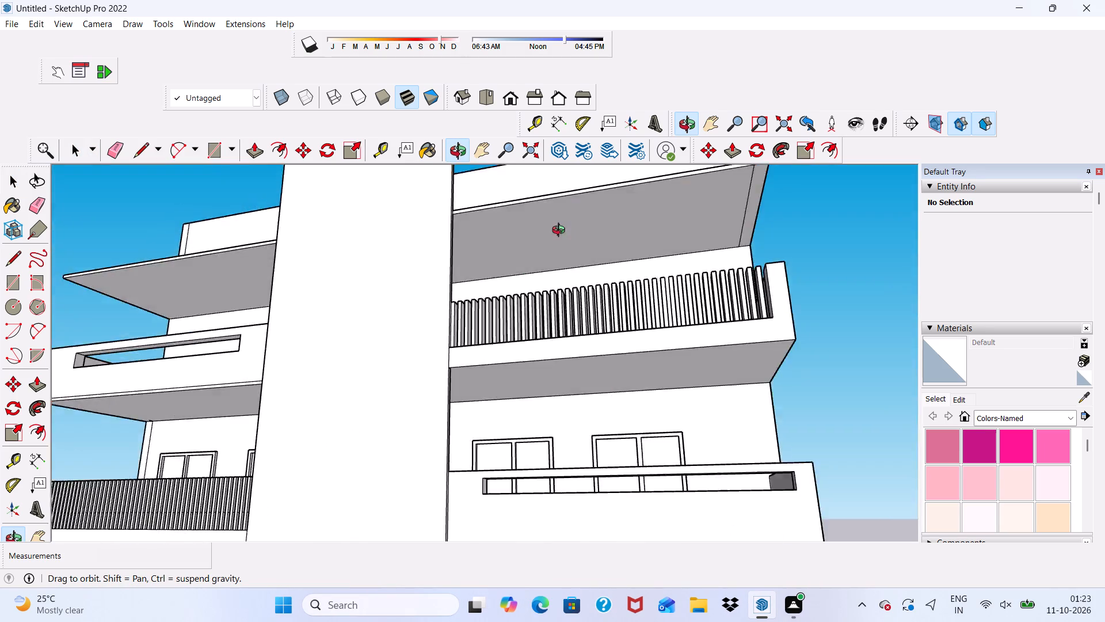
middle_drag(561, 232, 685, 358)
scroll(684, 352, up, 2)
scroll(671, 344, down, 5)
scroll(647, 384, up, 5)
scroll(567, 338, down, 11)
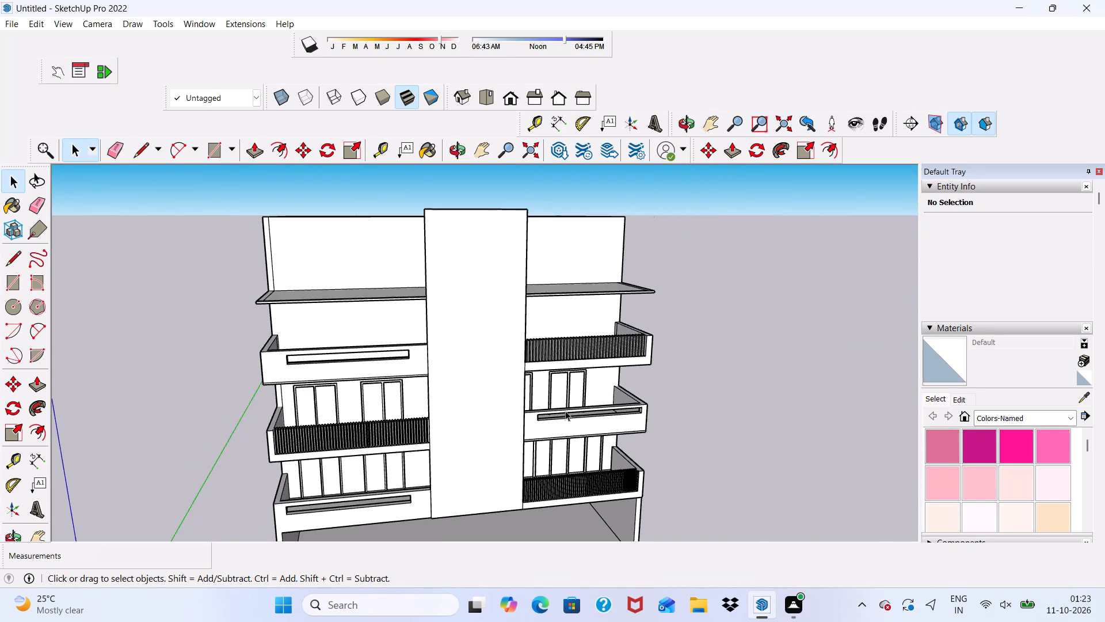
middle_drag(565, 411, 449, 415)
scroll(527, 359, up, 4)
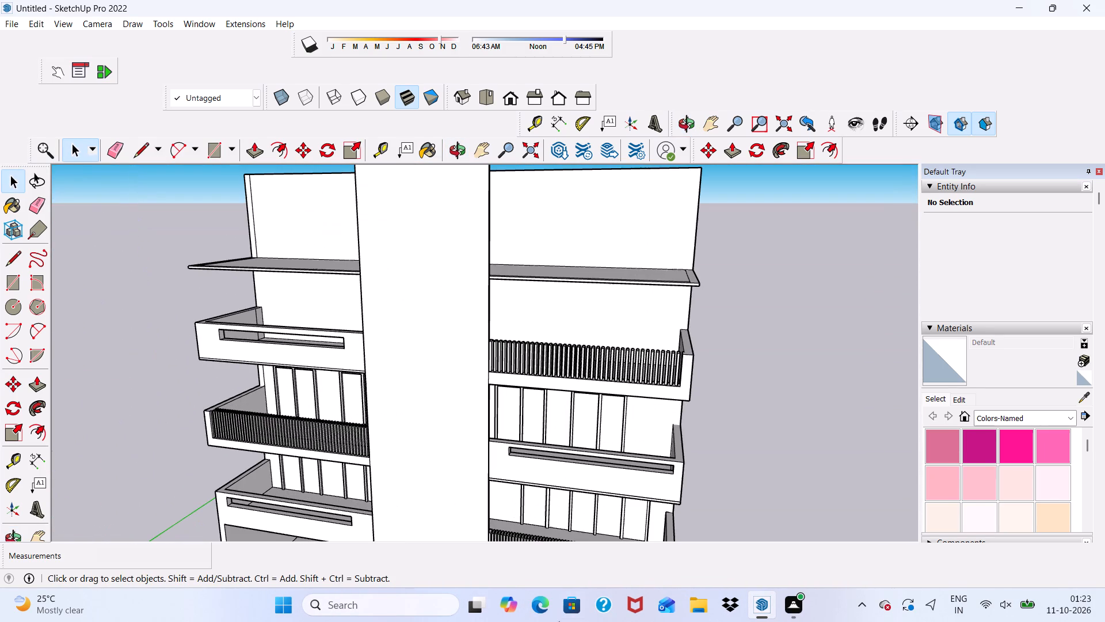
scroll(581, 350, up, 5)
scroll(597, 341, down, 1)
middle_drag(577, 331, 559, 383)
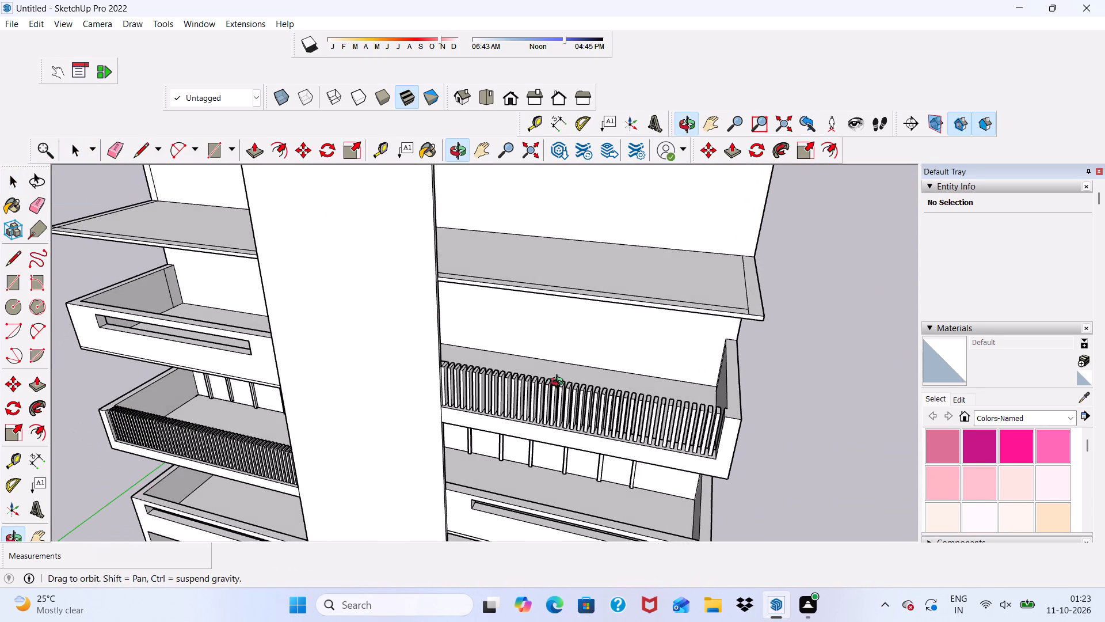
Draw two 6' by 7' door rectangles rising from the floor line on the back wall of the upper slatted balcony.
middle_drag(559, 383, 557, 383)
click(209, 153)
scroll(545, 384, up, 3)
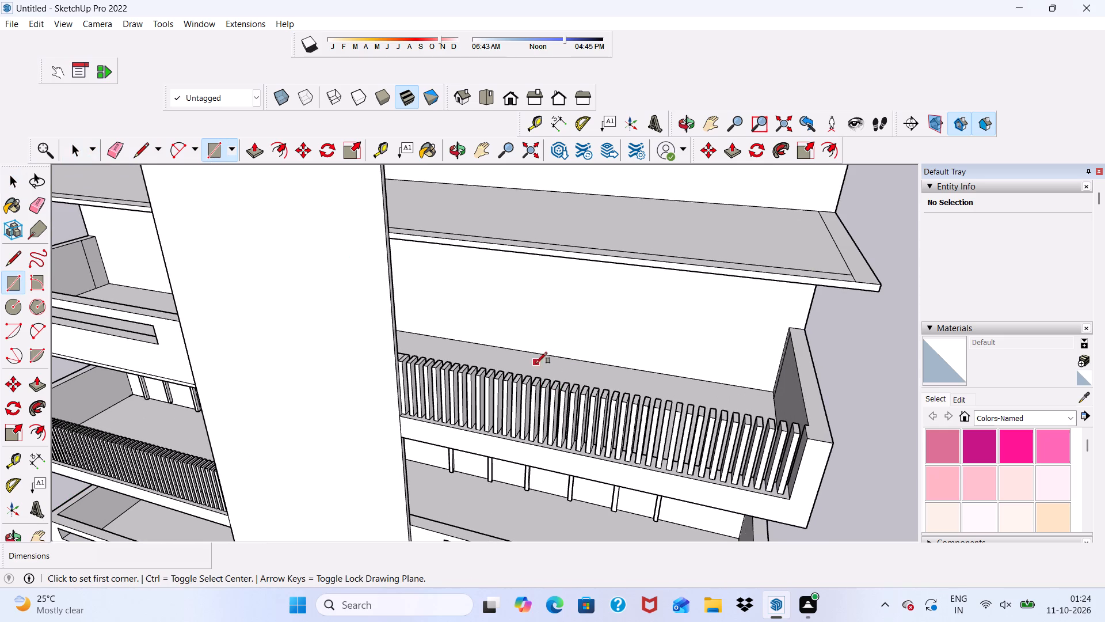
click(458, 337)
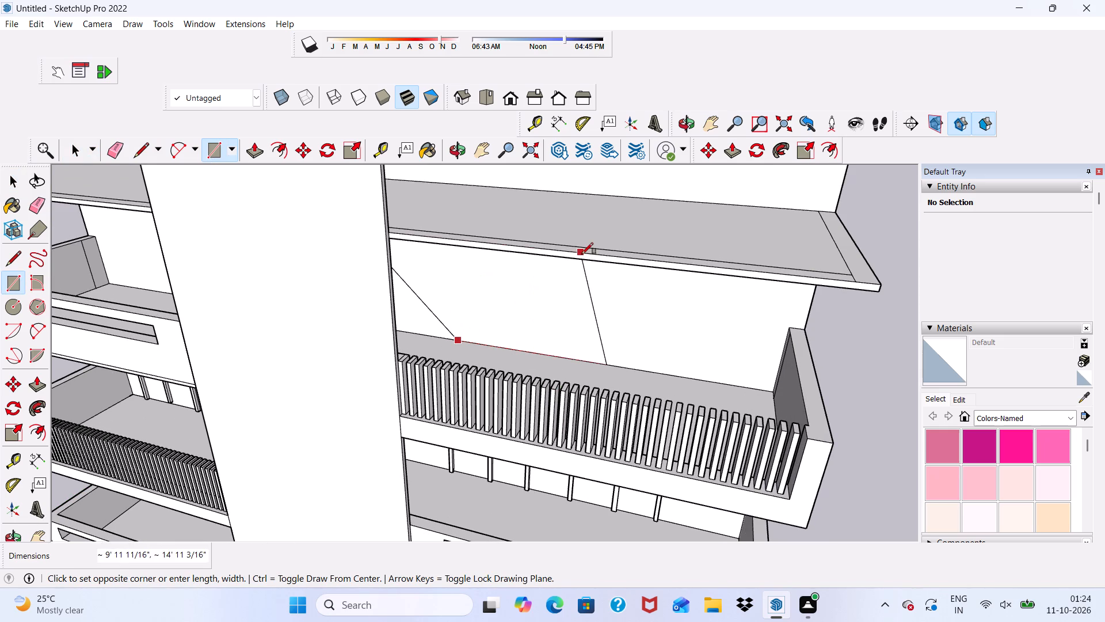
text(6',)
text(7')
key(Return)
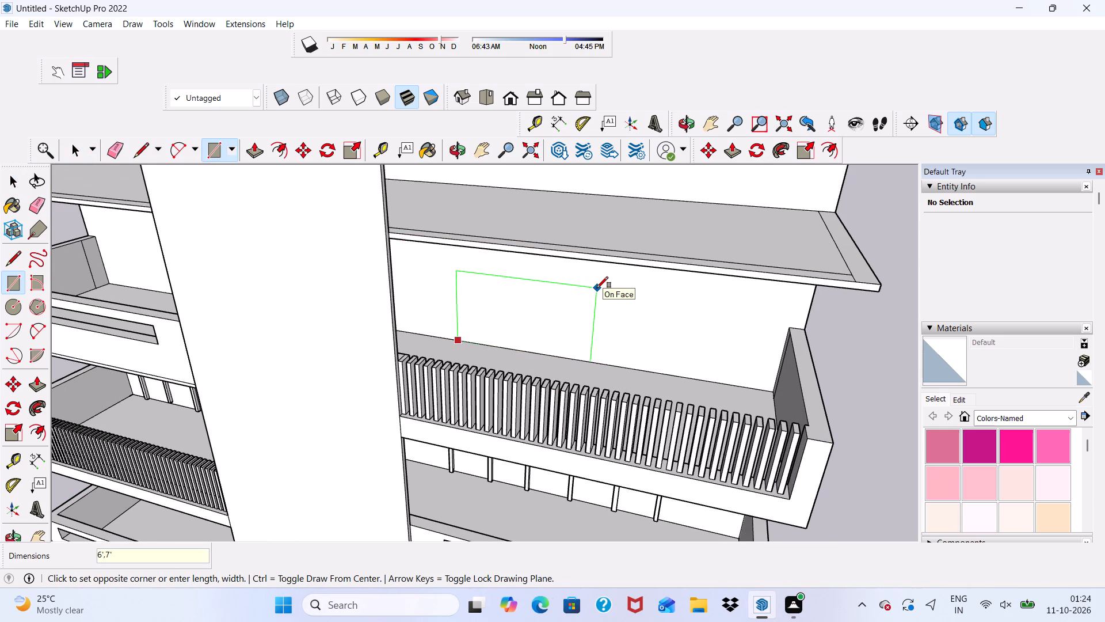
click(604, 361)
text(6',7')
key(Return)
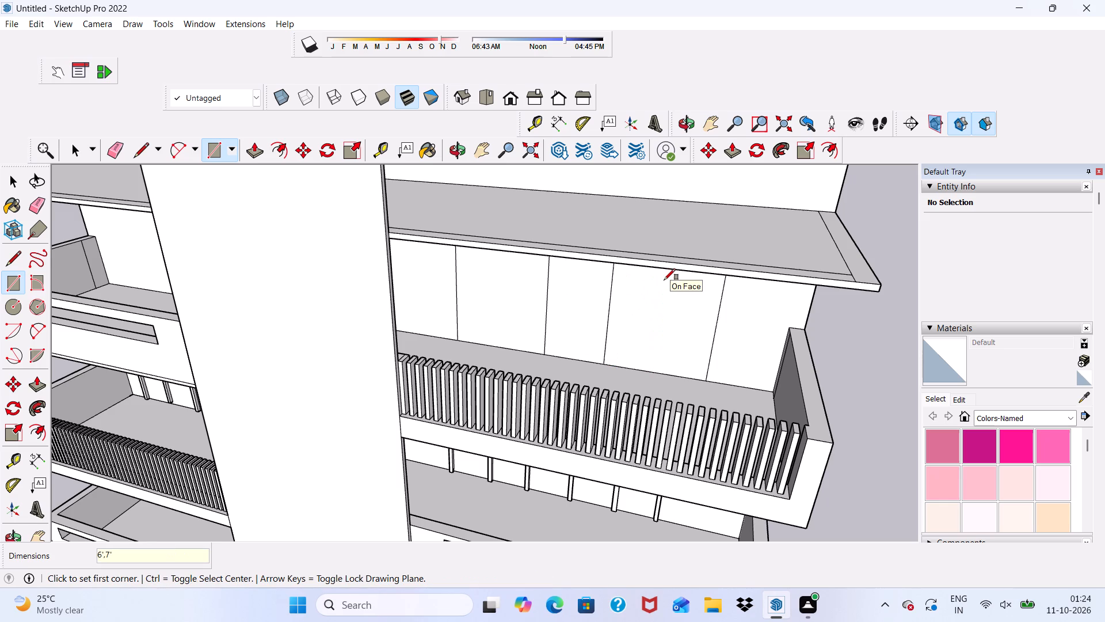
Examine the two new door outlines against the doors on the lower floors, from the front and at an angle.
scroll(663, 249, down, 1)
scroll(694, 154, up, 1)
scroll(688, 158, down, 4)
key(space)
scroll(627, 390, down, 2)
middle_drag(632, 405, 660, 313)
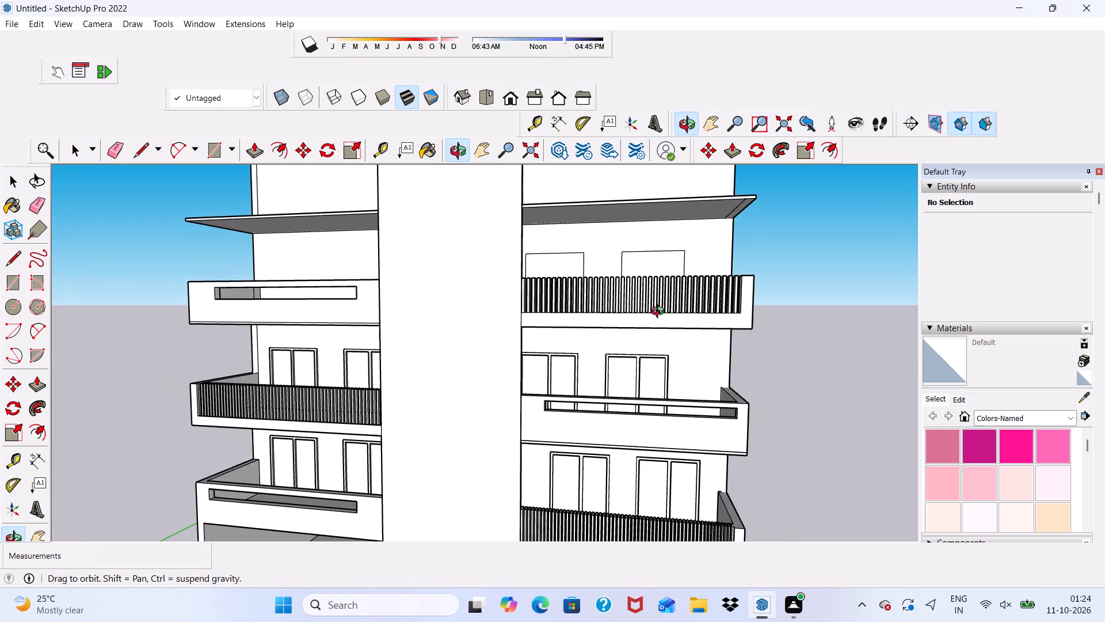
middle_drag(660, 313, 654, 316)
scroll(627, 340, up, 5)
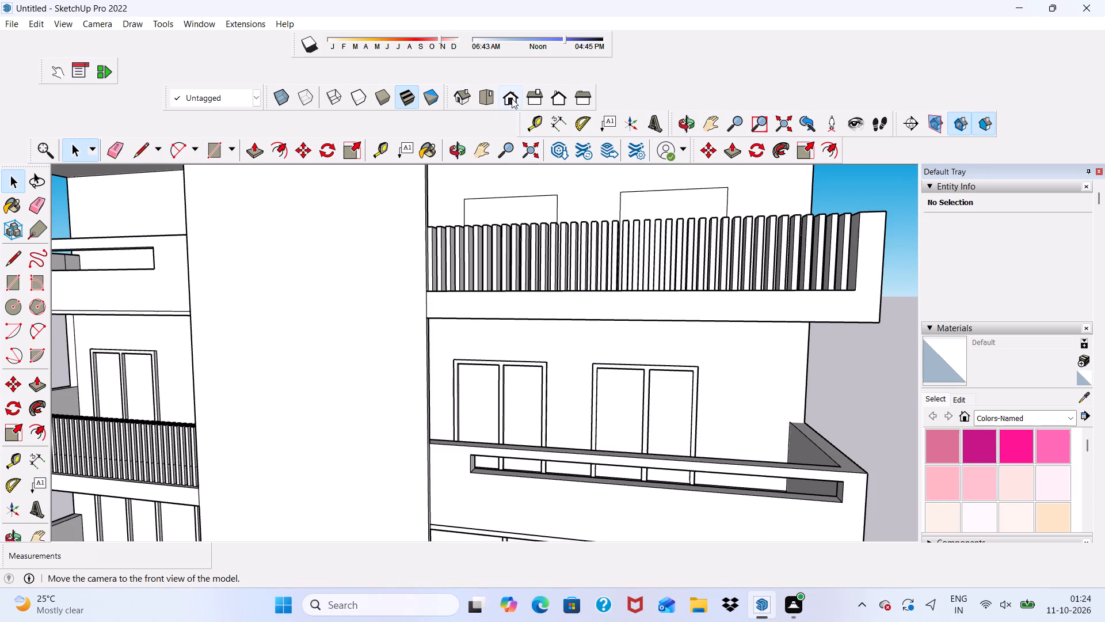
click(512, 98)
scroll(566, 196, down, 4)
scroll(528, 325, down, 11)
middle_drag(592, 330, 597, 333)
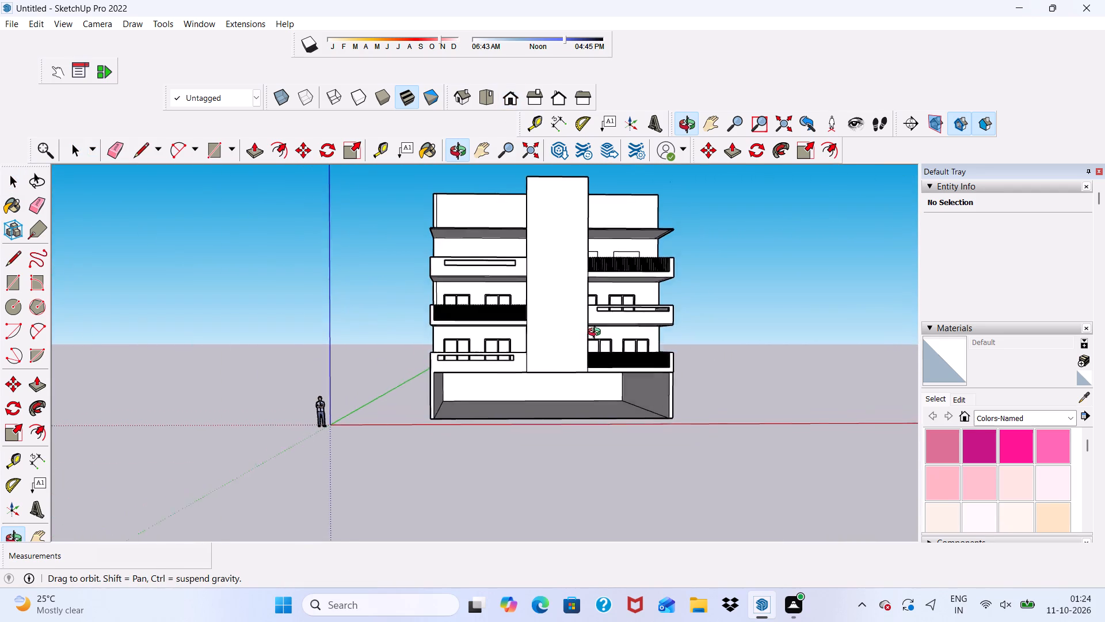
middle_drag(597, 333, 531, 345)
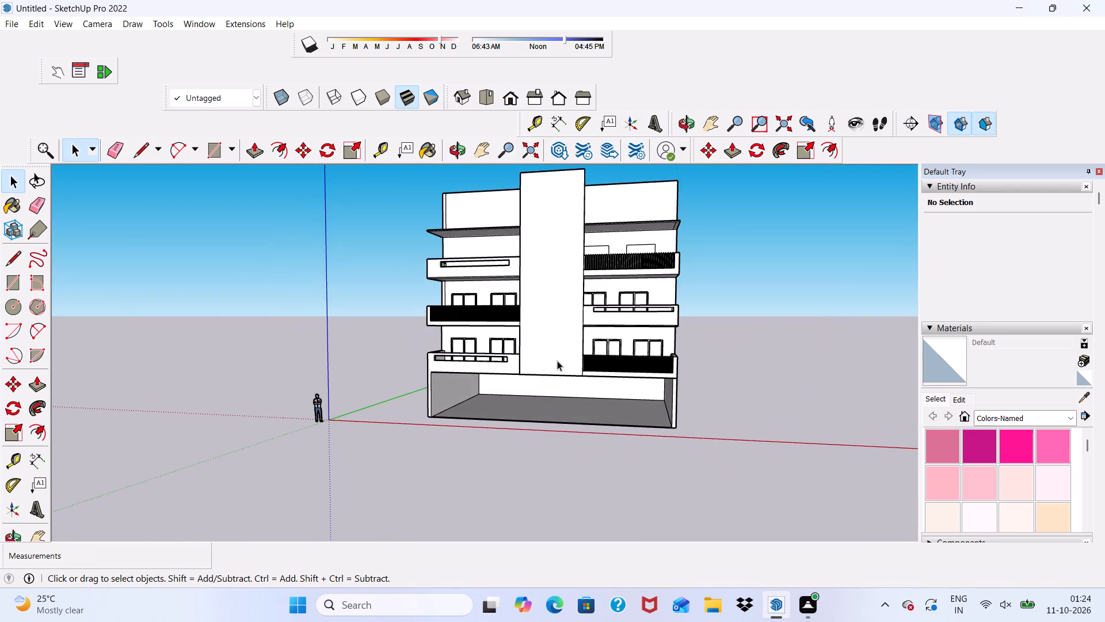
scroll(557, 361, up, 4)
scroll(557, 362, down, 4)
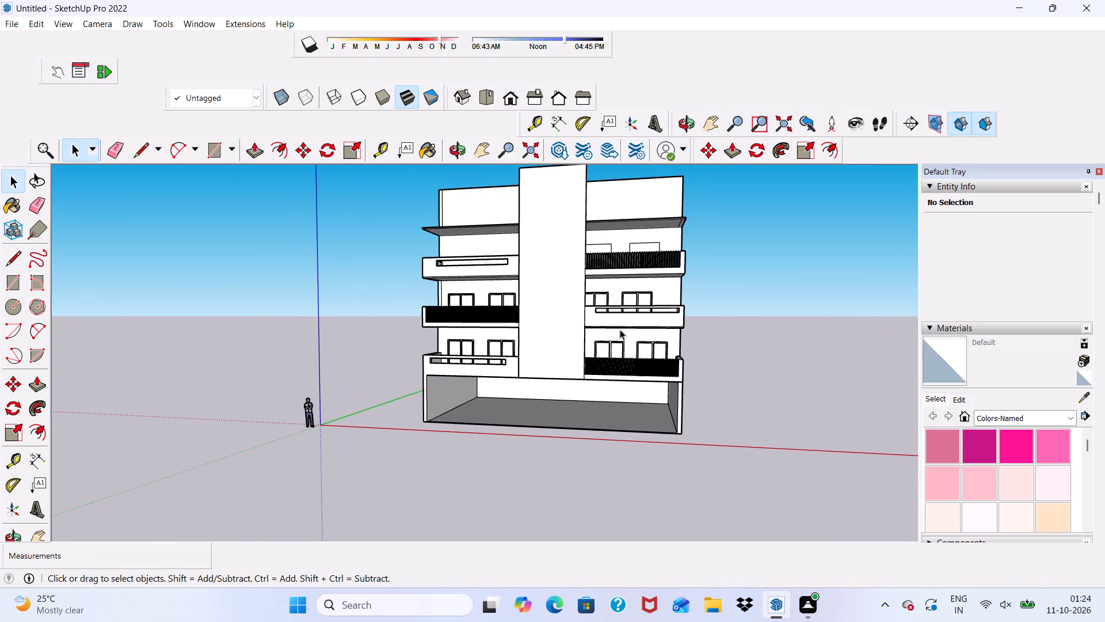
scroll(611, 284, up, 5)
scroll(611, 284, down, 6)
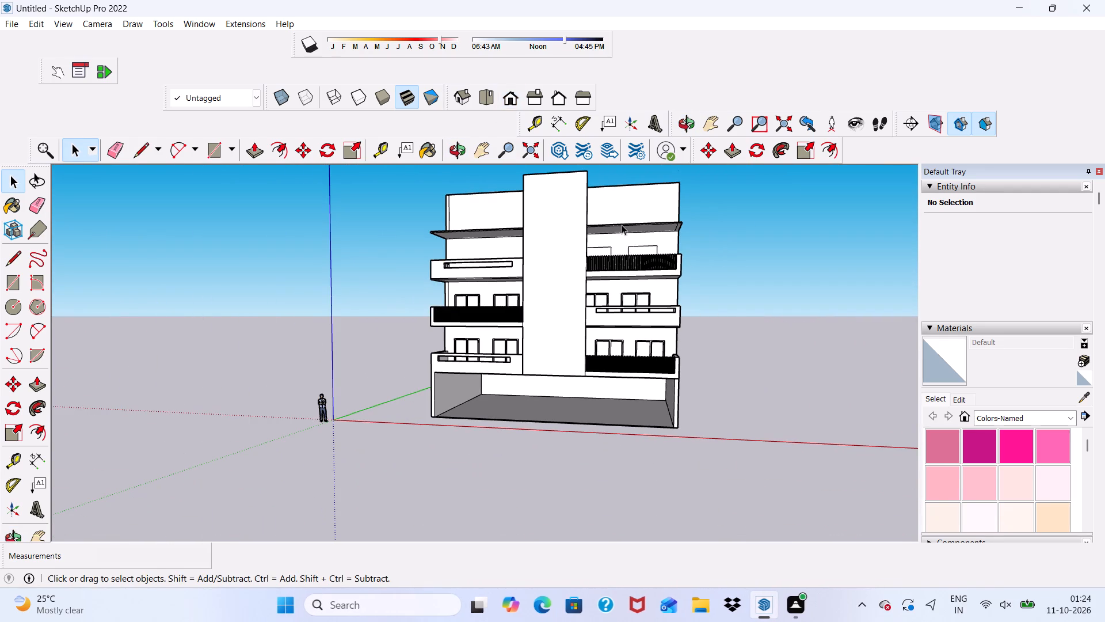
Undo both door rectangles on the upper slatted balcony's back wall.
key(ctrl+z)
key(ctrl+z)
Draw a 6' by 7' door rectangle from the floor line on the upper slatted balcony's back wall, nearer the tower.
scroll(631, 275, up, 2)
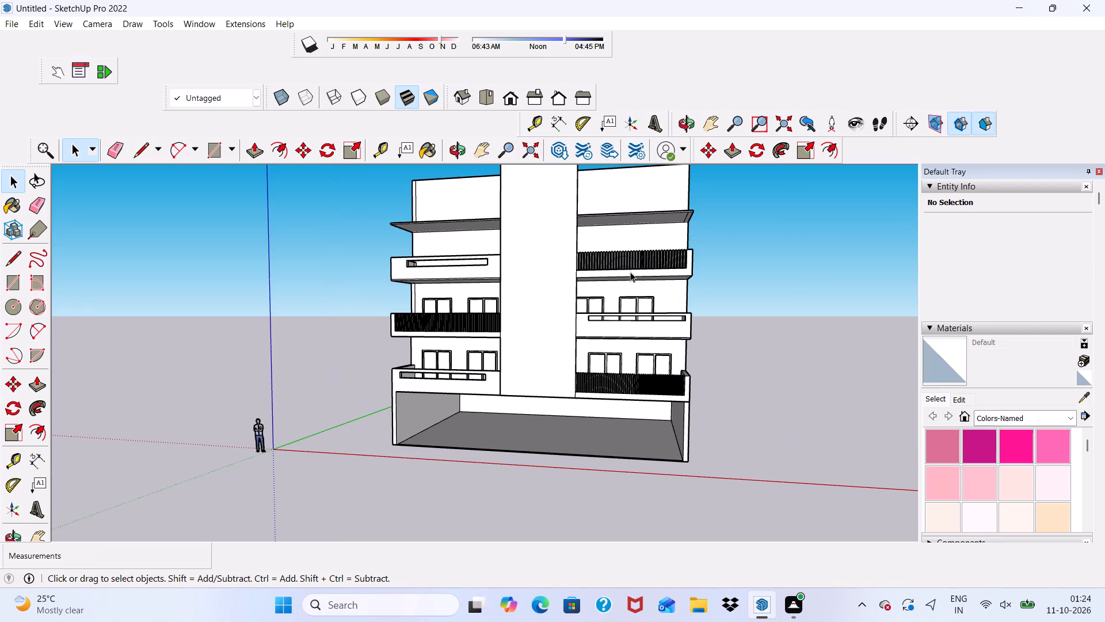
key(space)
middle_drag(623, 263, 656, 435)
scroll(433, 271, up, 3)
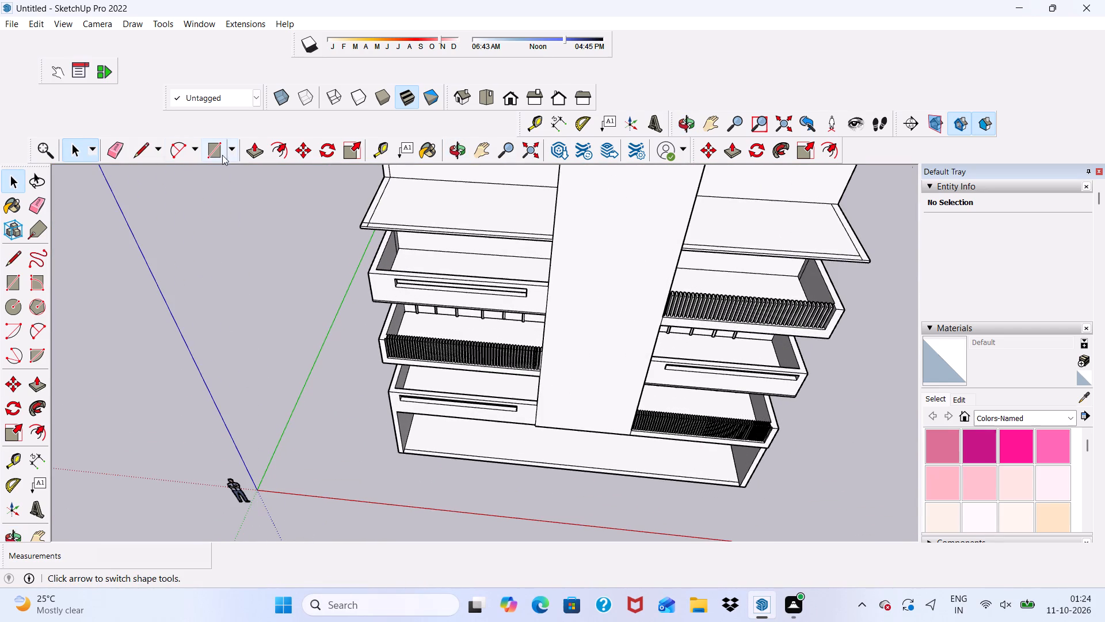
click(221, 155)
scroll(387, 244, down, 3)
middle_drag(595, 295, 563, 206)
scroll(659, 299, up, 5)
middle_drag(668, 221, 672, 259)
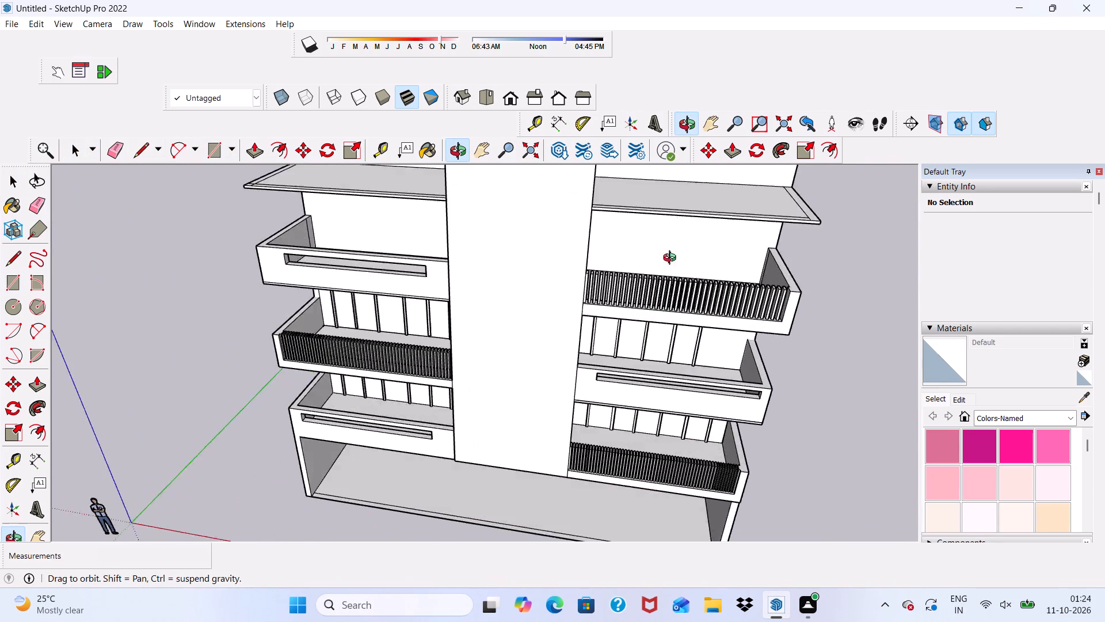
middle_drag(672, 259, 624, 280)
scroll(624, 280, up, 4)
click(634, 286)
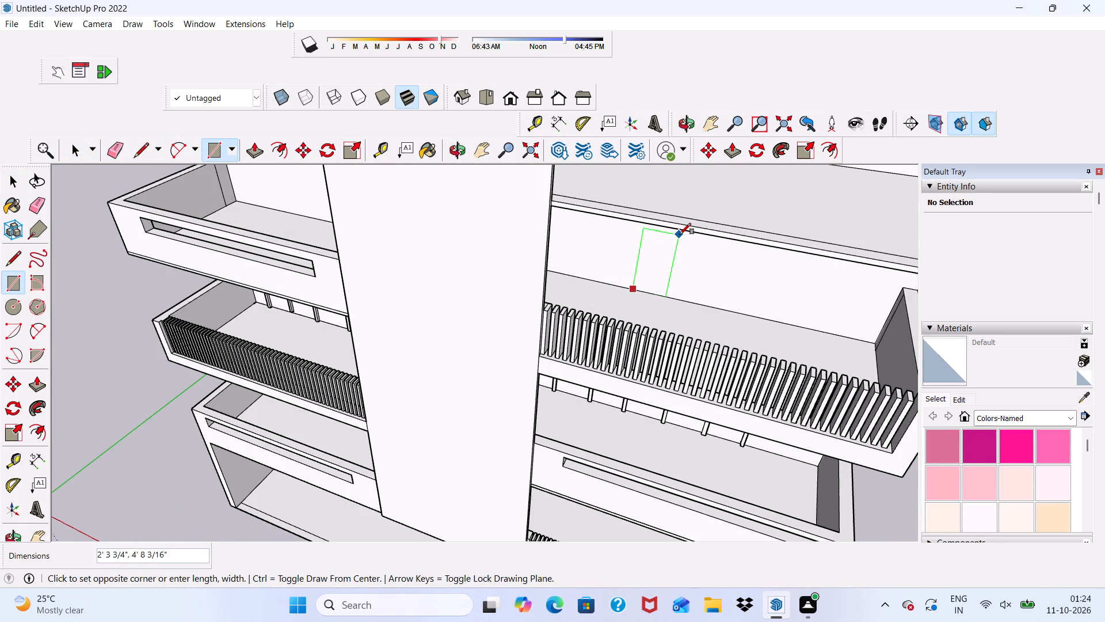
key(3)
key(BackSpace)
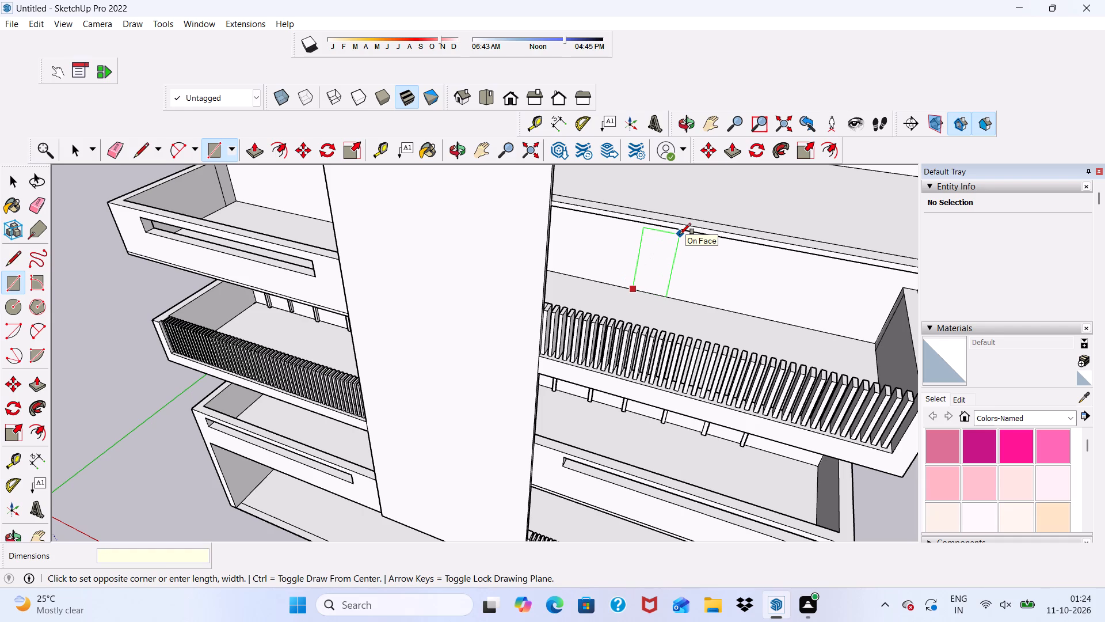
text(6',7')
key(Return)
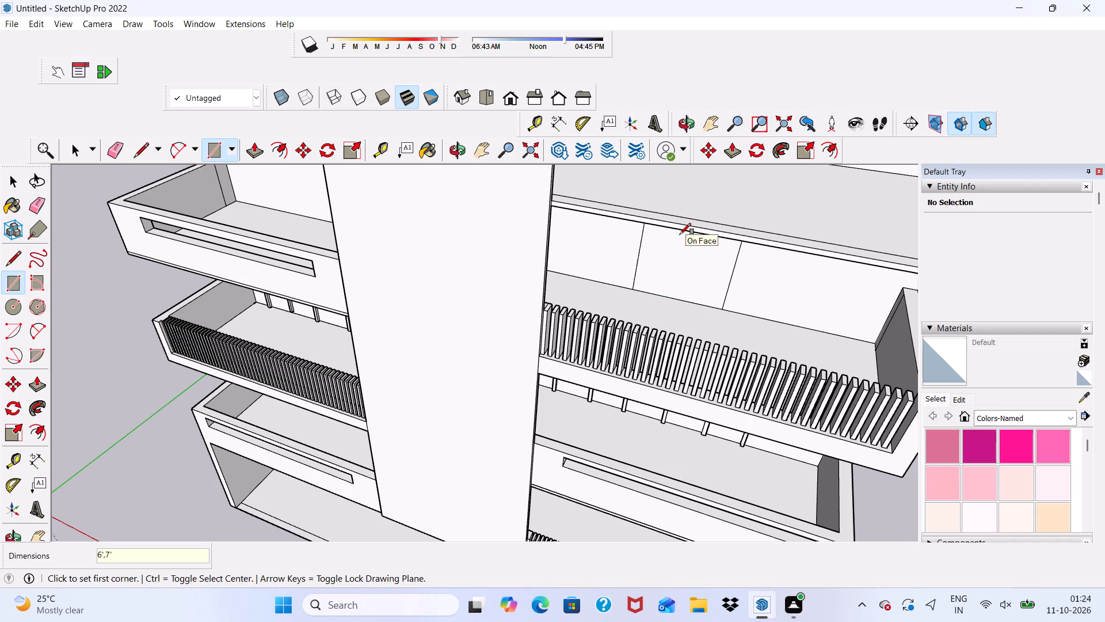
Draw a second 6' by 7' door rectangle on the same wall, between the first door and the balcony's outer end.
scroll(658, 375, down, 2)
scroll(812, 438, up, 3)
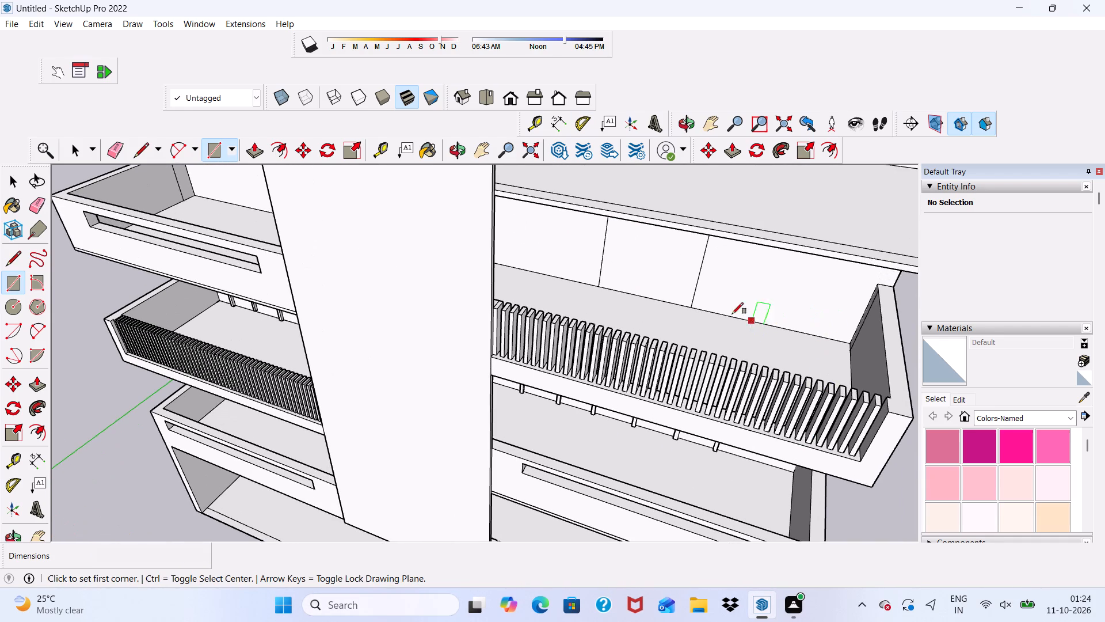
click(727, 313)
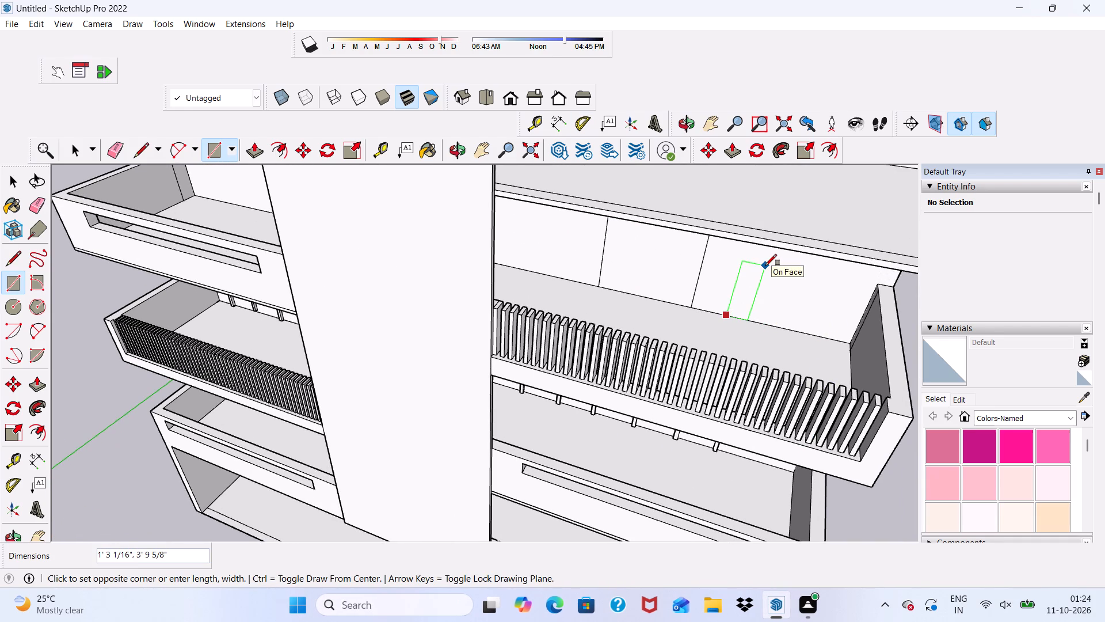
text(6',7')
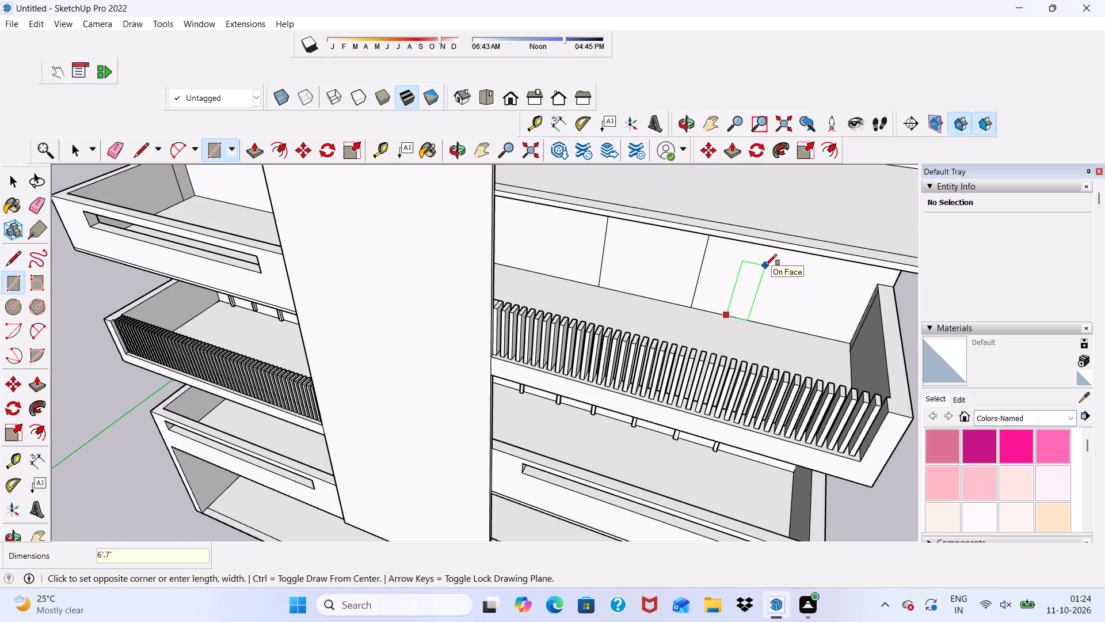
key(Return)
scroll(765, 266, up, 1)
scroll(765, 266, down, 1)
key(space)
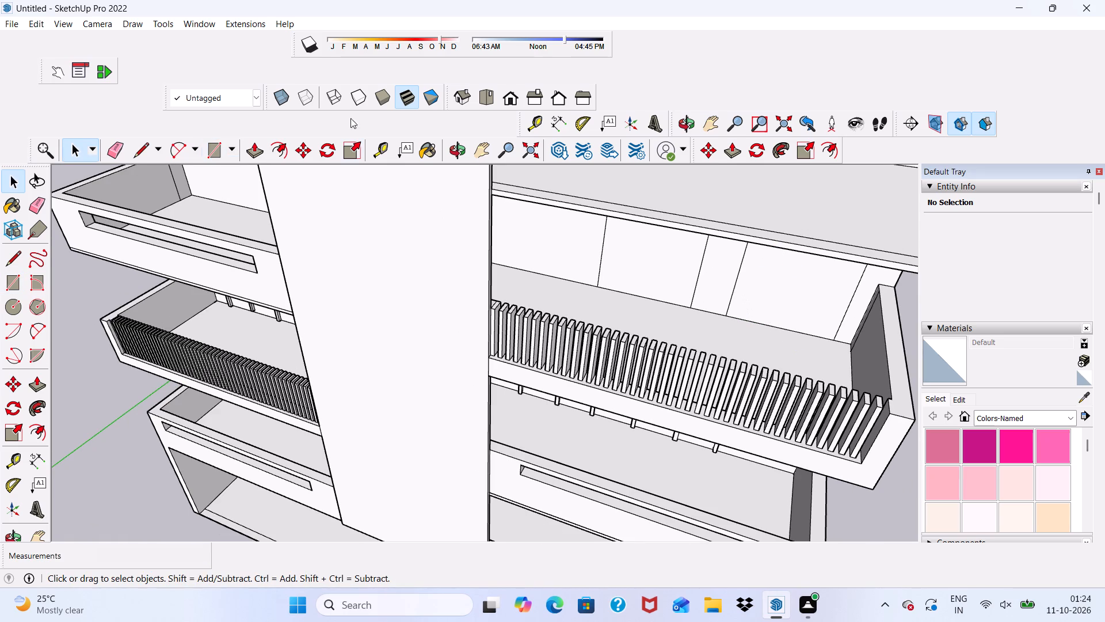
Offset the outlines of both door rectangles 3" inward to form their frames.
click(285, 144)
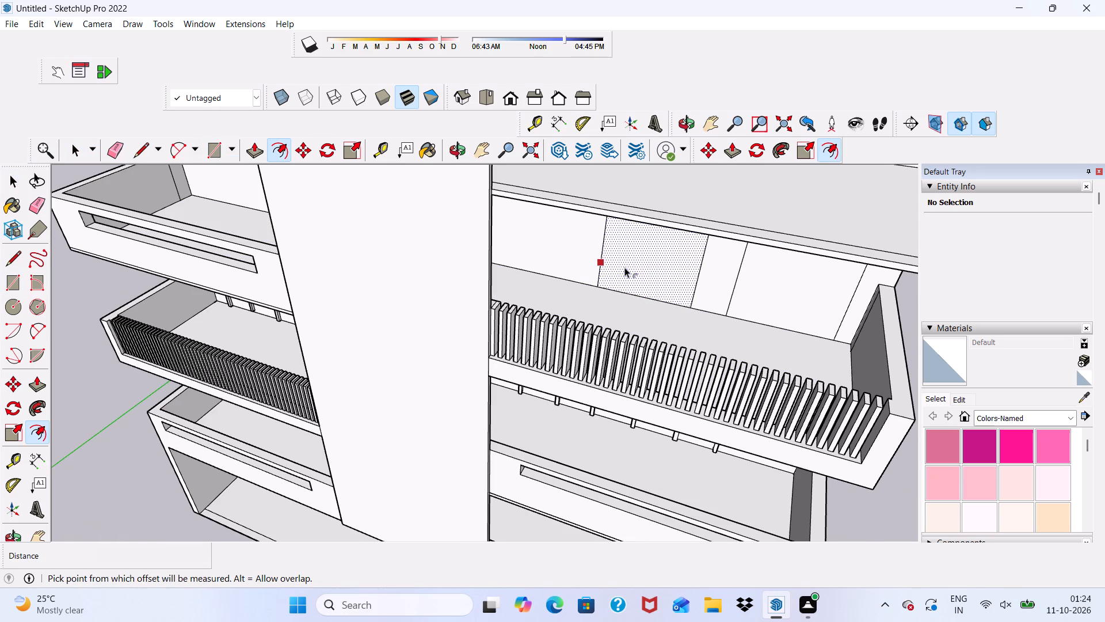
click(623, 266)
text(3")
key(Return)
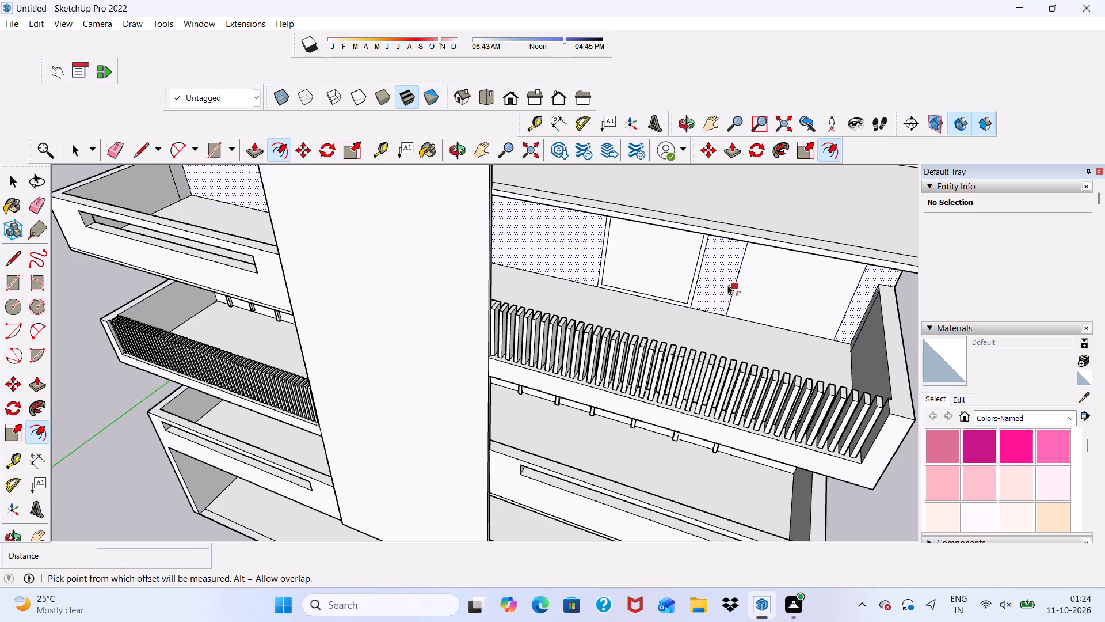
click(741, 291)
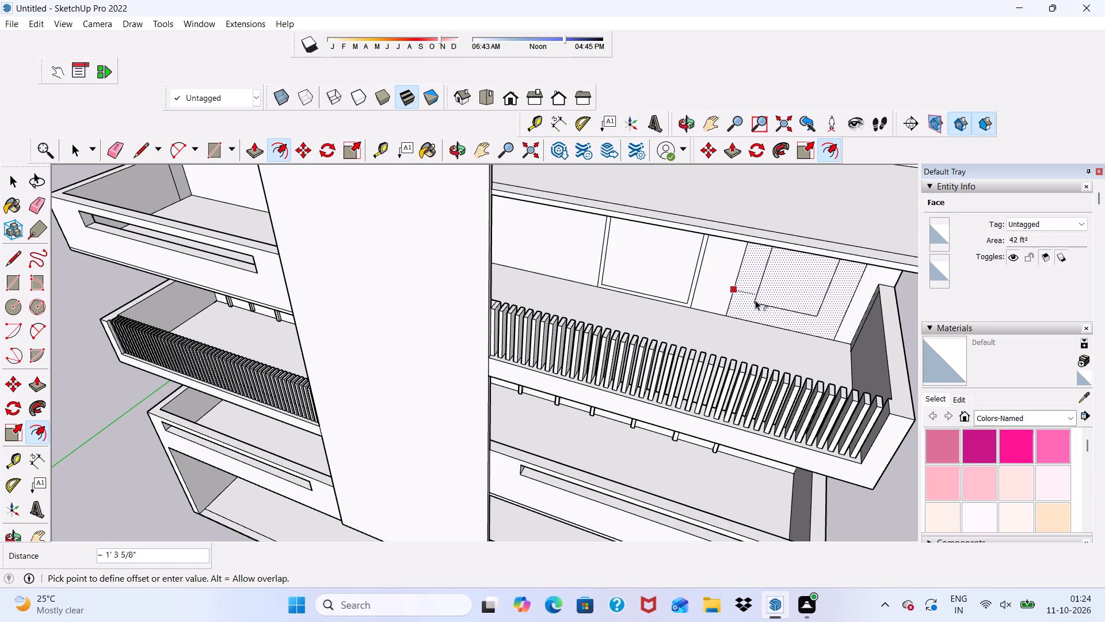
text(3")
key(Return)
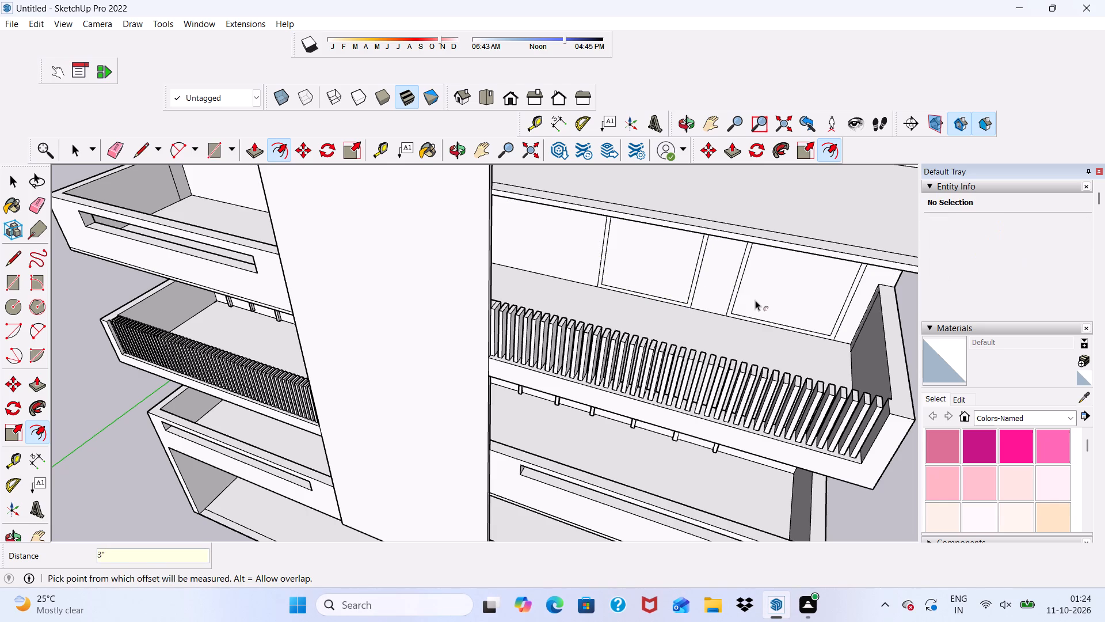
key(space)
Draw a vertical mullion rectangle about 3.5" wide and 6'9" tall down the middle of the door farther from the tower.
scroll(744, 302, down, 3)
middle_drag(740, 329, 749, 245)
scroll(769, 226, up, 5)
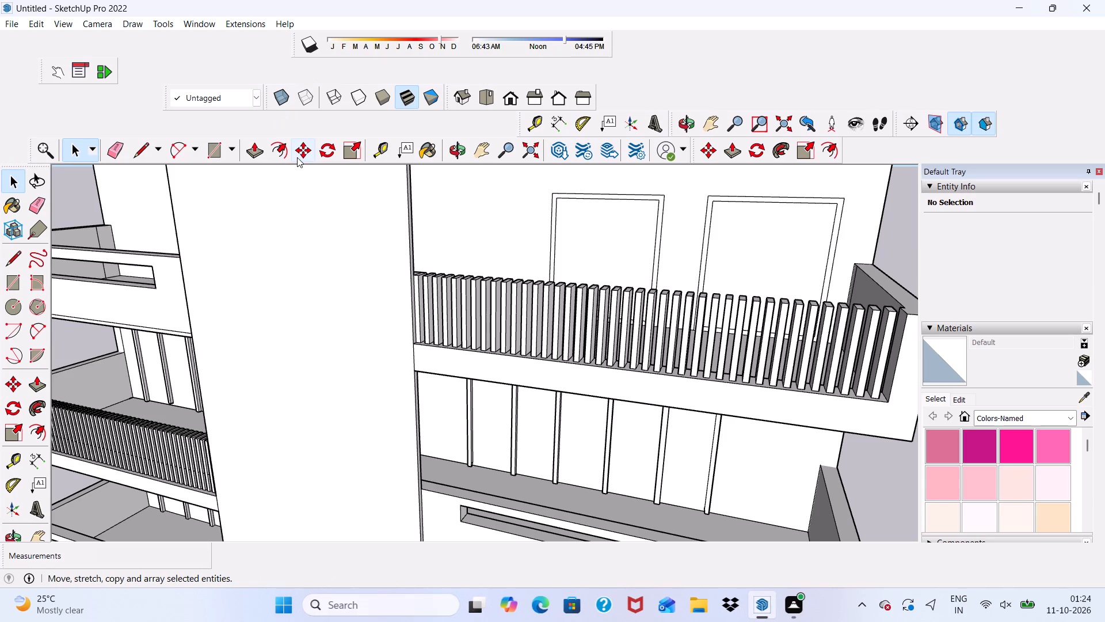
click(212, 149)
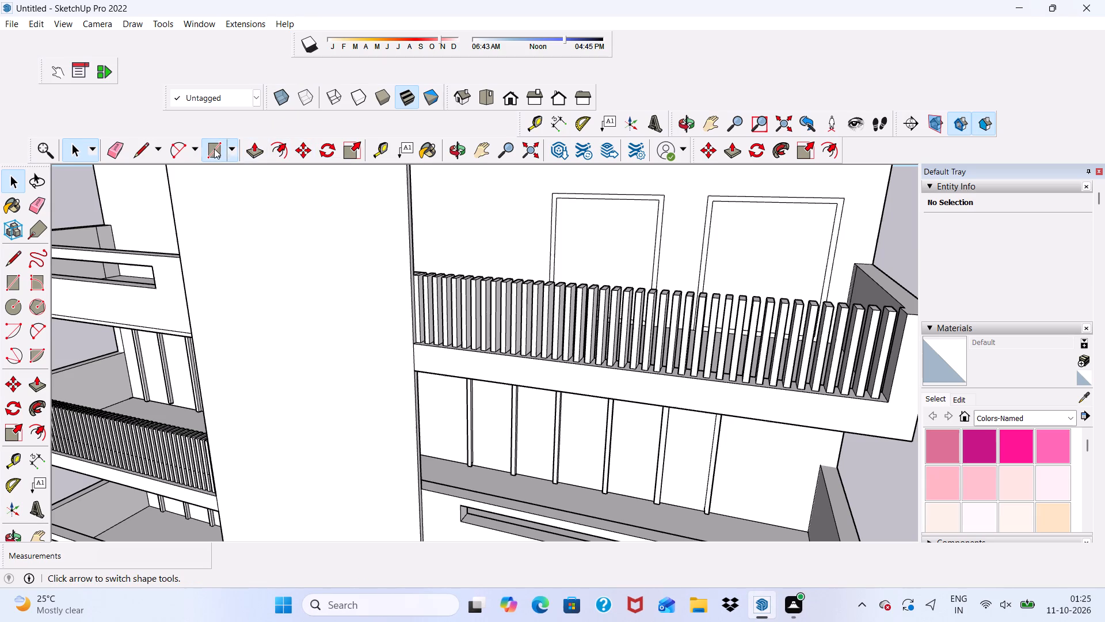
scroll(748, 211, up, 4)
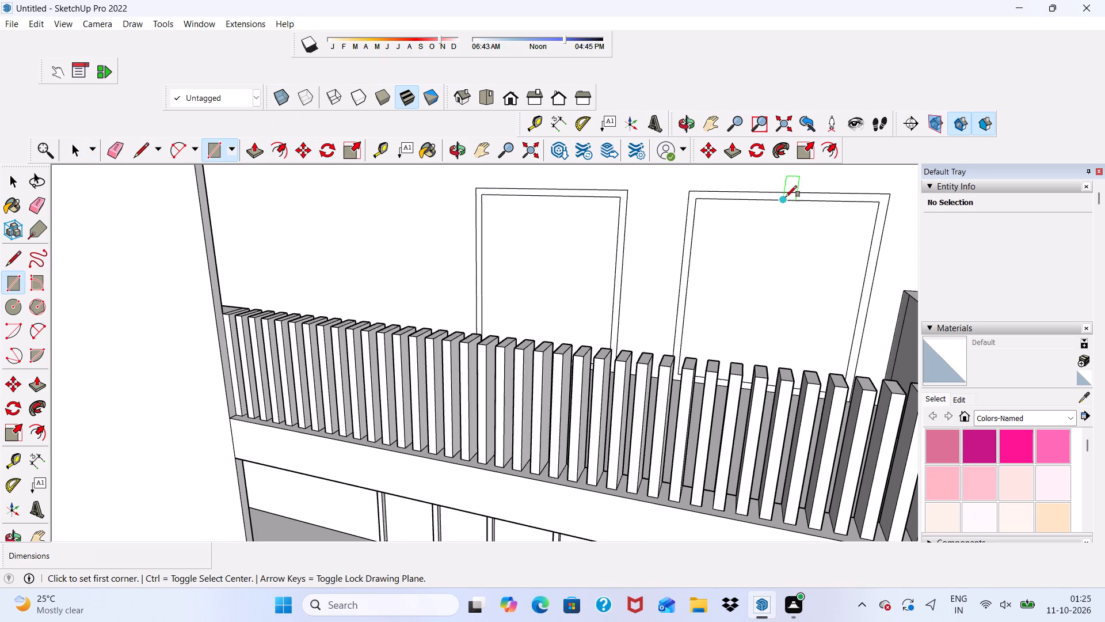
click(785, 197)
scroll(787, 205, down, 5)
scroll(786, 244, up, 1)
middle_drag(786, 244, 778, 342)
scroll(764, 381, up, 2)
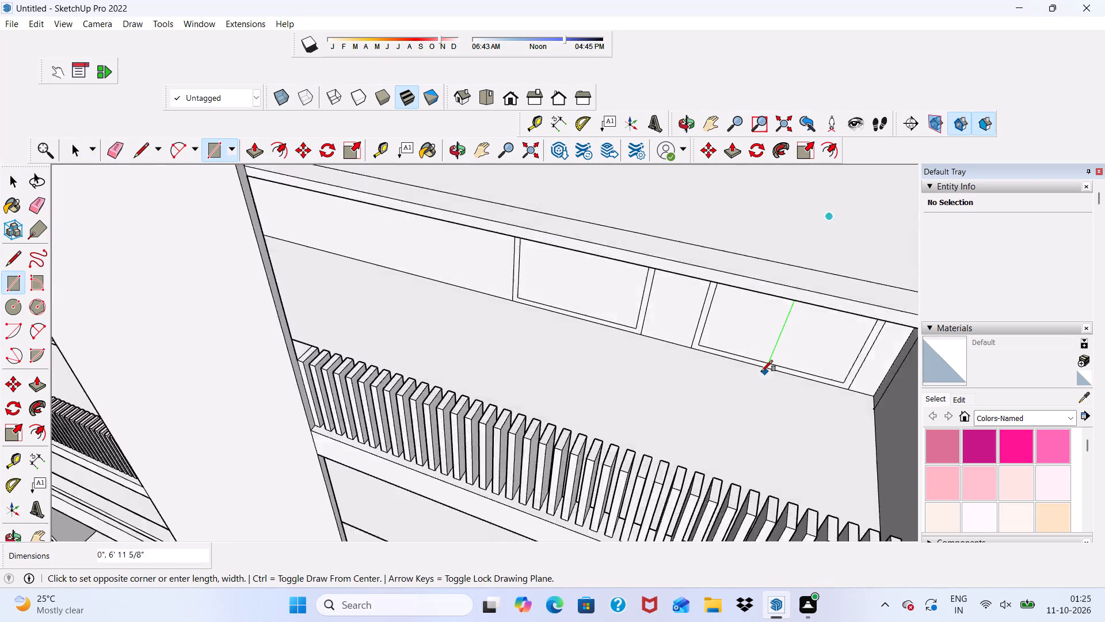
scroll(761, 371, up, 10)
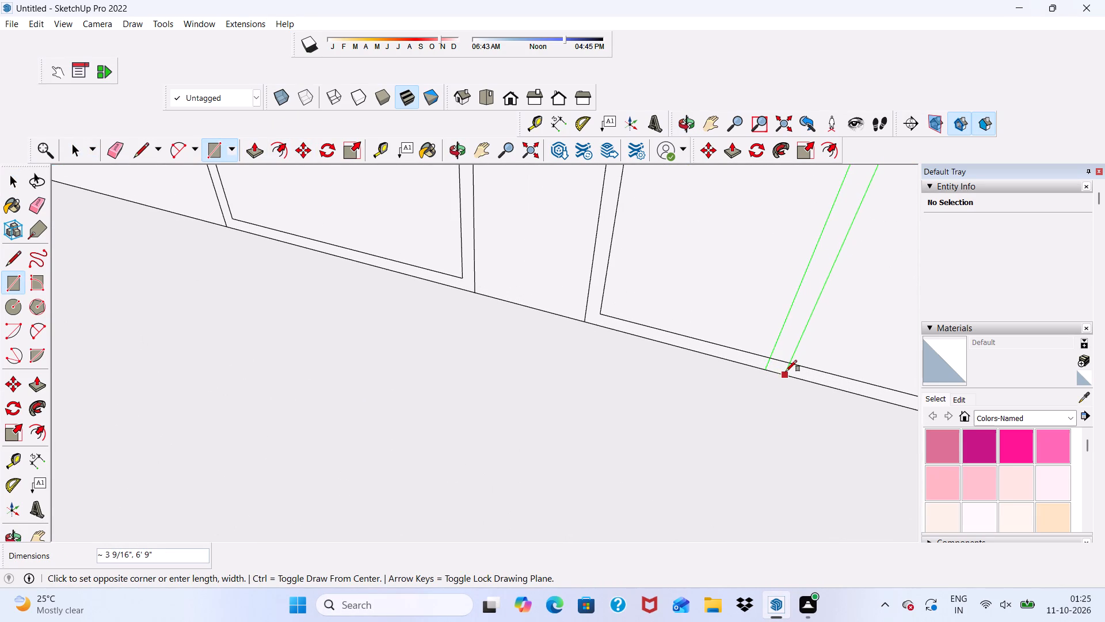
click(786, 371)
Draw a vertical mullion rectangle about 4" wide and 6'9" tall down the middle of the door nearer the tower, reaching the floor line.
scroll(418, 314, down, 11)
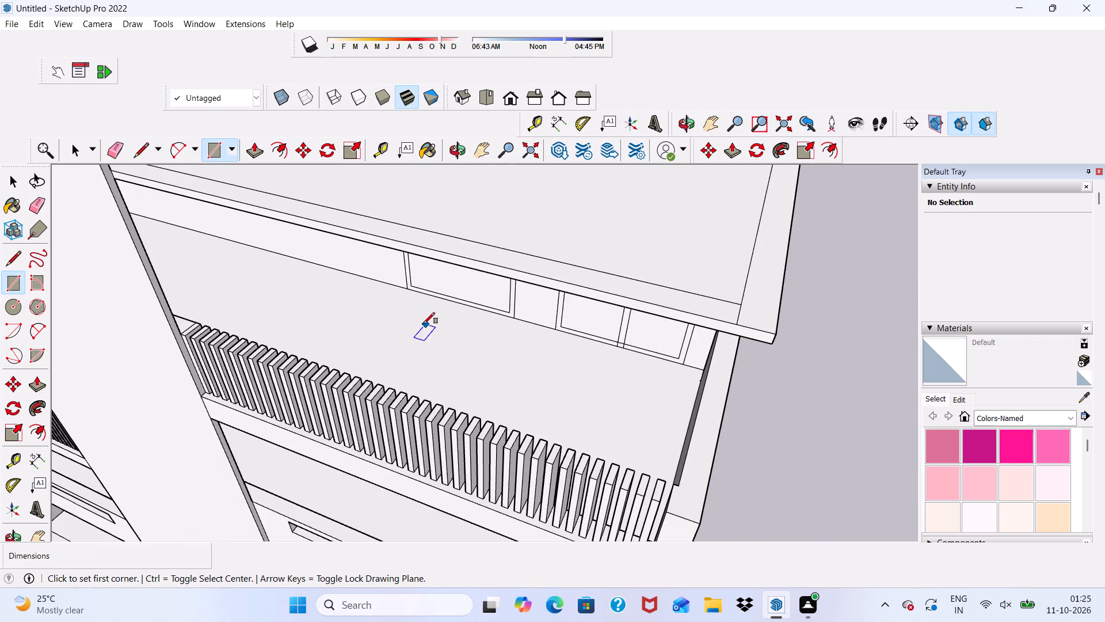
scroll(420, 320, up, 6)
middle_drag(428, 282, 463, 202)
scroll(463, 202, up, 1)
scroll(467, 237, down, 12)
scroll(487, 221, up, 4)
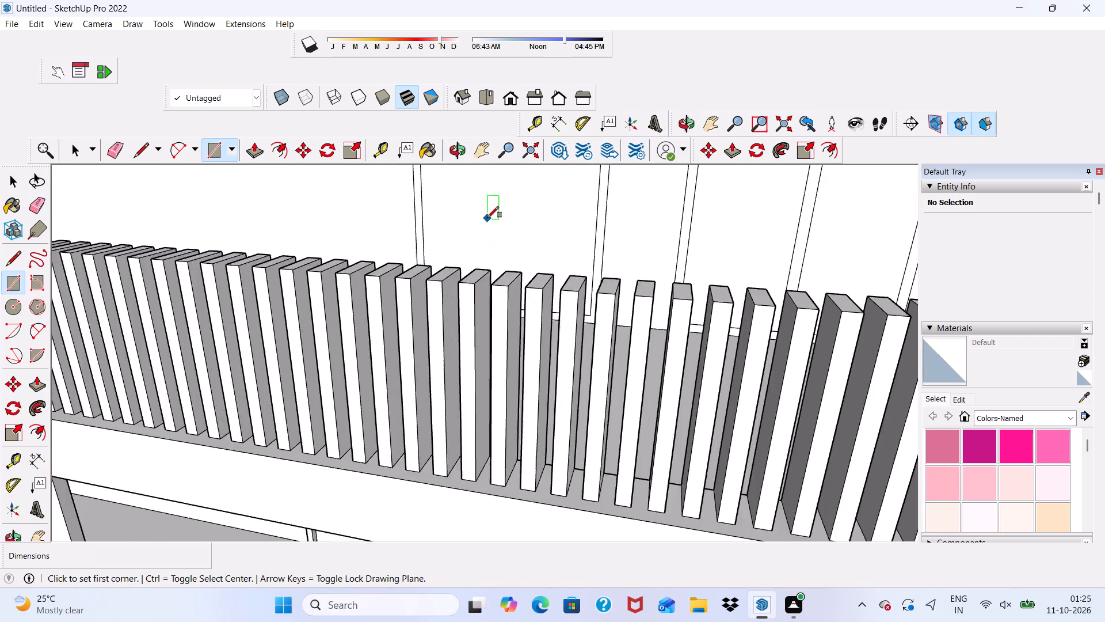
scroll(487, 218, down, 11)
scroll(483, 191, up, 5)
scroll(478, 174, down, 1)
scroll(491, 232, up, 5)
scroll(533, 176, down, 3)
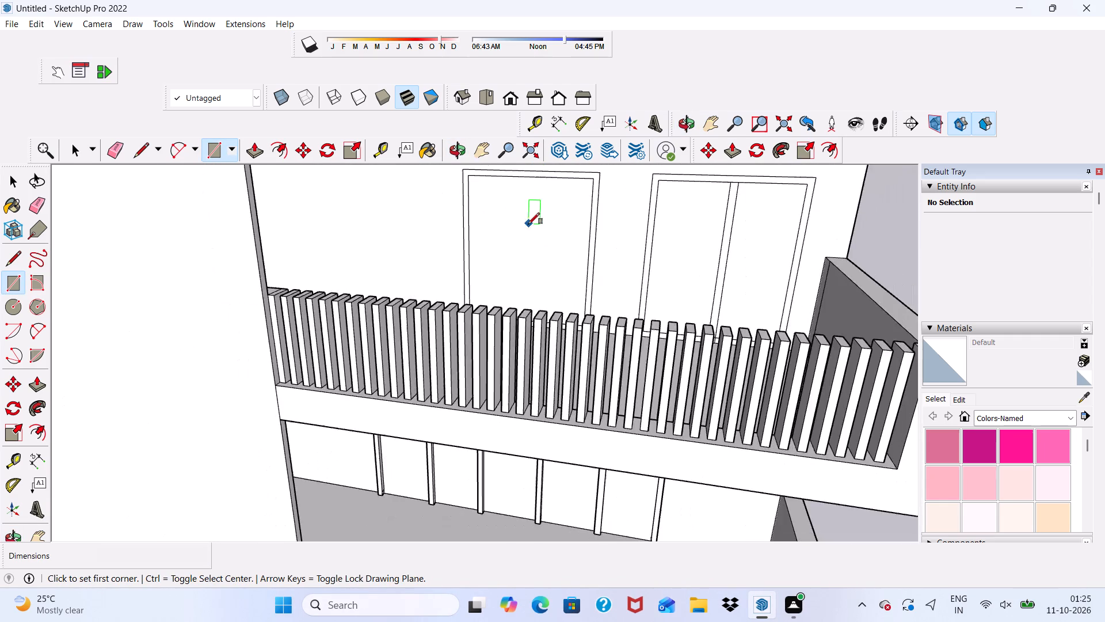
scroll(528, 224, down, 6)
scroll(540, 183, up, 8)
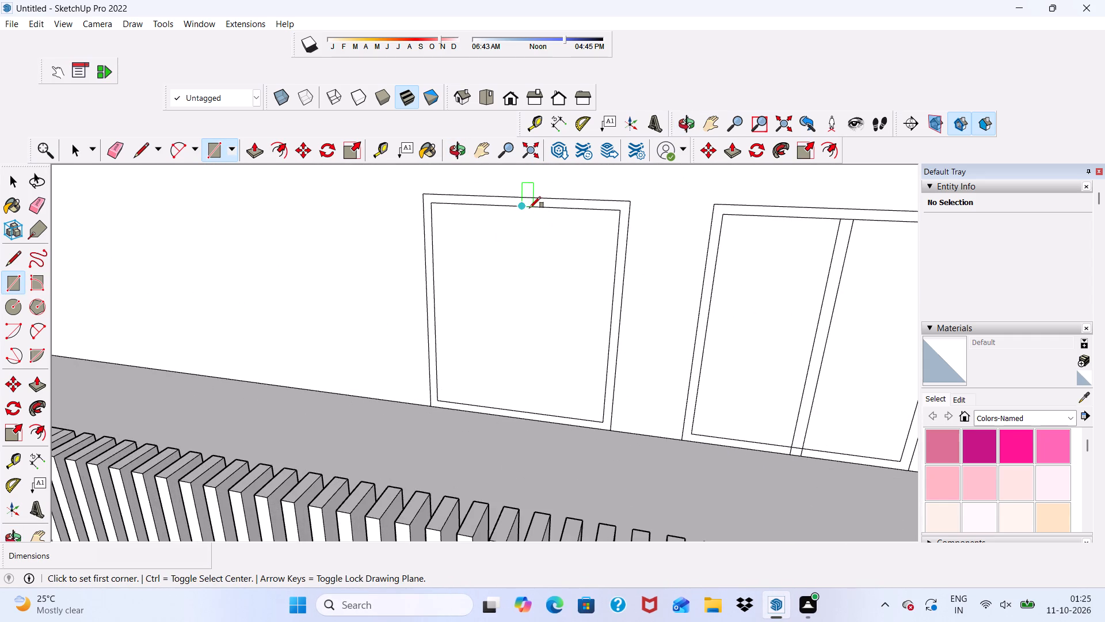
click(524, 210)
scroll(524, 237, down, 5)
scroll(539, 346, up, 6)
scroll(539, 346, down, 2)
scroll(538, 384, up, 3)
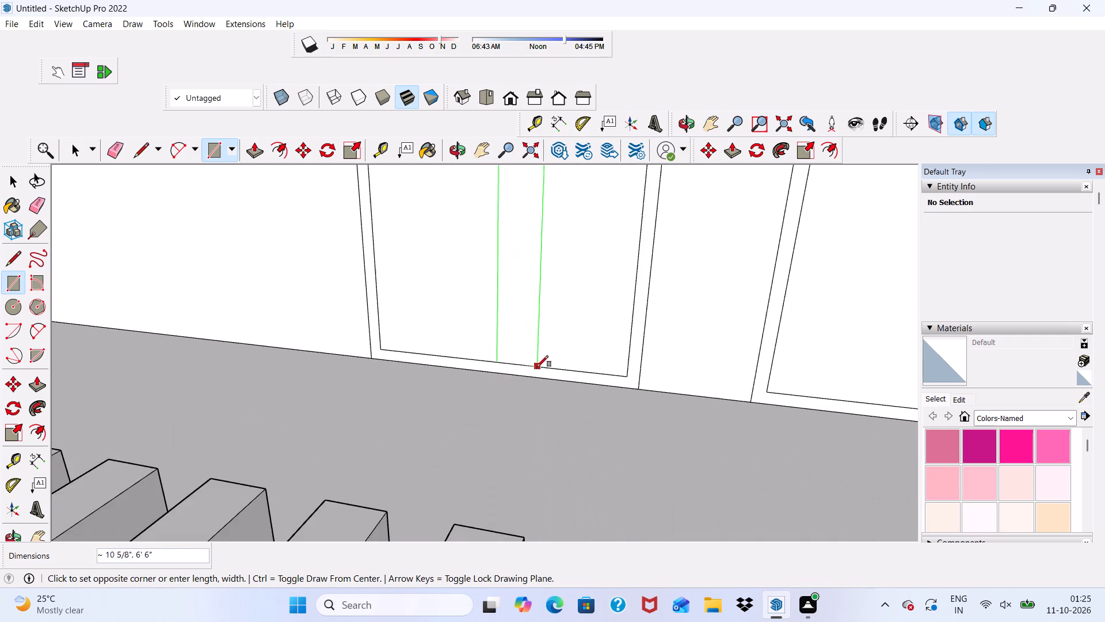
scroll(537, 367, up, 5)
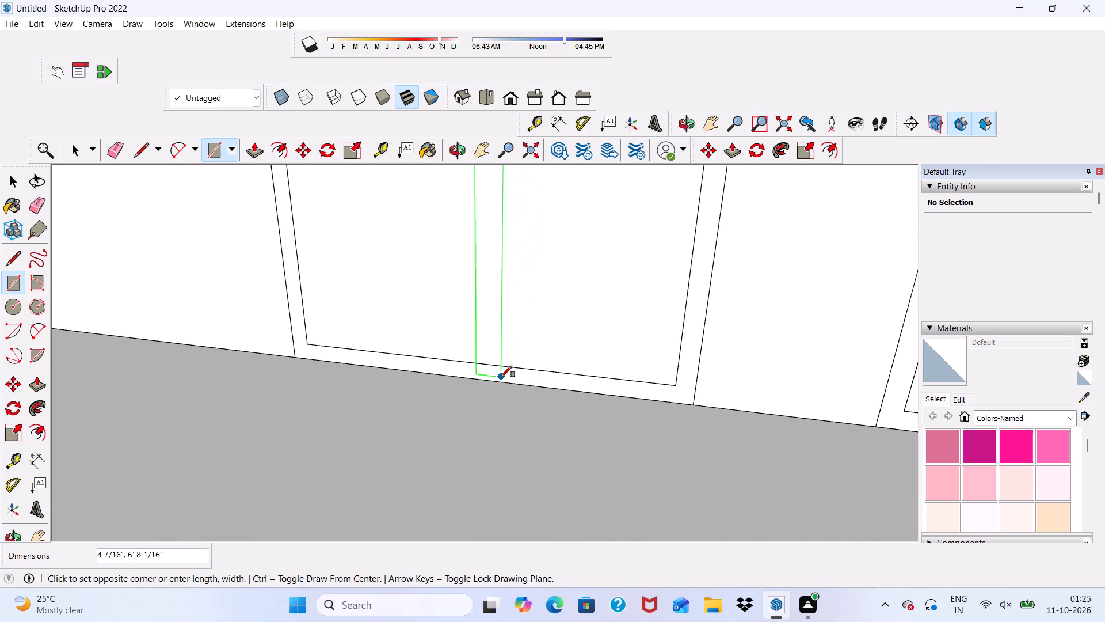
click(498, 381)
scroll(498, 381, up, 1)
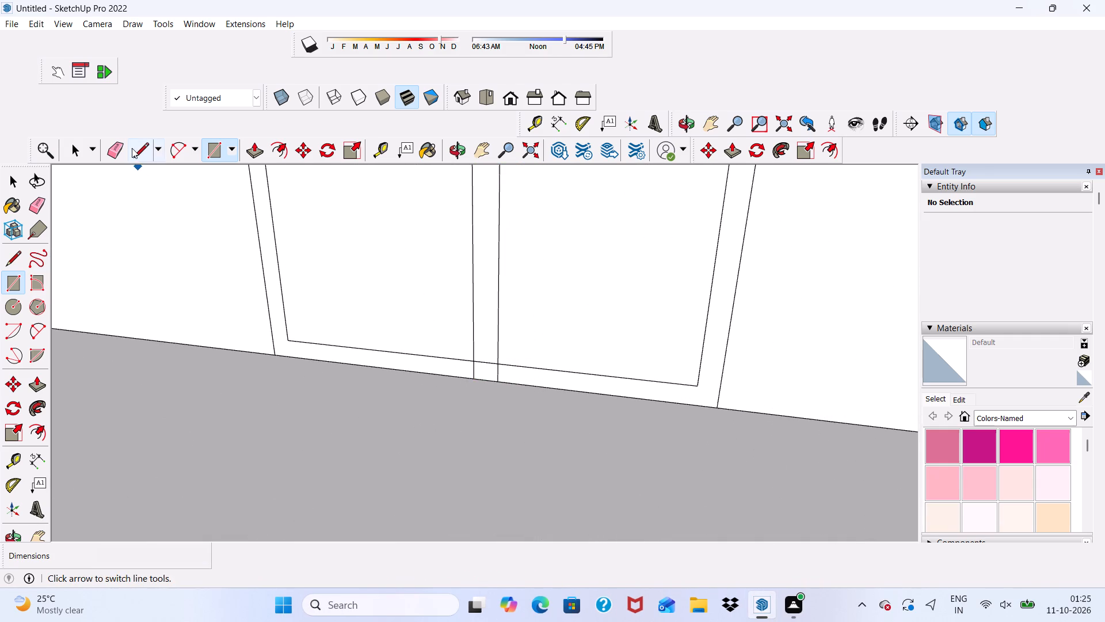
Remove the bottom rail from the frame of the door nearer the tower, extending its inner jamb lines 3" down to the floor line.
double_click(111, 147)
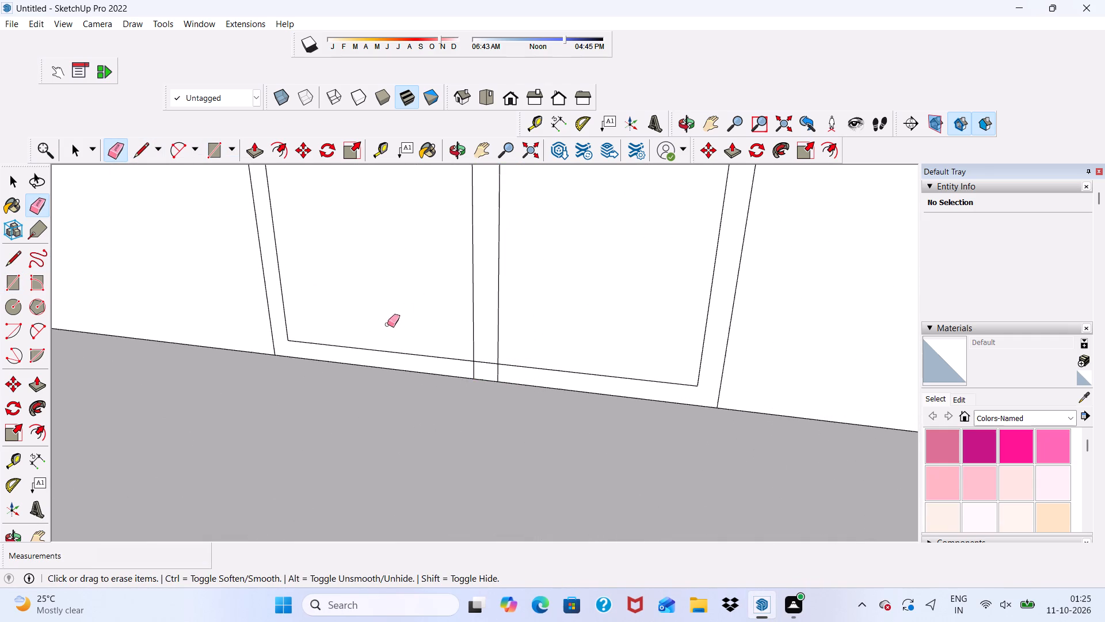
drag(481, 355, 487, 372)
click(137, 148)
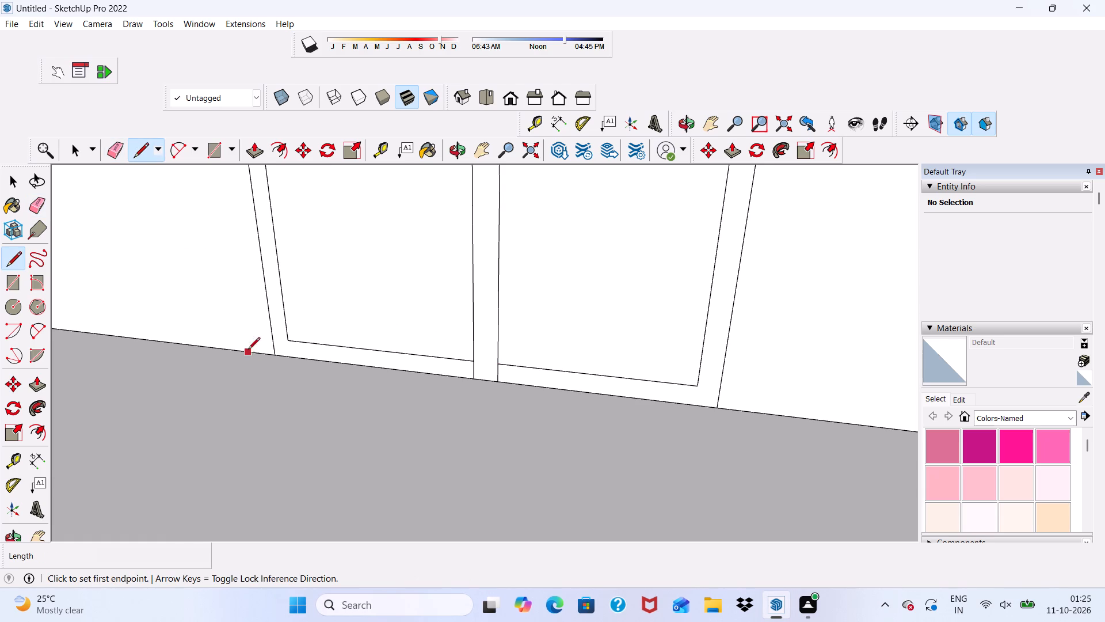
scroll(288, 357, up, 3)
click(288, 340)
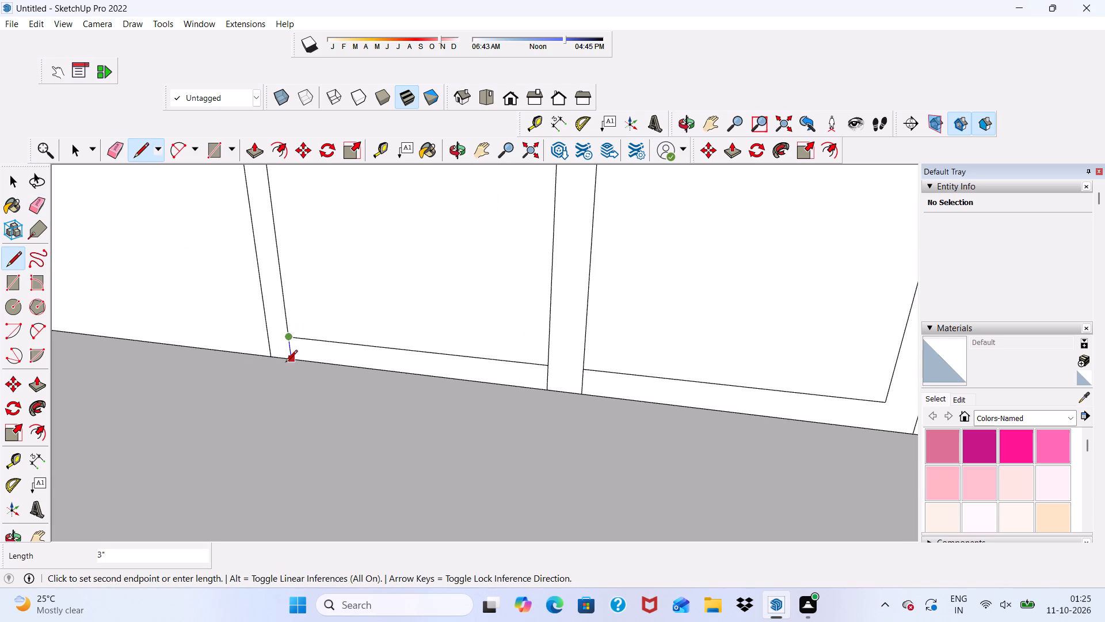
click(285, 363)
scroll(403, 401, down, 3)
scroll(790, 408, up, 3)
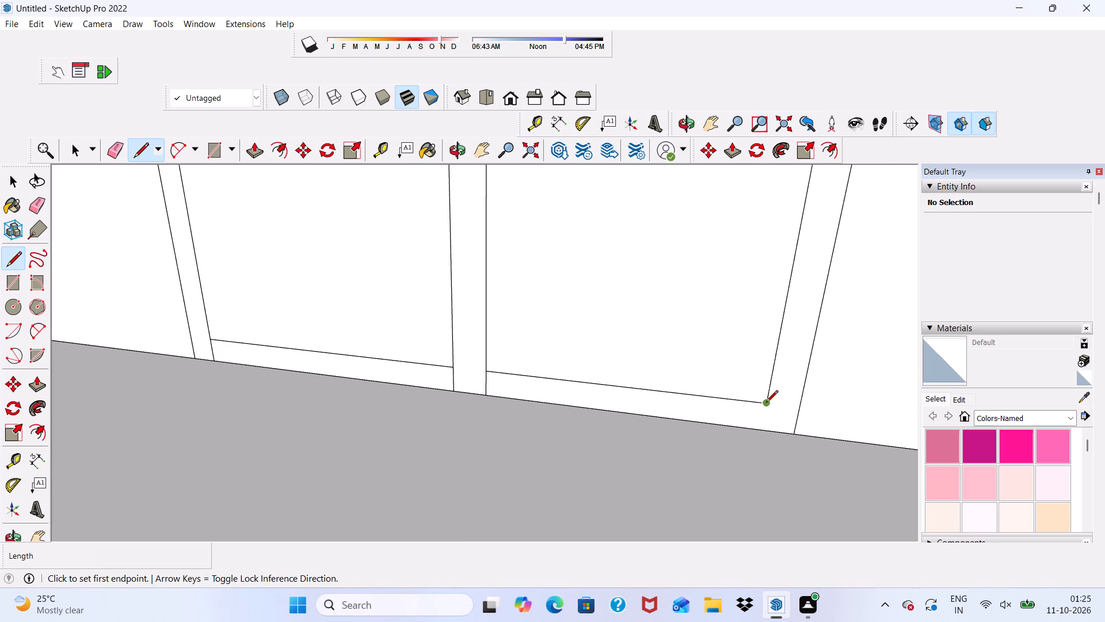
click(766, 403)
click(761, 429)
scroll(463, 387, down, 3)
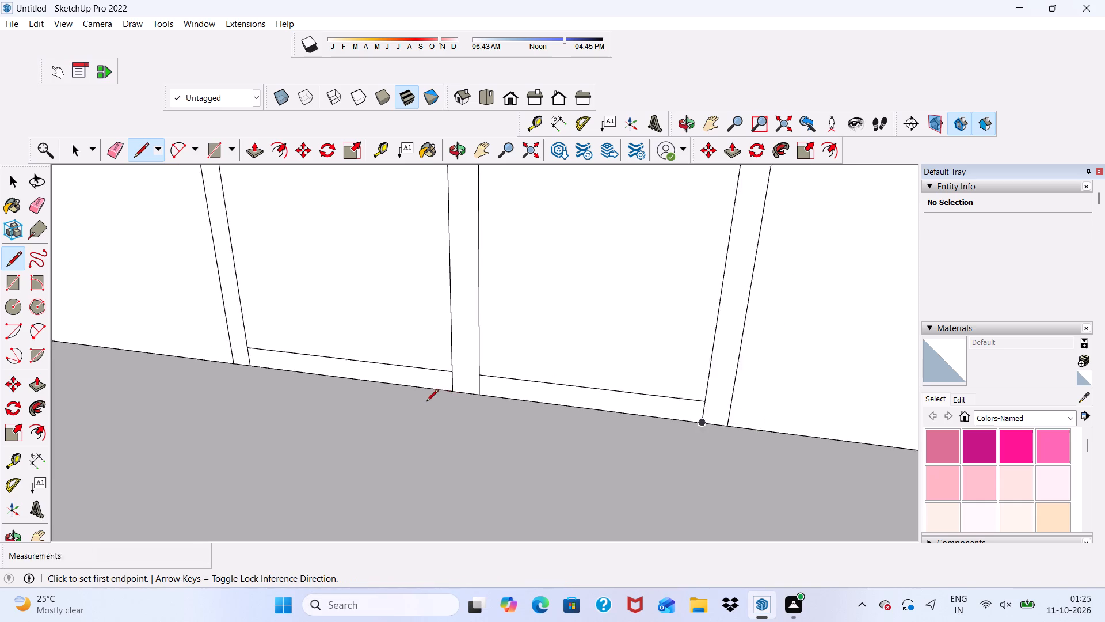
scroll(426, 402, down, 2)
click(113, 150)
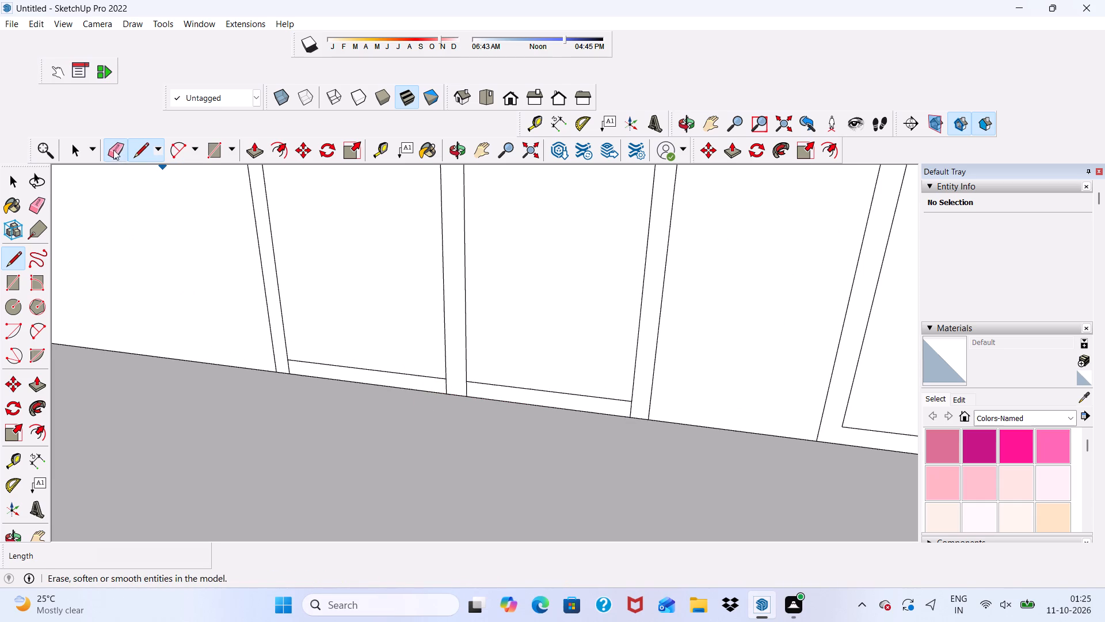
drag(321, 374, 344, 361)
click(527, 390)
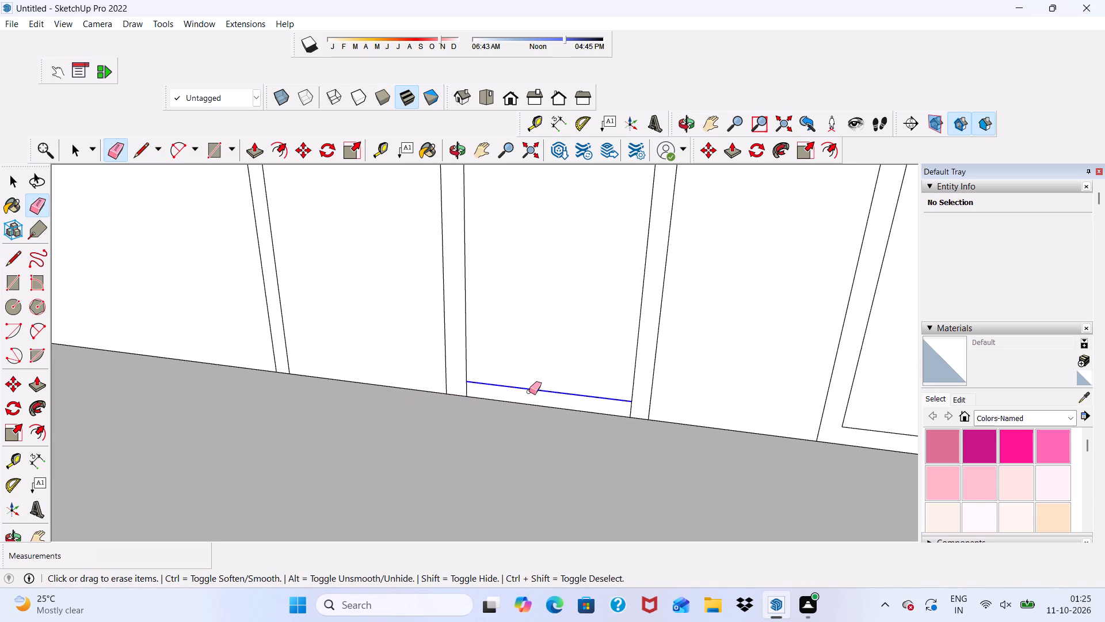
Remove the bottom rail from the frame of the door farther from the tower, extending its inner jamb lines 3" down to the floor line.
scroll(374, 336, down, 6)
drag(135, 156, 140, 157)
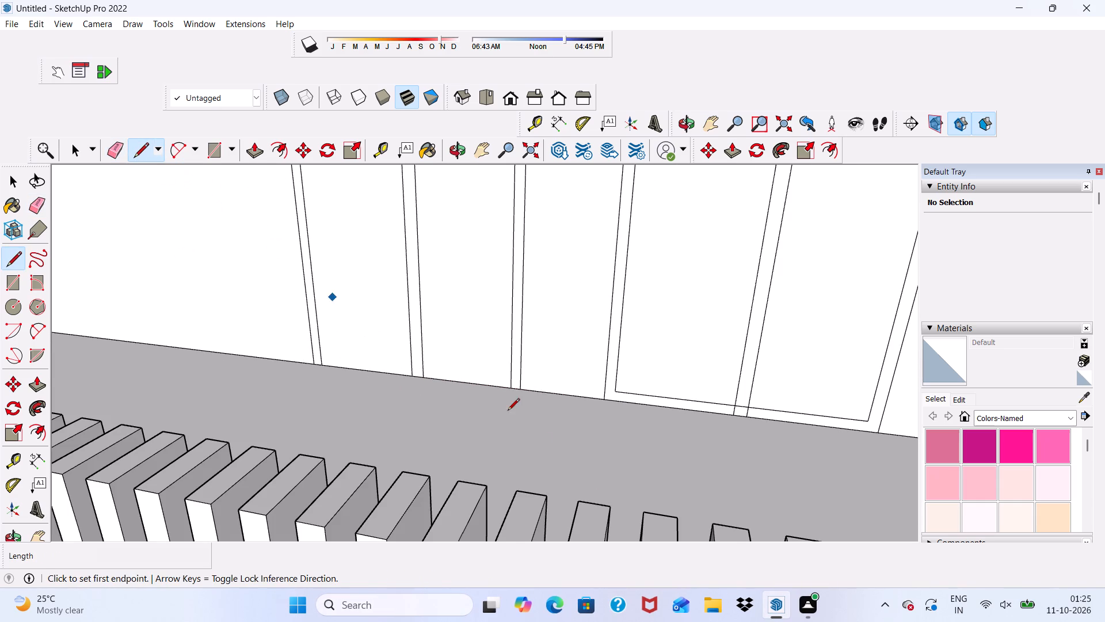
scroll(649, 509, up, 1)
scroll(592, 407, up, 7)
click(622, 367)
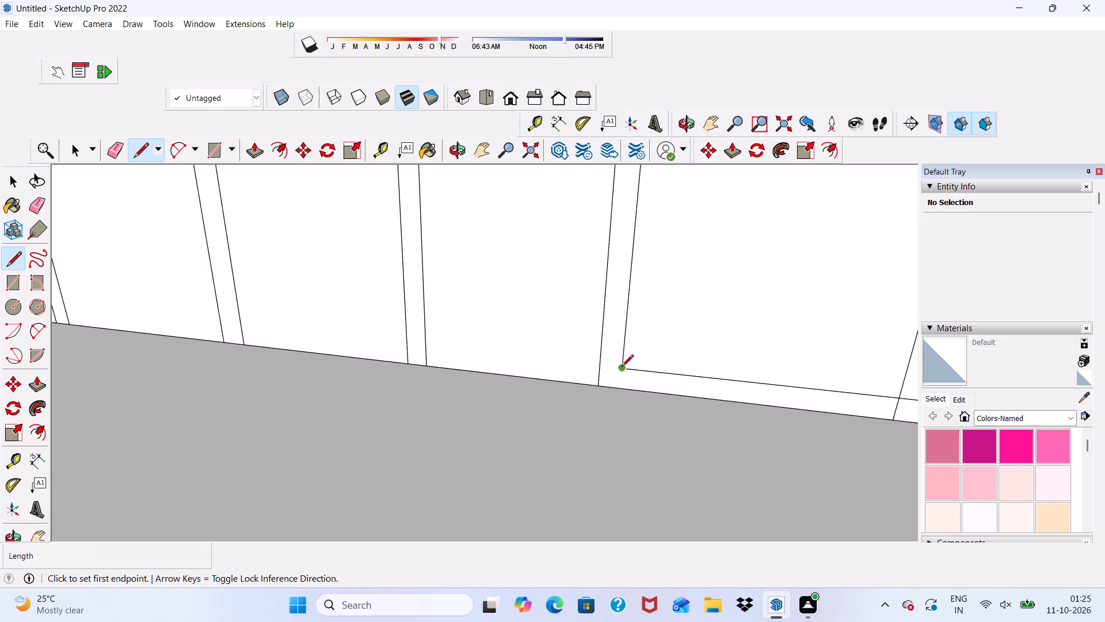
scroll(620, 394, up, 3)
click(620, 394)
scroll(416, 414, down, 9)
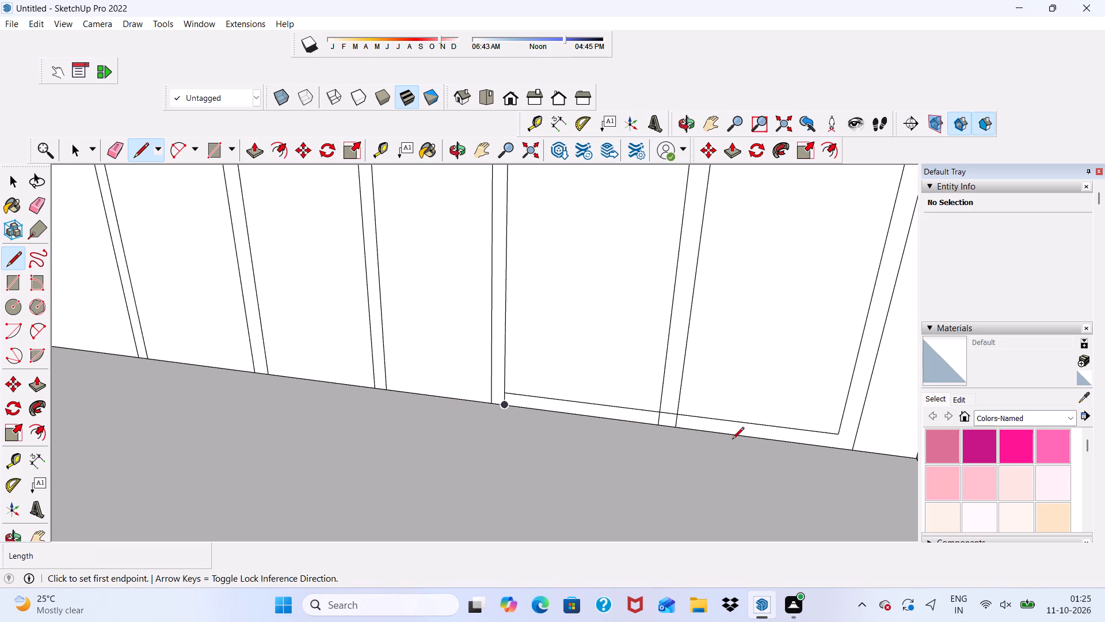
scroll(834, 433, up, 4)
click(841, 436)
click(832, 462)
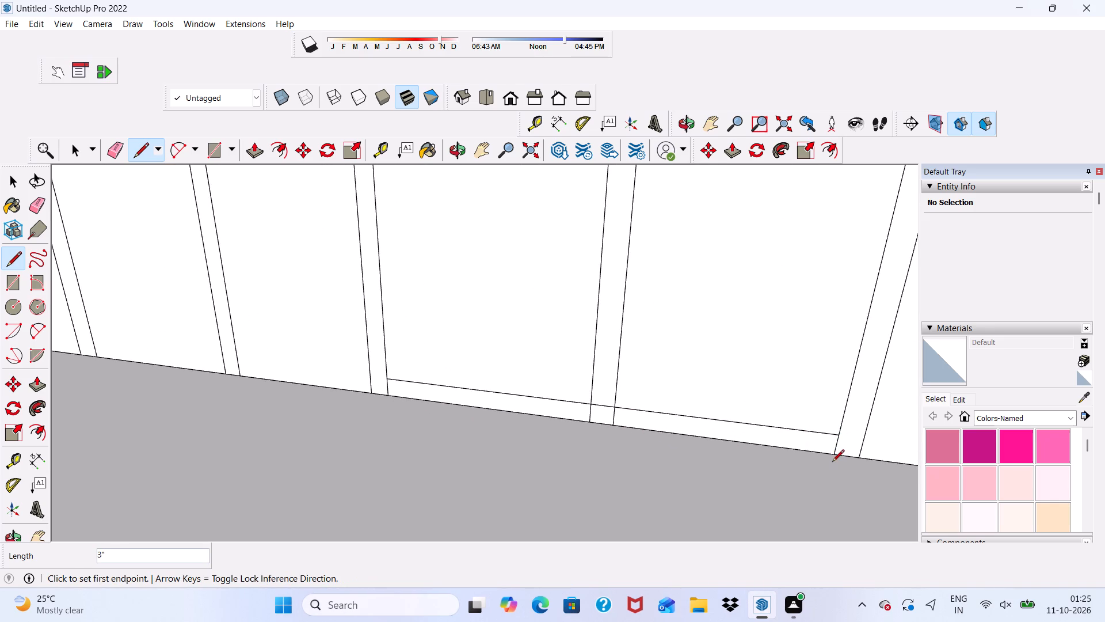
click(112, 150)
drag(462, 384, 479, 397)
drag(654, 405, 661, 422)
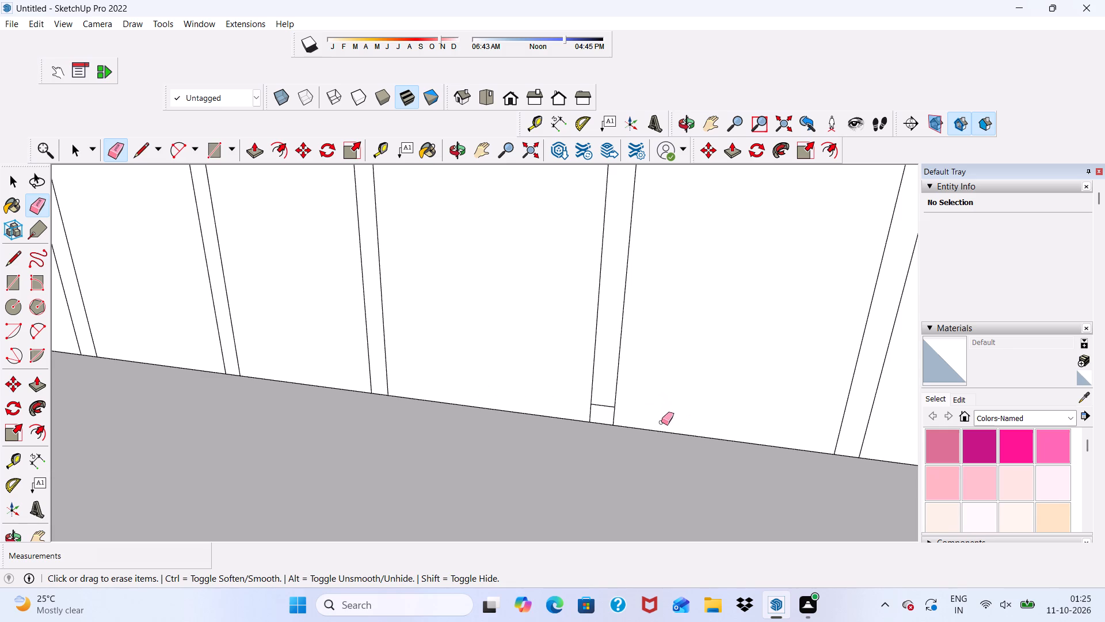
scroll(586, 410, up, 4)
drag(607, 403, 612, 424)
Erase the short line segments separating the mullions from the top frame rails on both doors.
scroll(585, 418, down, 12)
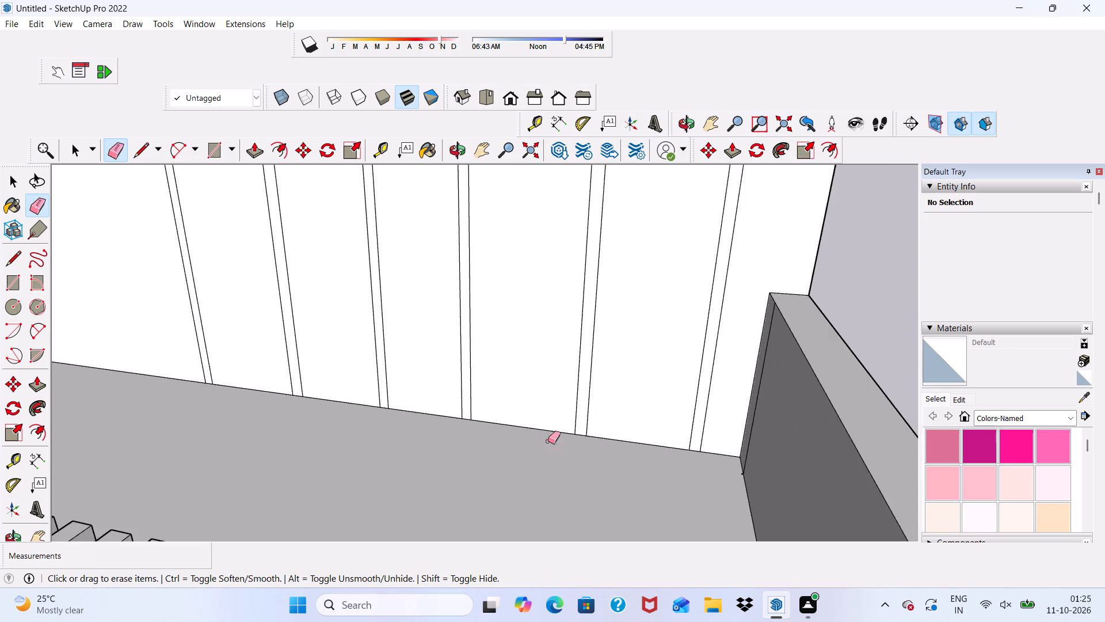
scroll(528, 426, down, 5)
scroll(567, 290, up, 9)
drag(570, 258, 574, 271)
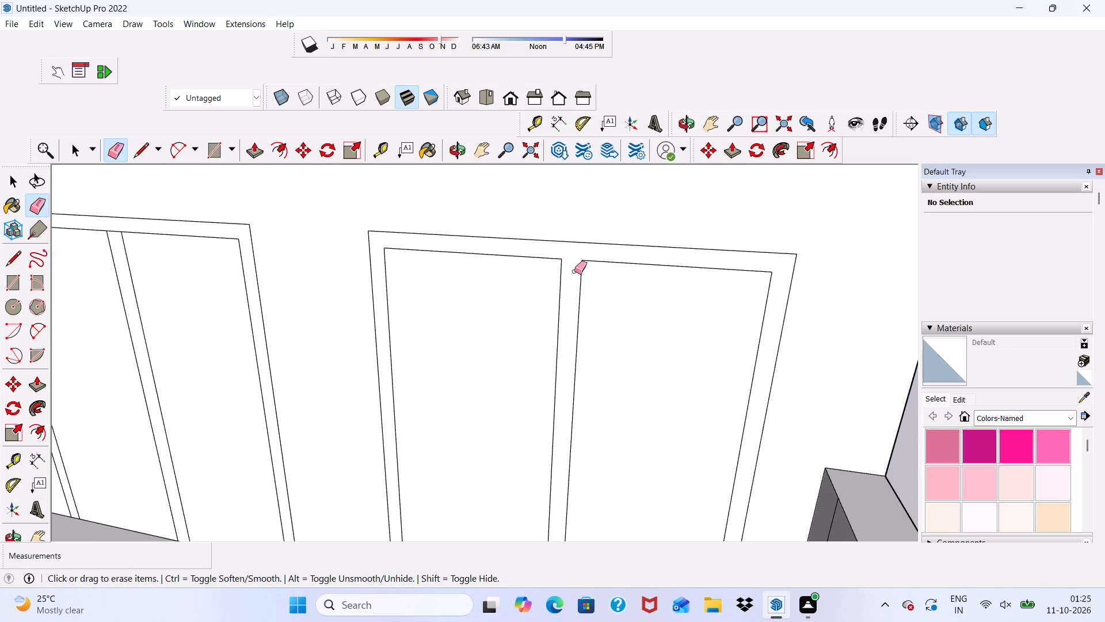
scroll(558, 280, down, 11)
scroll(357, 301, up, 3)
scroll(378, 257, up, 5)
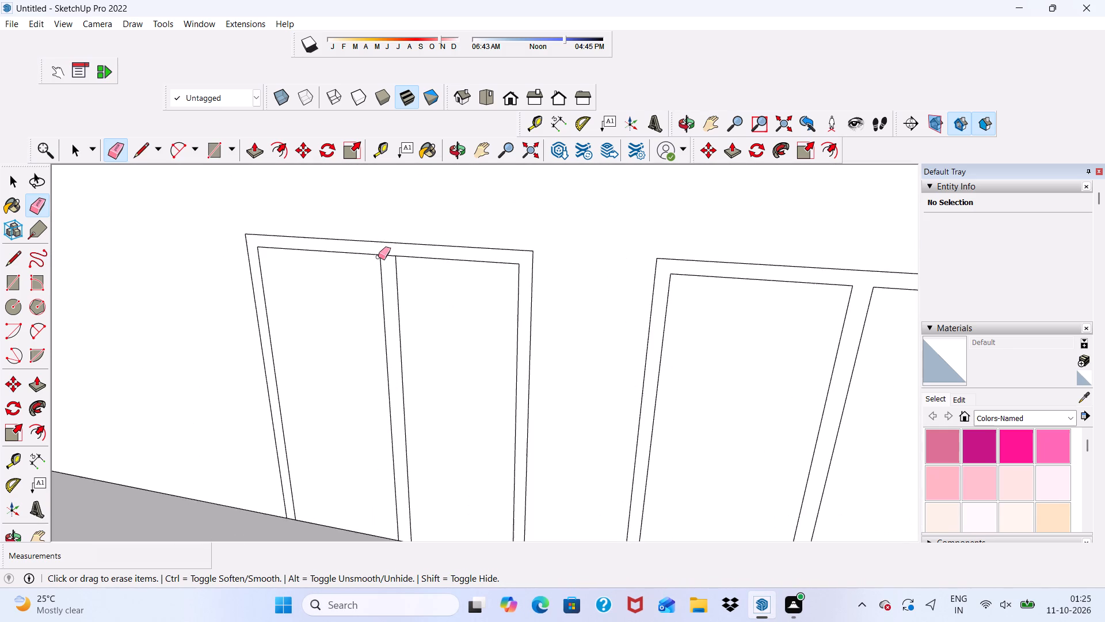
scroll(378, 257, up, 3)
drag(389, 255, 380, 268)
scroll(386, 282, down, 2)
scroll(403, 294, up, 1)
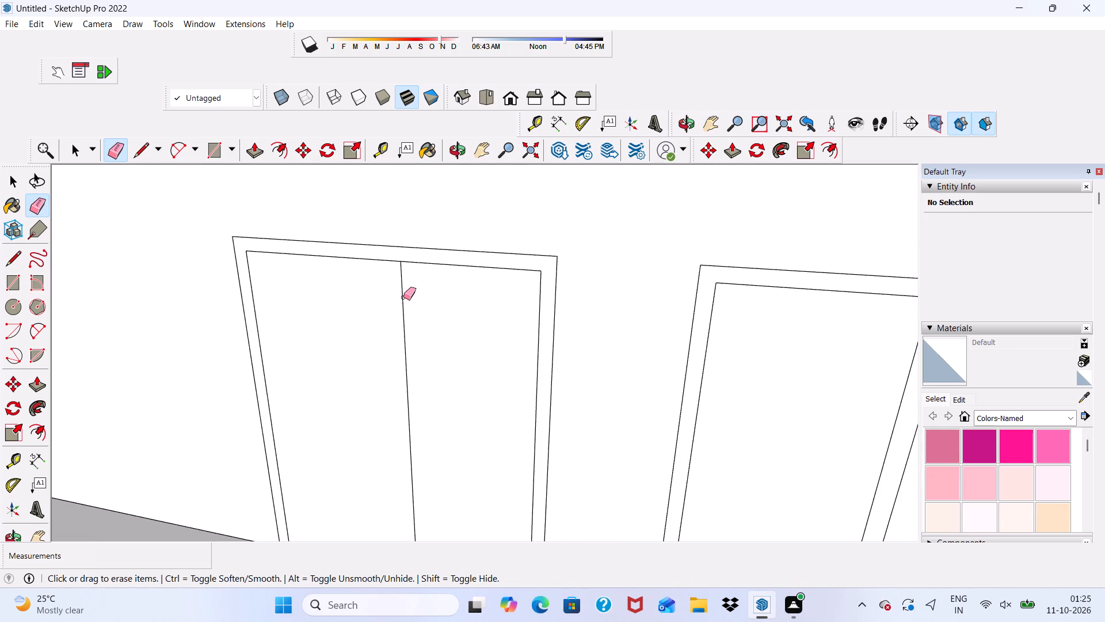
key(ctrl+z)
scroll(392, 277, up, 3)
drag(393, 249, 385, 251)
click(385, 256)
scroll(386, 267, down, 5)
Push/Pull the frame and mullion face of the door nearer the tower outward by 3".
key(space)
scroll(403, 275, down, 17)
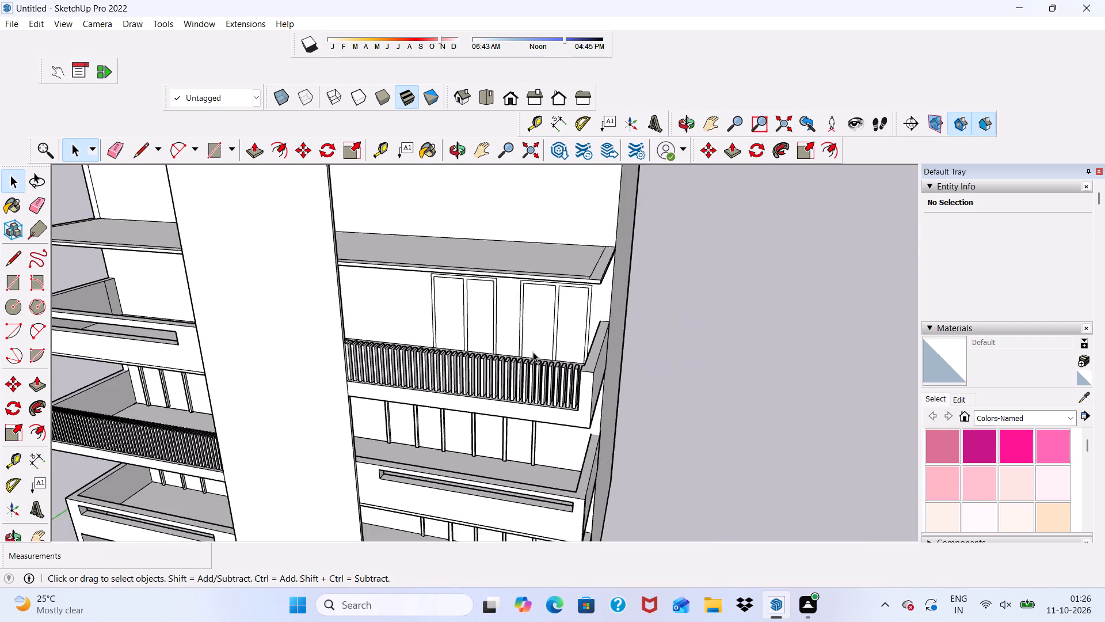
scroll(434, 258, up, 8)
click(261, 152)
scroll(459, 362, down, 1)
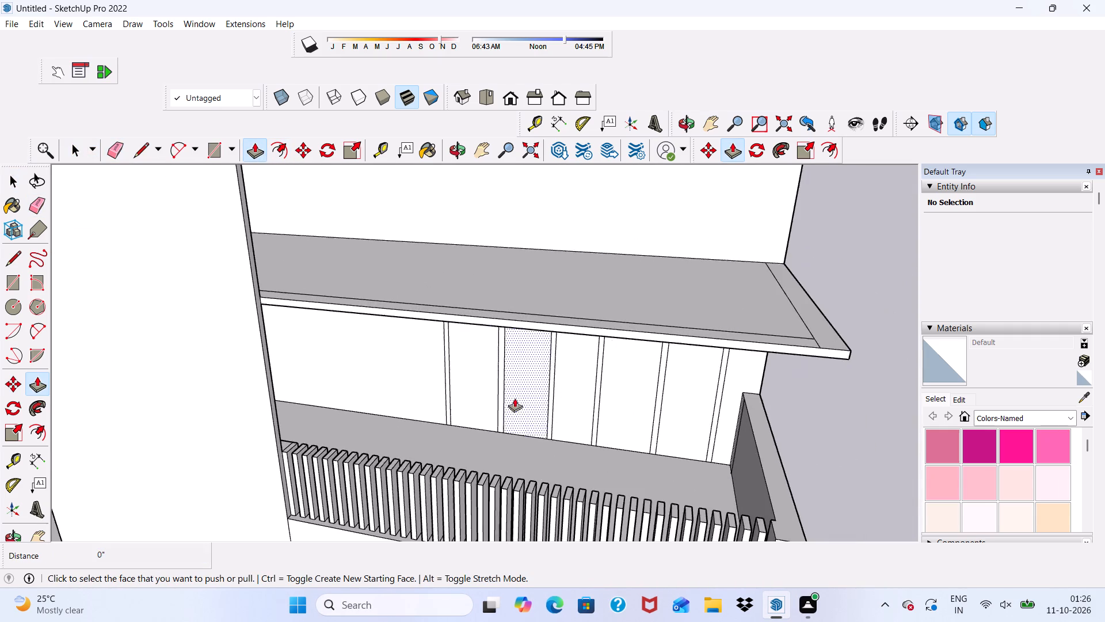
scroll(515, 398, up, 3)
scroll(466, 348, up, 4)
scroll(432, 337, down, 1)
scroll(407, 346, up, 3)
click(407, 346)
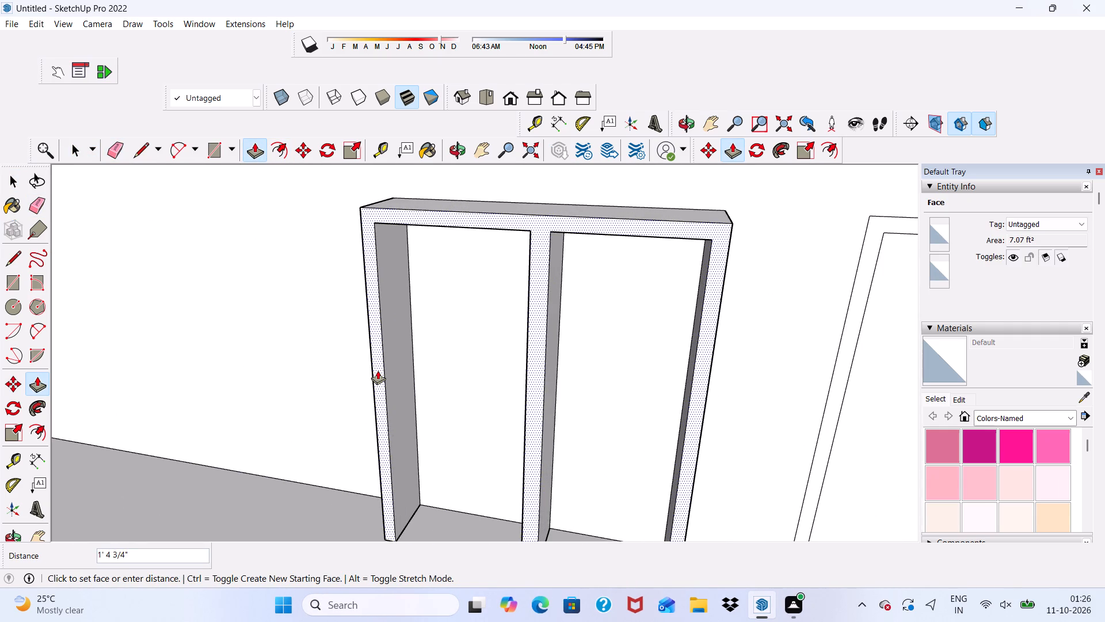
key(3)
key(shift+quotedbl)
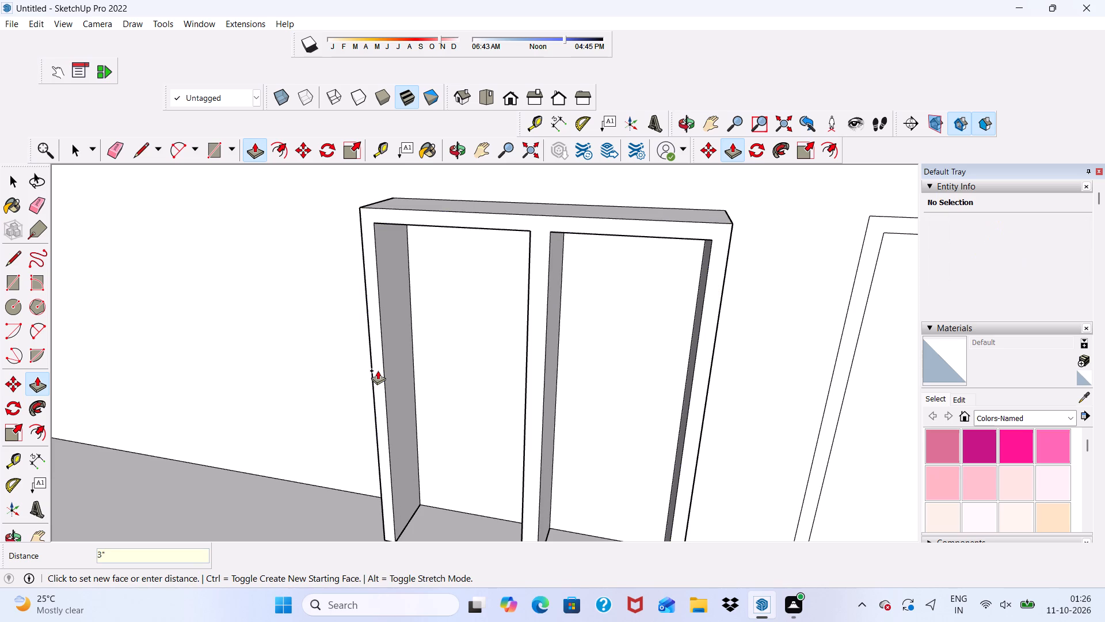
key(Return)
Push/Pull the frame and mullion face of the door farther from the tower outward 3", matching the first door's depth.
scroll(382, 382, down, 1)
scroll(721, 377, up, 3)
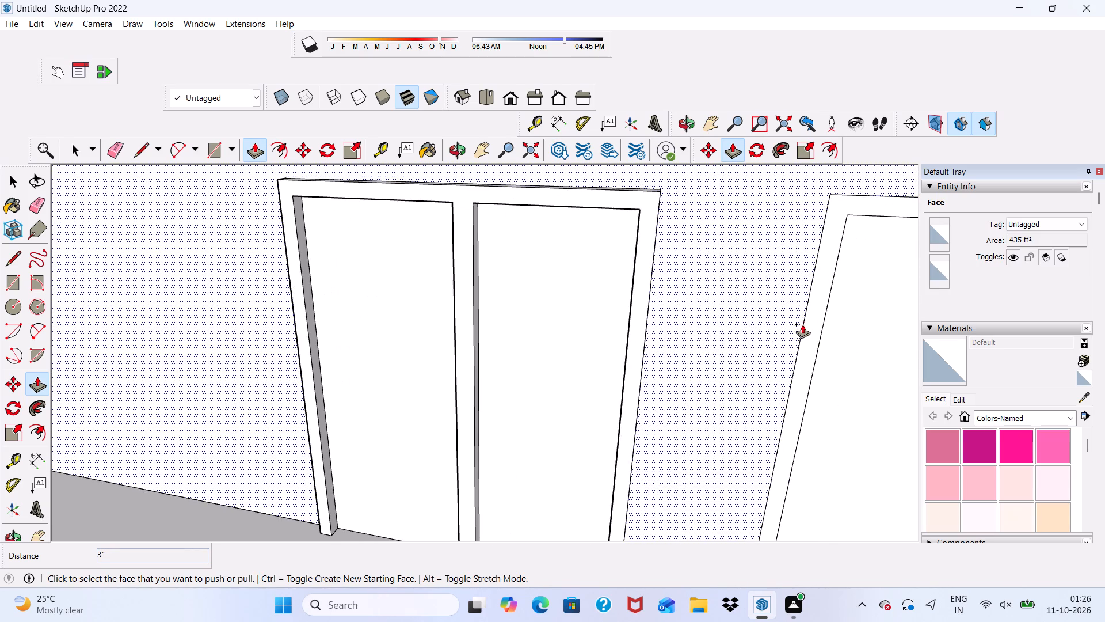
click(805, 329)
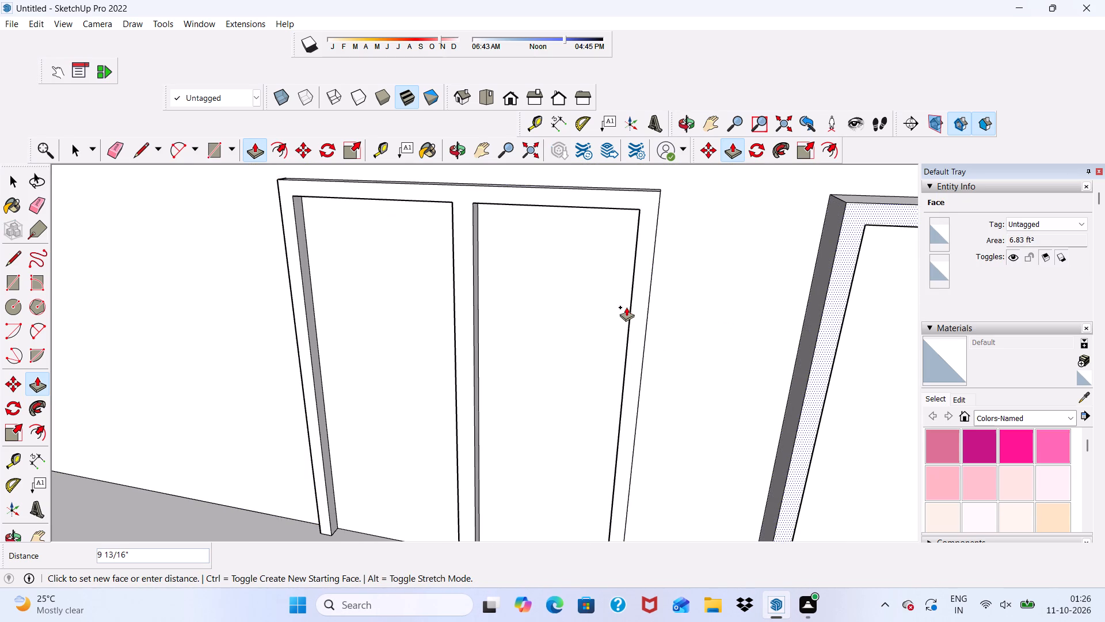
middle_drag(650, 310, 579, 324)
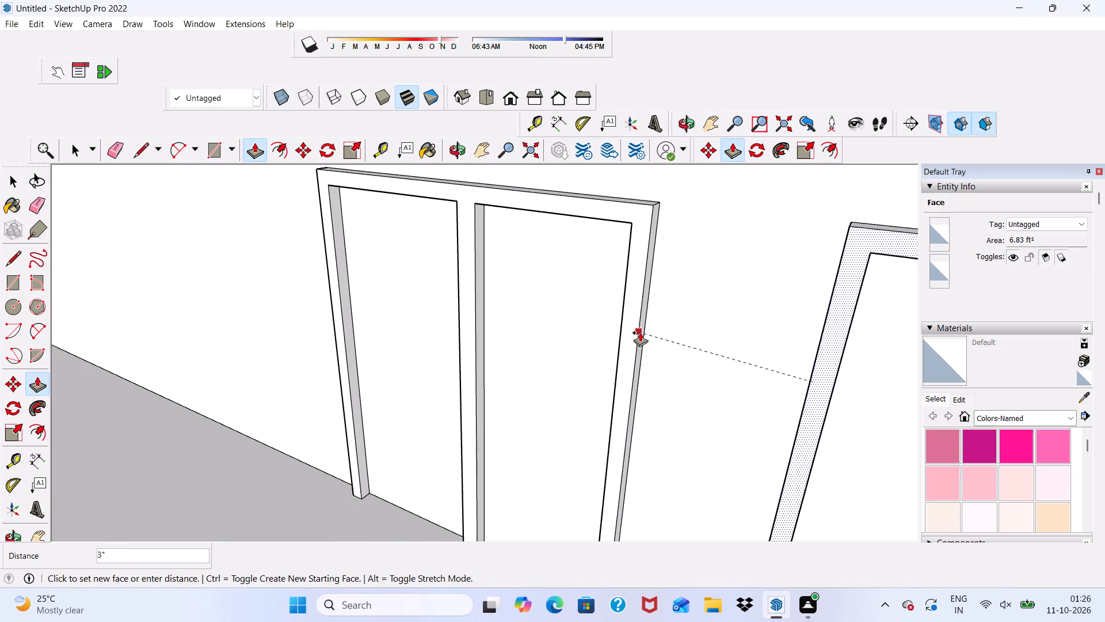
click(640, 332)
scroll(611, 363, down, 12)
key(space)
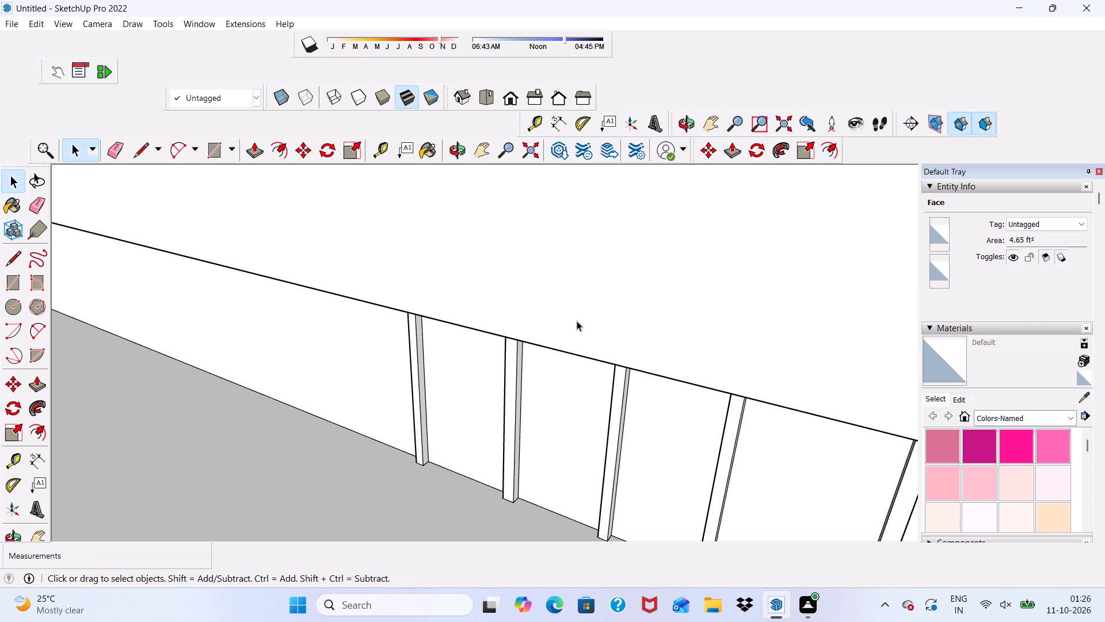
Examine the slatted balcony with its new doors from several angles, along with the building's whole front facade.
scroll(572, 316, down, 12)
middle_drag(599, 374, 715, 241)
scroll(726, 242, down, 10)
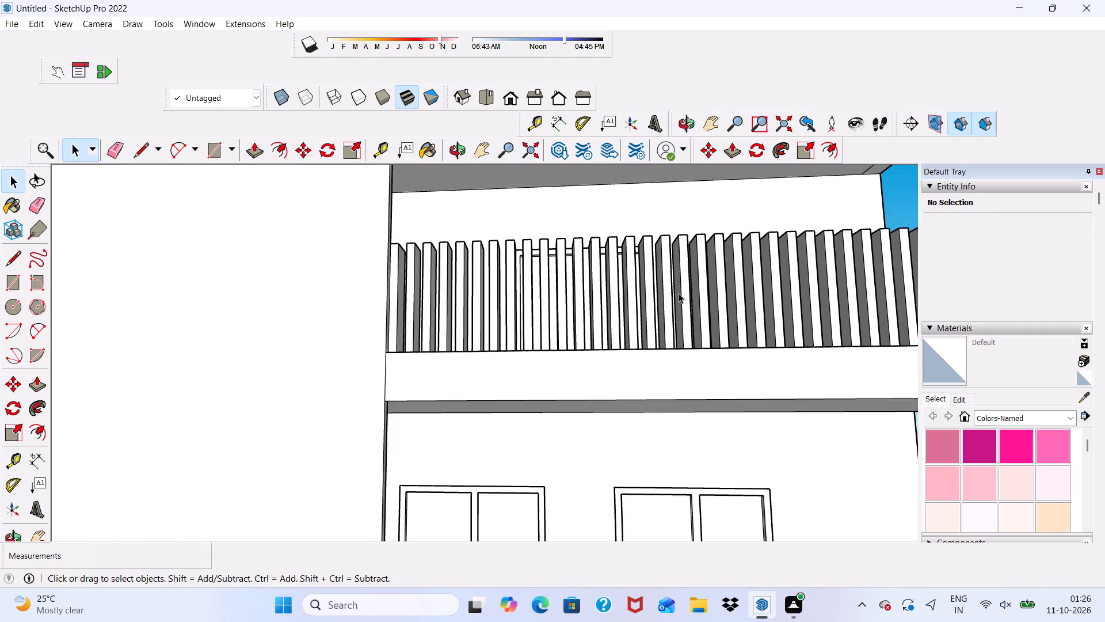
scroll(679, 293, down, 10)
middle_drag(625, 305, 650, 411)
scroll(650, 395, up, 1)
scroll(592, 351, down, 9)
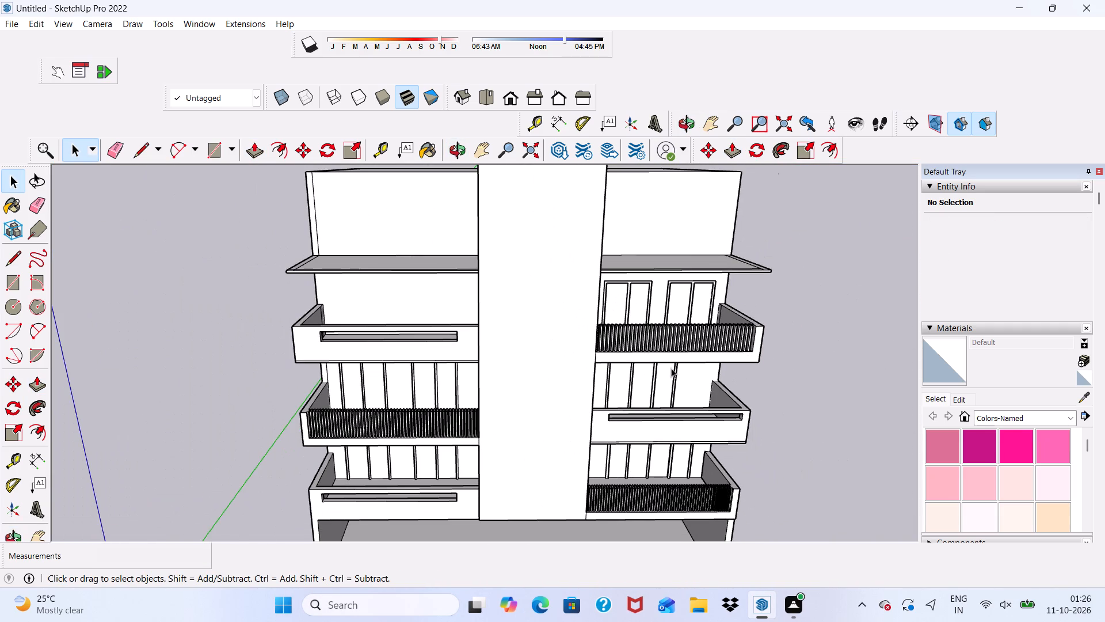
scroll(661, 354, up, 4)
scroll(655, 347, down, 5)
scroll(619, 320, up, 1)
scroll(619, 320, down, 4)
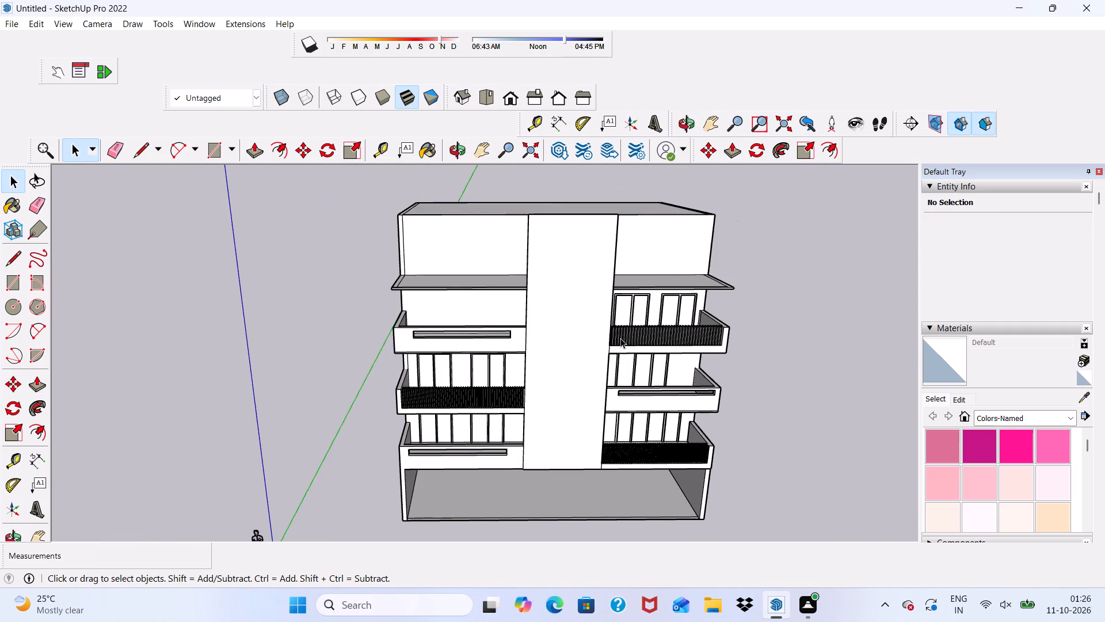
Draw two 6' by 7' door rectangles on the wall behind the top slotted-front balcony, rising from its back edge.
middle_drag(620, 338, 656, 338)
scroll(487, 313, up, 4)
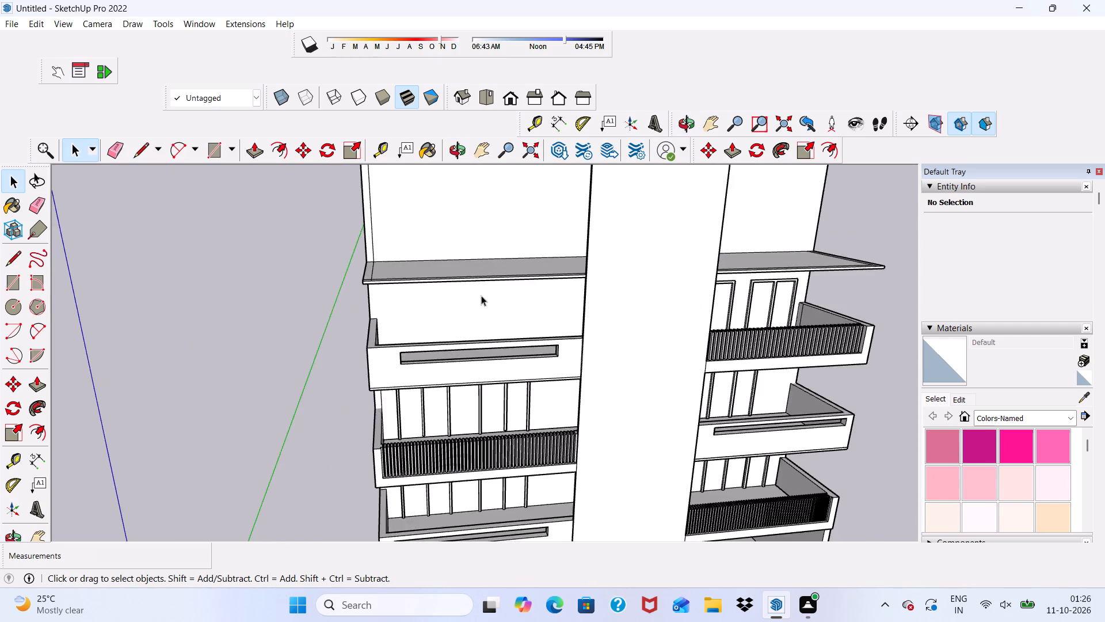
scroll(481, 295, up, 6)
click(213, 154)
scroll(382, 407, down, 1)
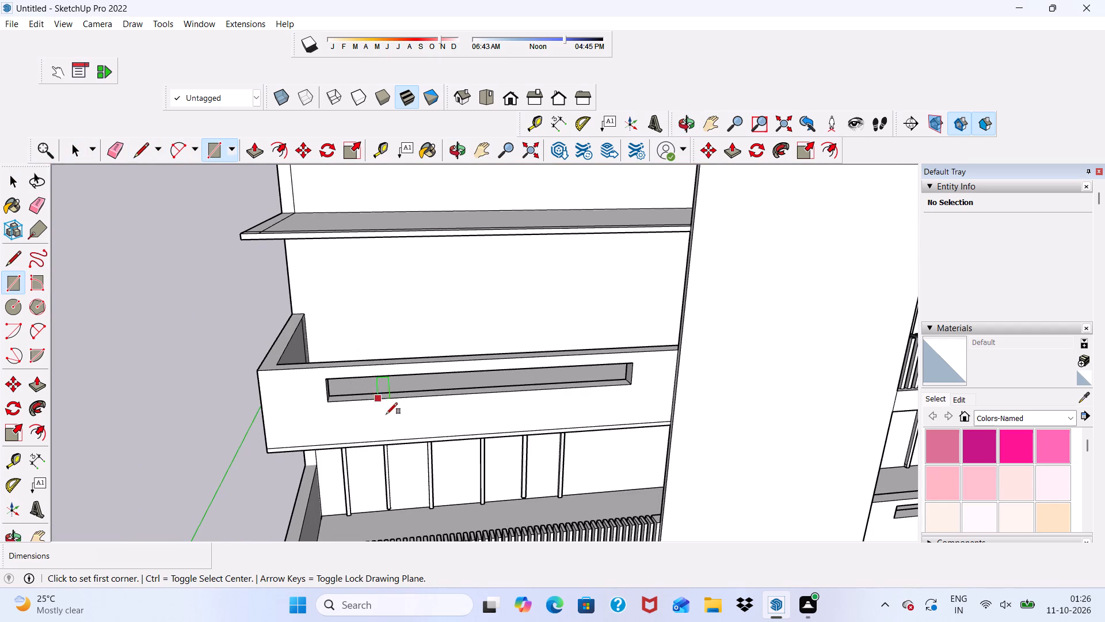
scroll(388, 414, up, 3)
scroll(371, 333, up, 3)
middle_drag(371, 333, 309, 367)
scroll(306, 367, up, 4)
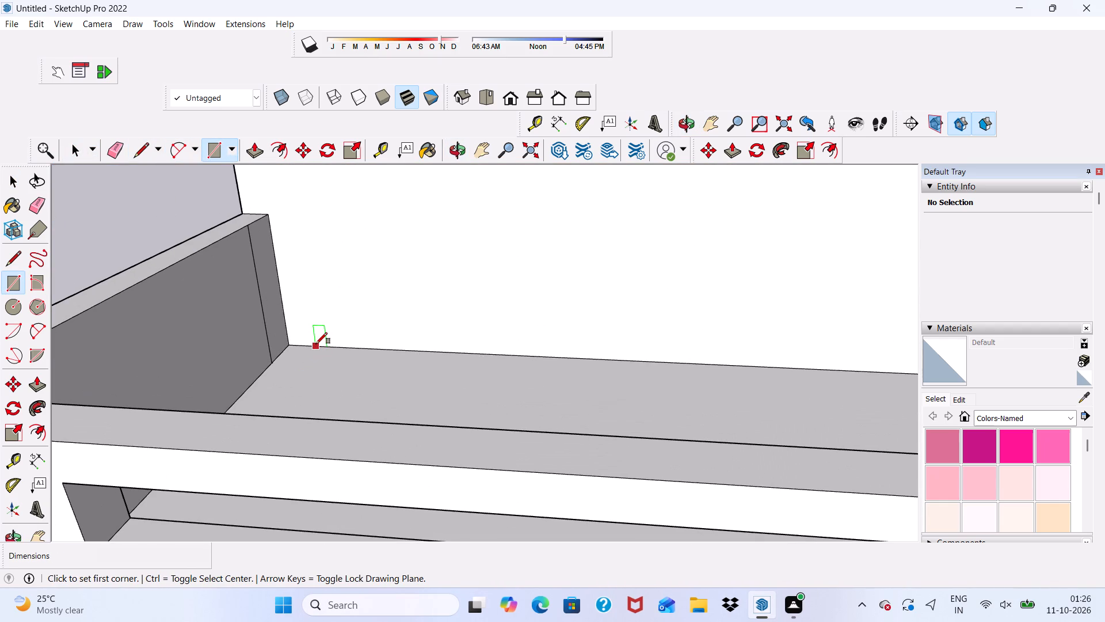
click(316, 344)
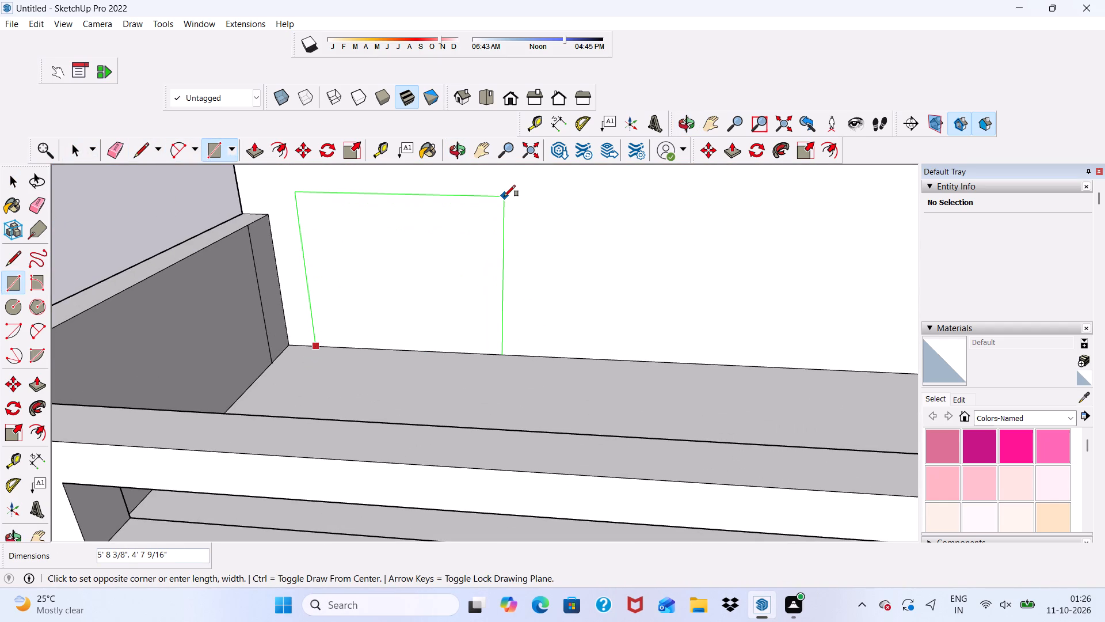
text(6',7')
key(Return)
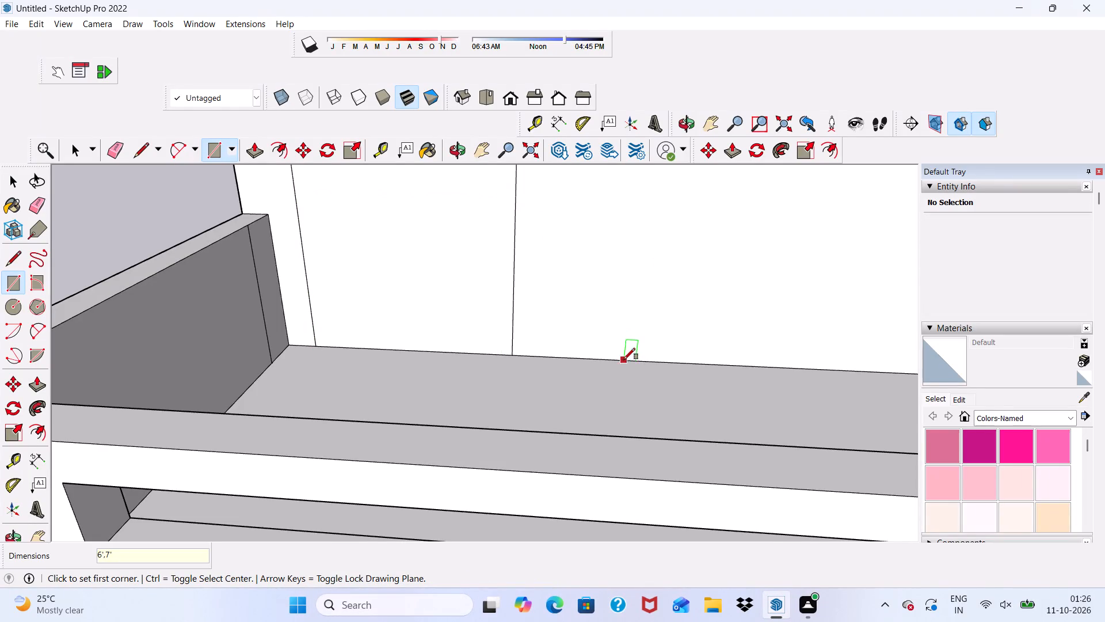
click(626, 358)
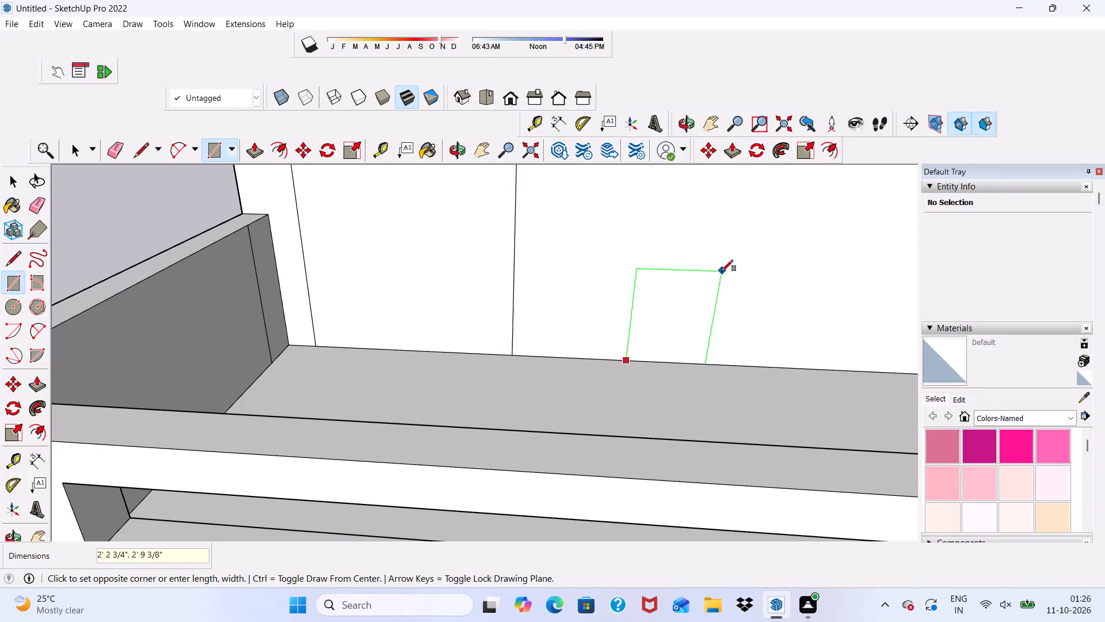
text(6',7')
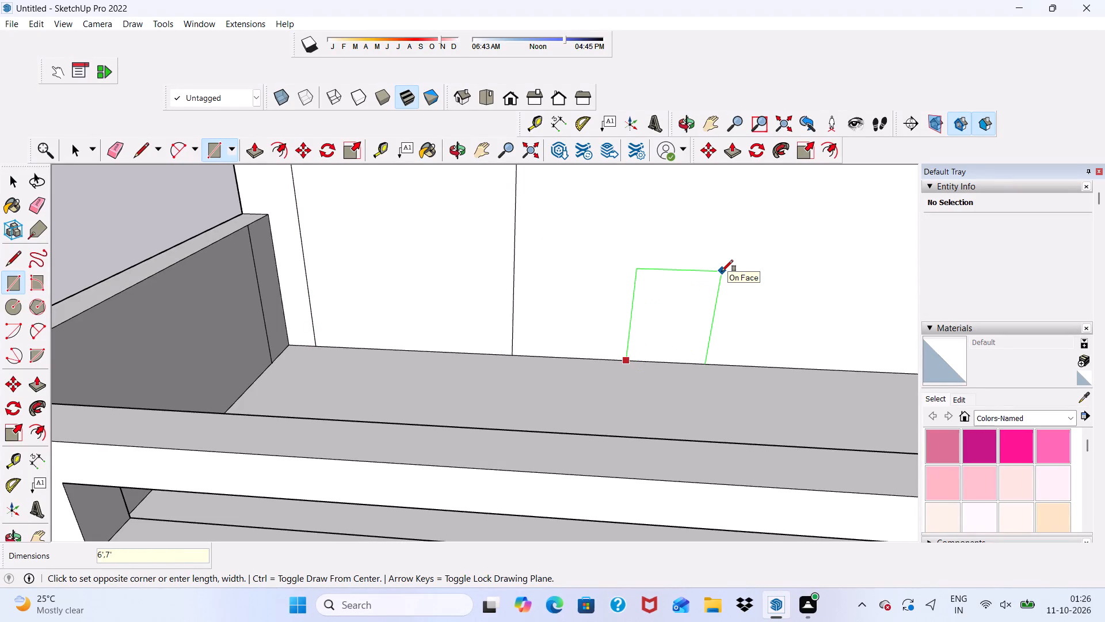
key(Return)
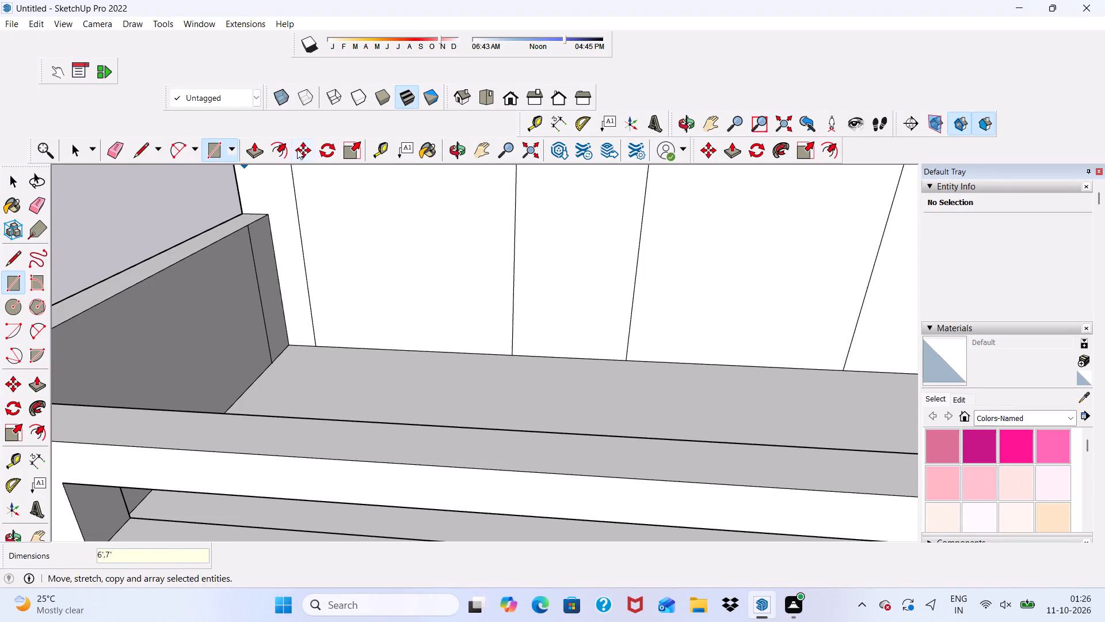
Offset both new door rectangles inward by 3" to outline their frames.
click(281, 143)
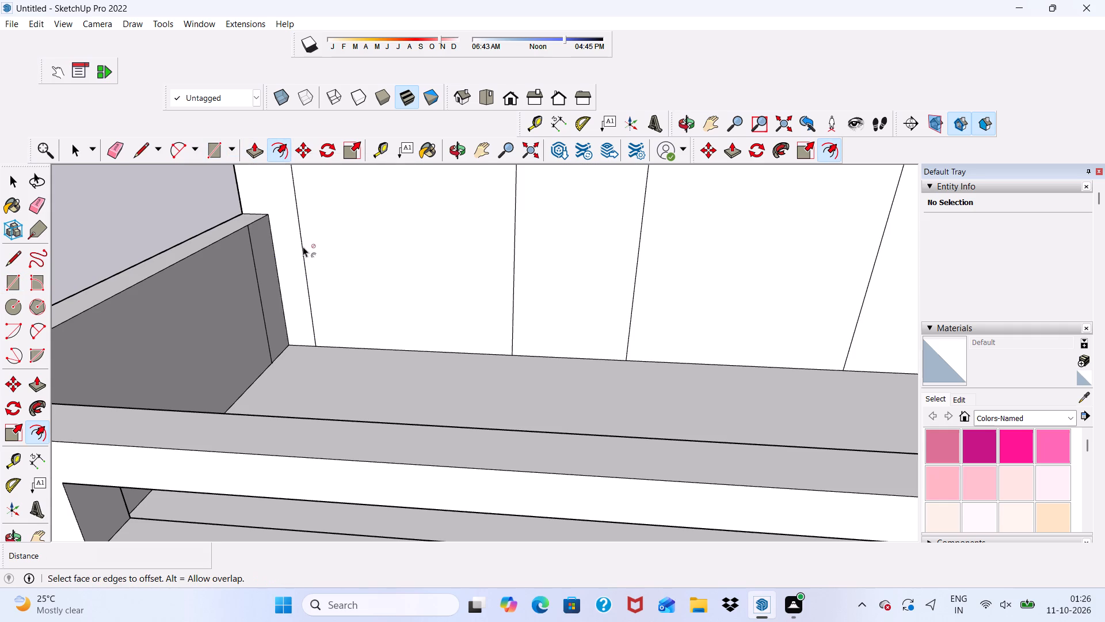
click(313, 268)
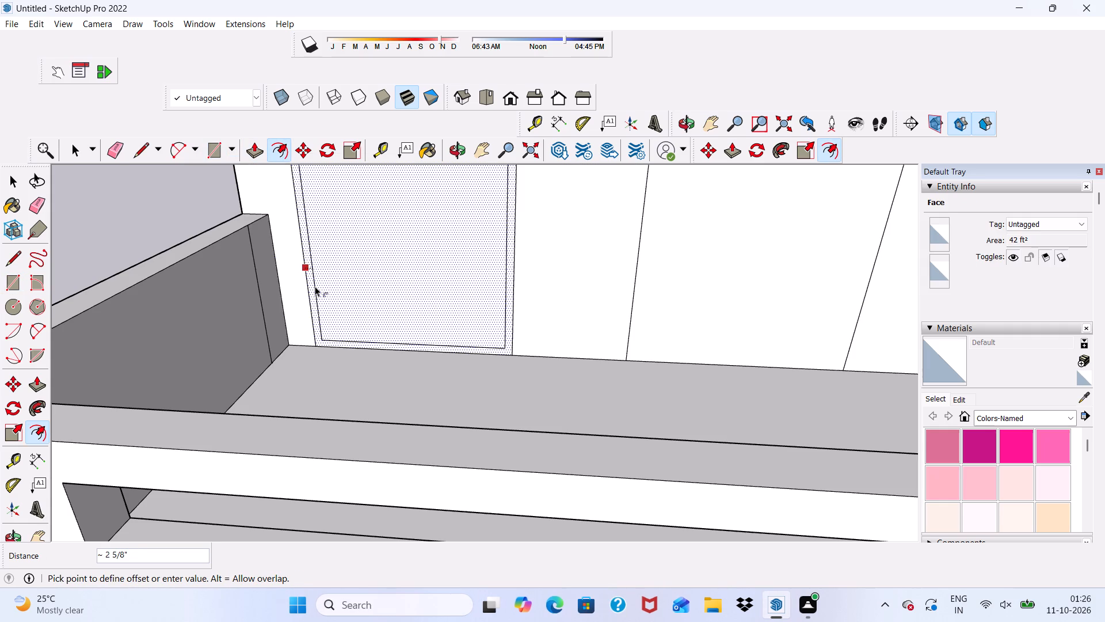
key(3)
key(shift+quotedbl)
key(Return)
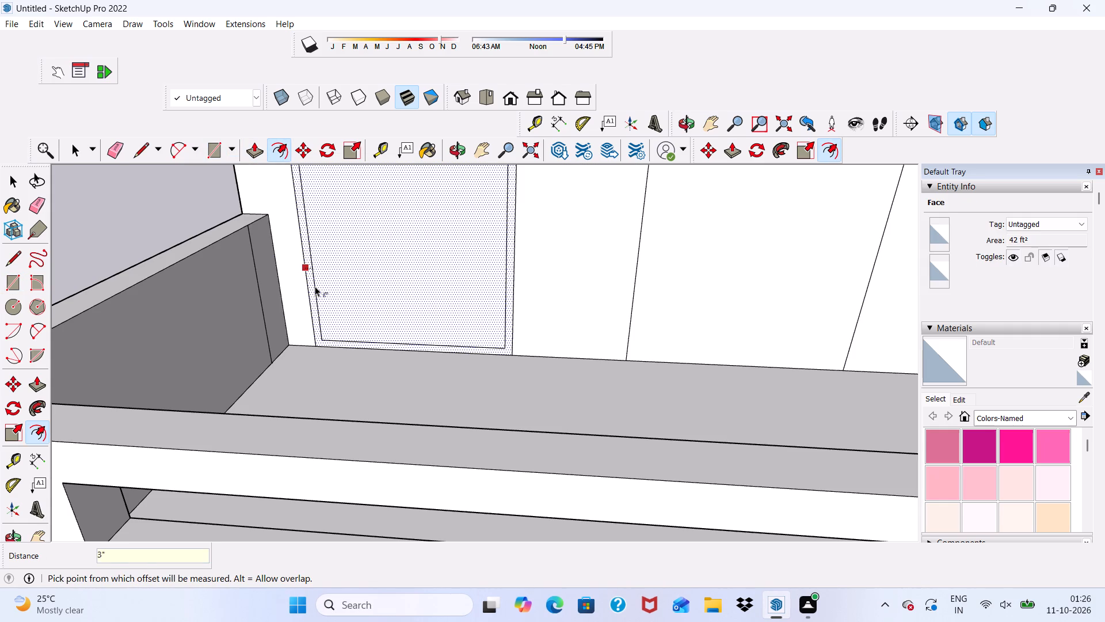
click(638, 297)
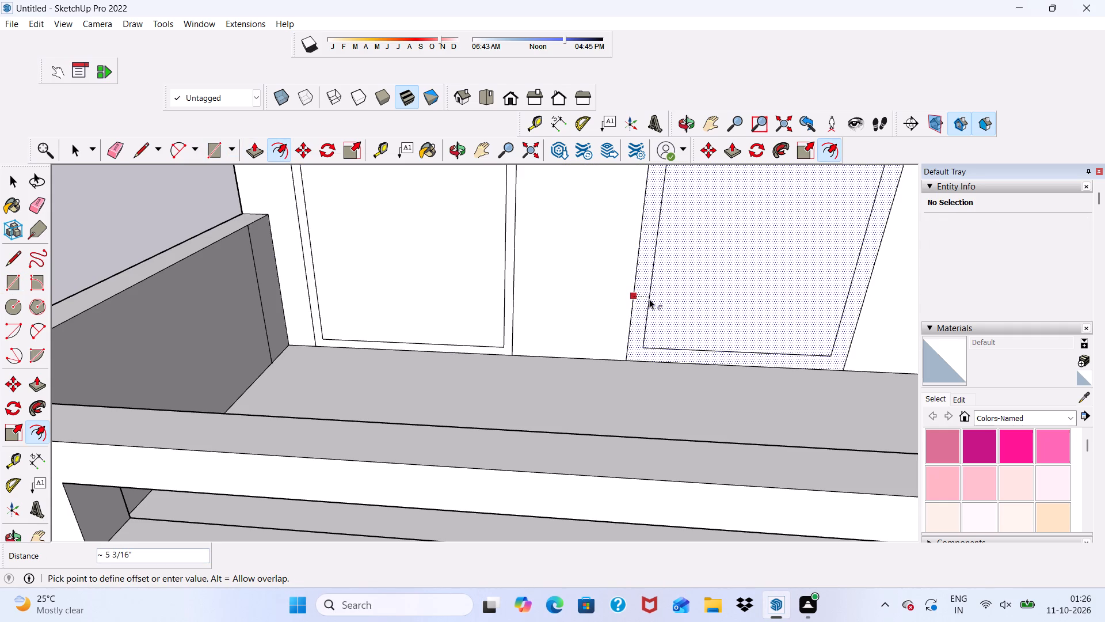
text(3")
key(Return)
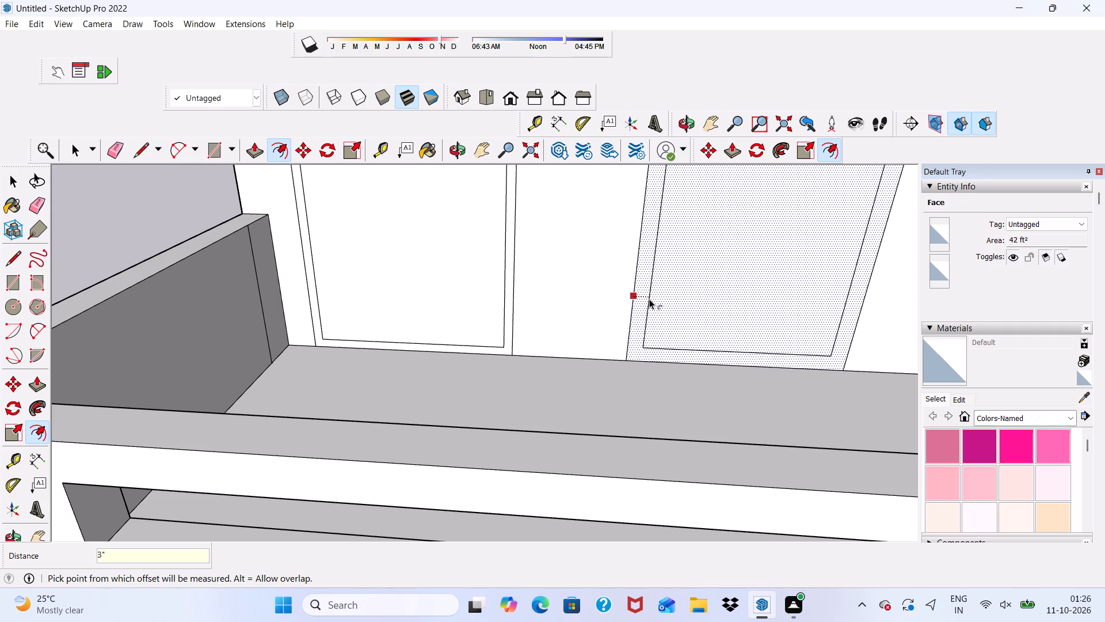
key(space)
Draw a vertical mullion rectangle about 3" wide and 6' 6" tall midway in the door farther from the tower.
scroll(569, 347, down, 7)
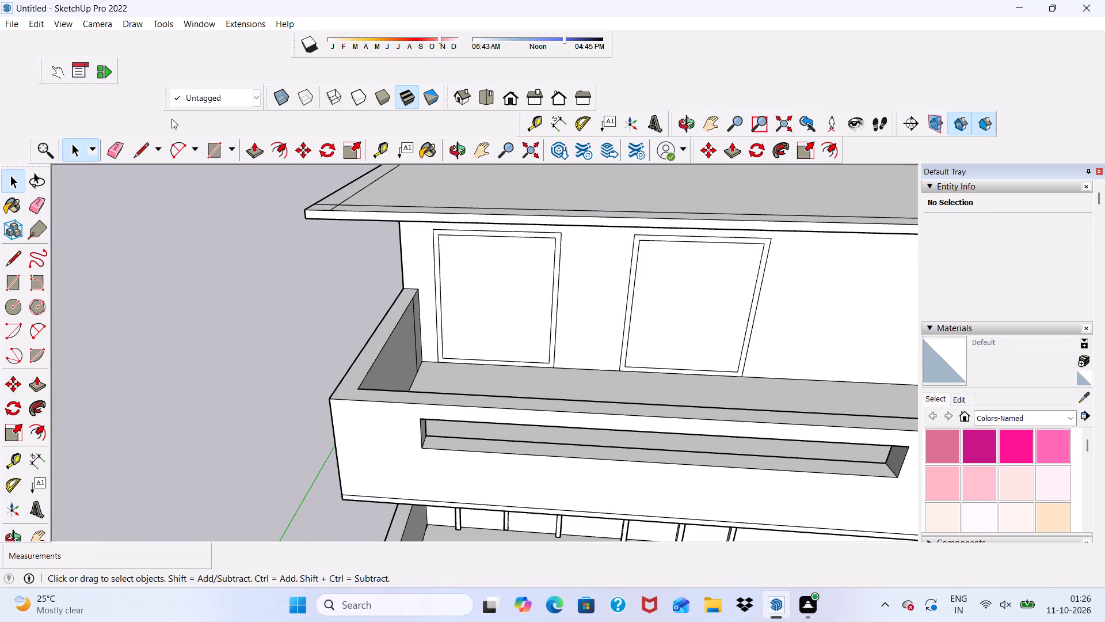
click(219, 146)
scroll(445, 256, up, 2)
scroll(519, 244, up, 3)
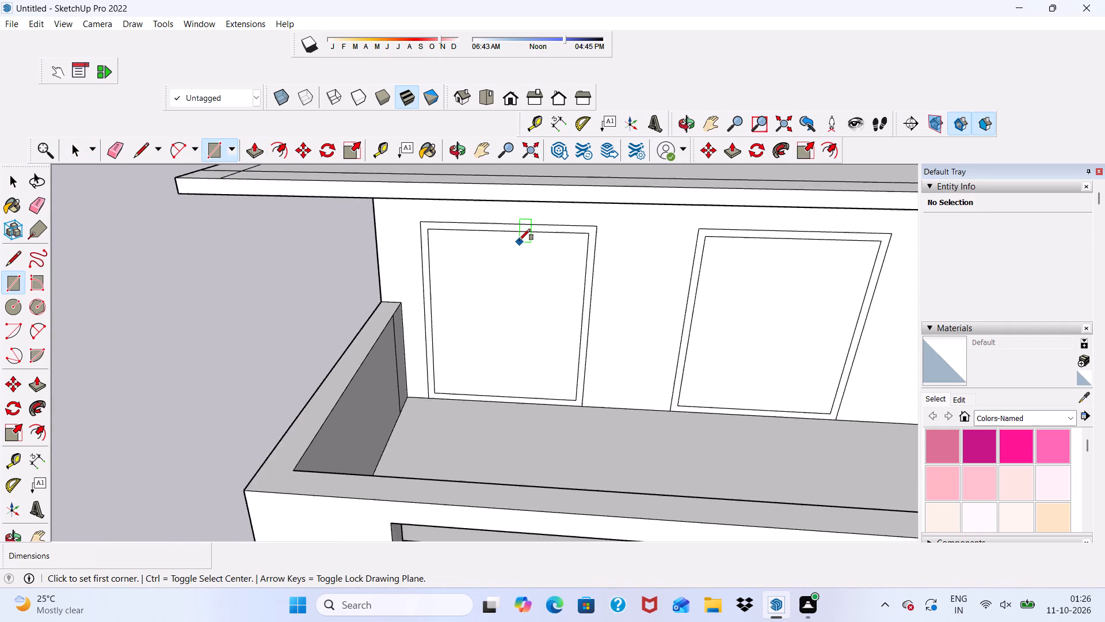
click(504, 230)
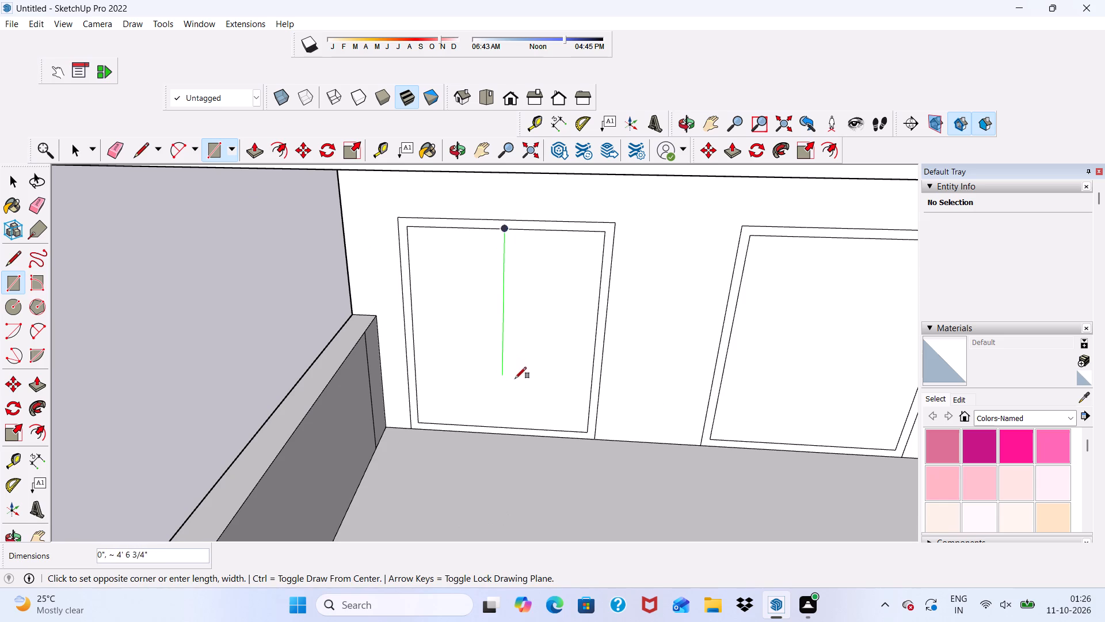
scroll(521, 394, up, 10)
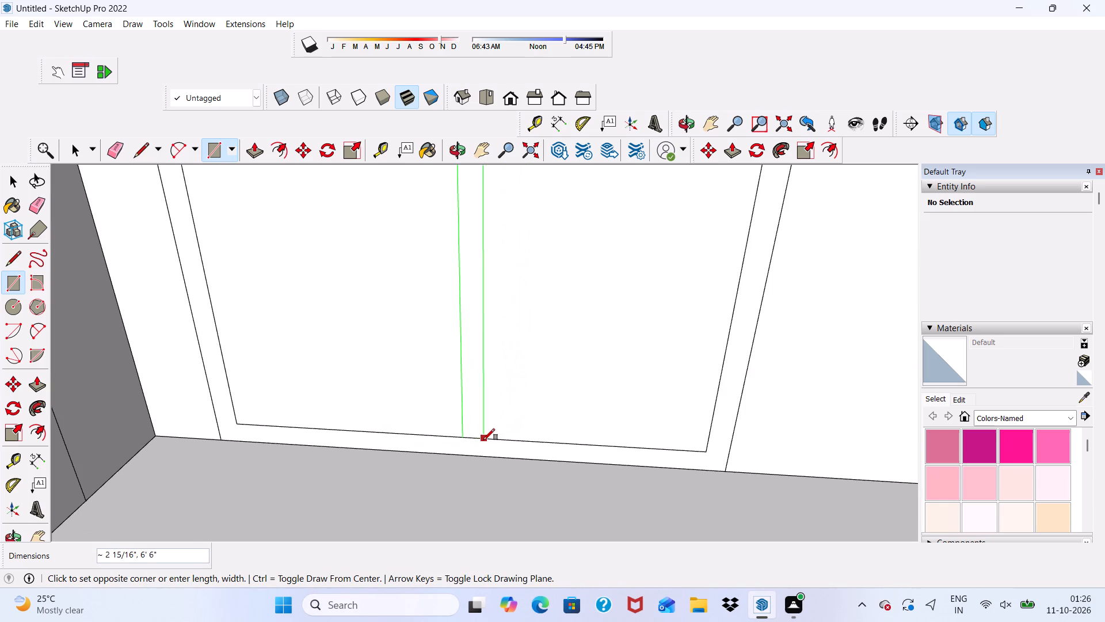
click(482, 441)
Draw a vertical mullion rectangle about 4" wide and 6' 6" tall midway in the door nearer the tower.
scroll(407, 418, down, 13)
scroll(630, 346, up, 4)
scroll(635, 340, down, 5)
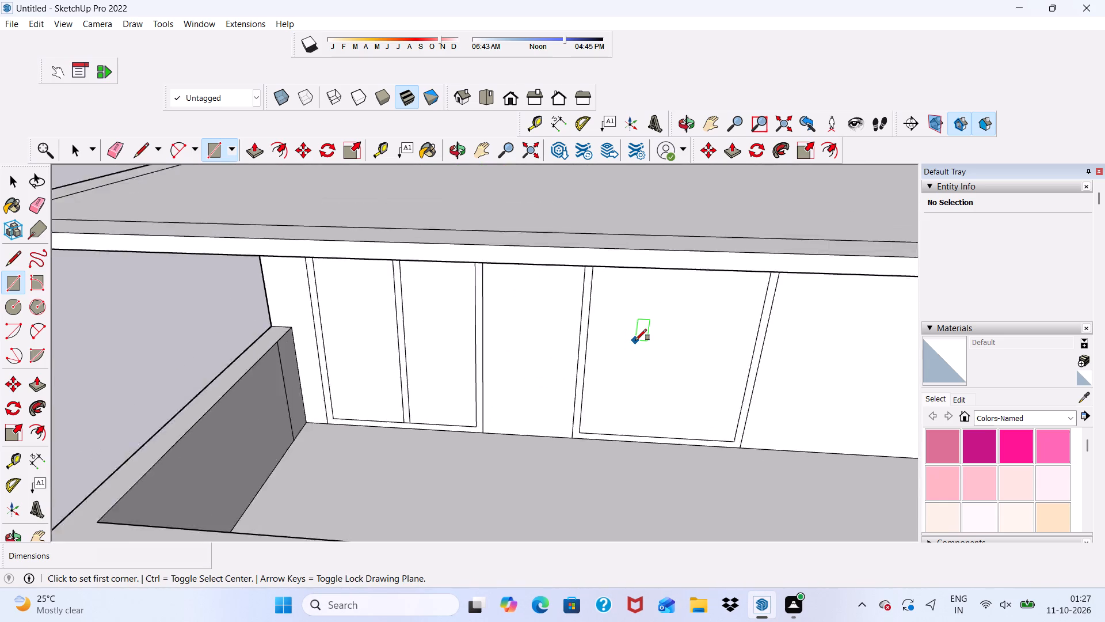
middle_drag(637, 340, 643, 281)
scroll(658, 269, up, 5)
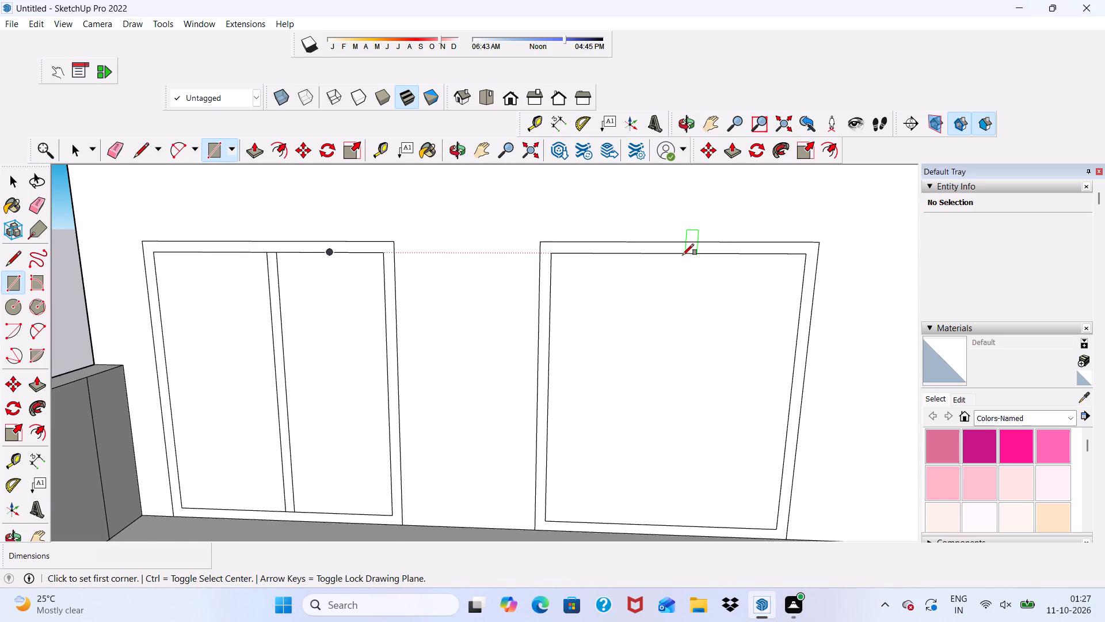
click(677, 255)
scroll(678, 306, down, 6)
middle_drag(723, 434, 672, 476)
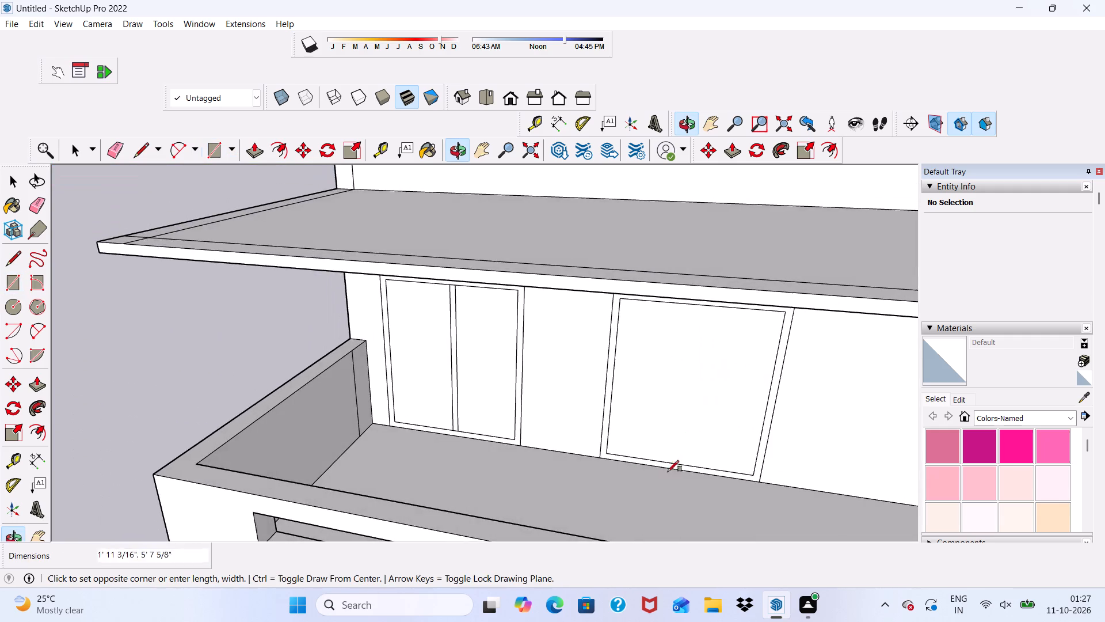
scroll(666, 469, up, 6)
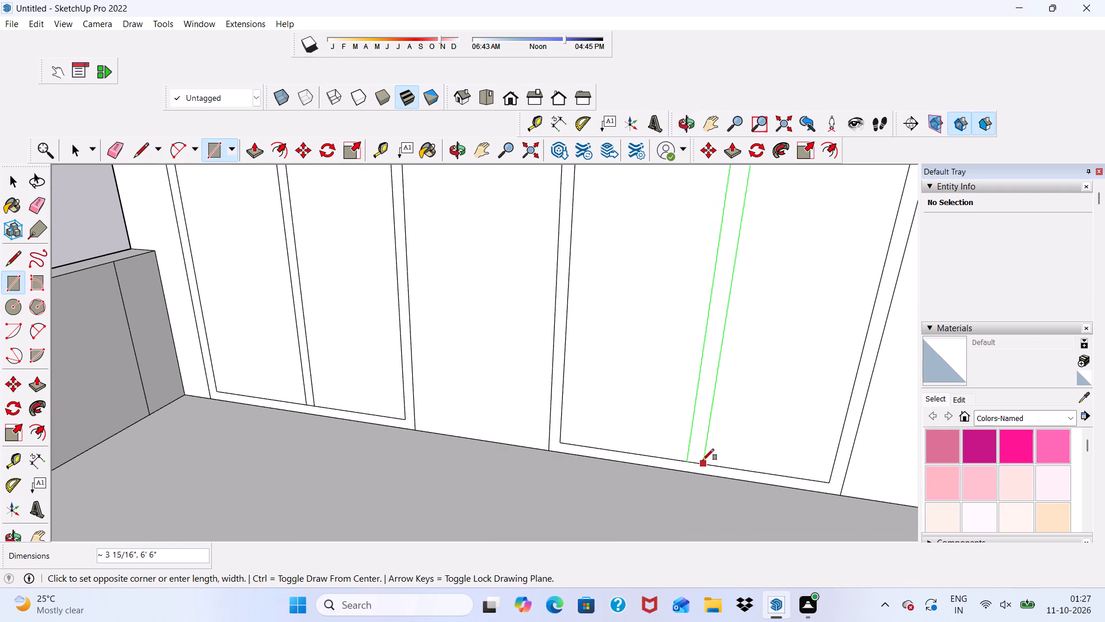
click(702, 460)
Erase the short line segments separating the mullions from the top frame rails on both doors.
scroll(666, 459, down, 4)
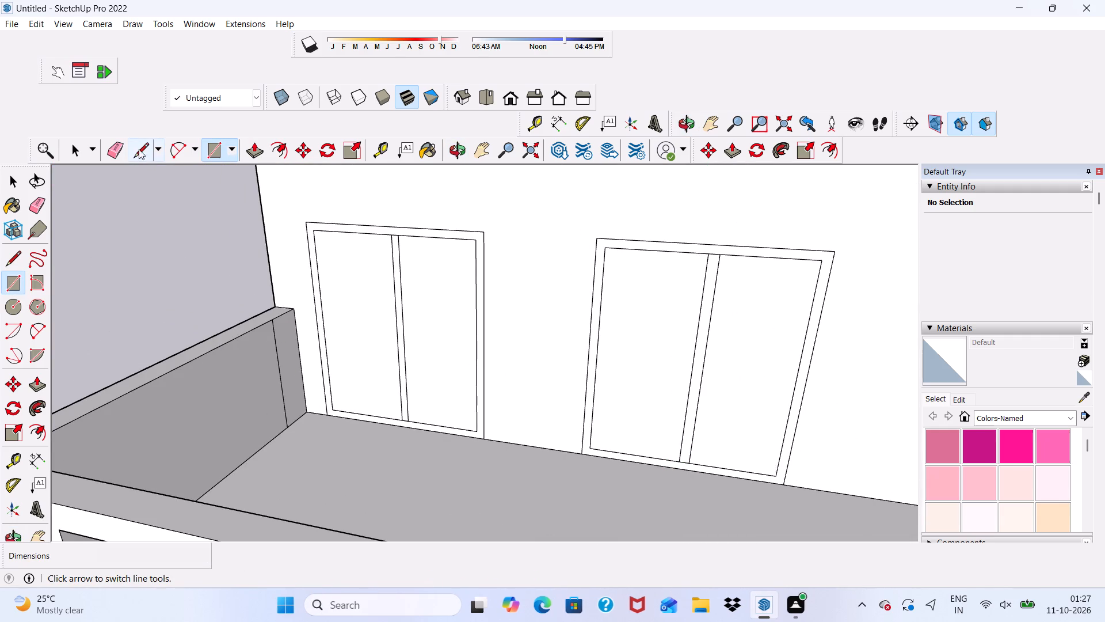
click(116, 146)
scroll(242, 241, down, 1)
scroll(388, 306, up, 5)
scroll(359, 169, up, 4)
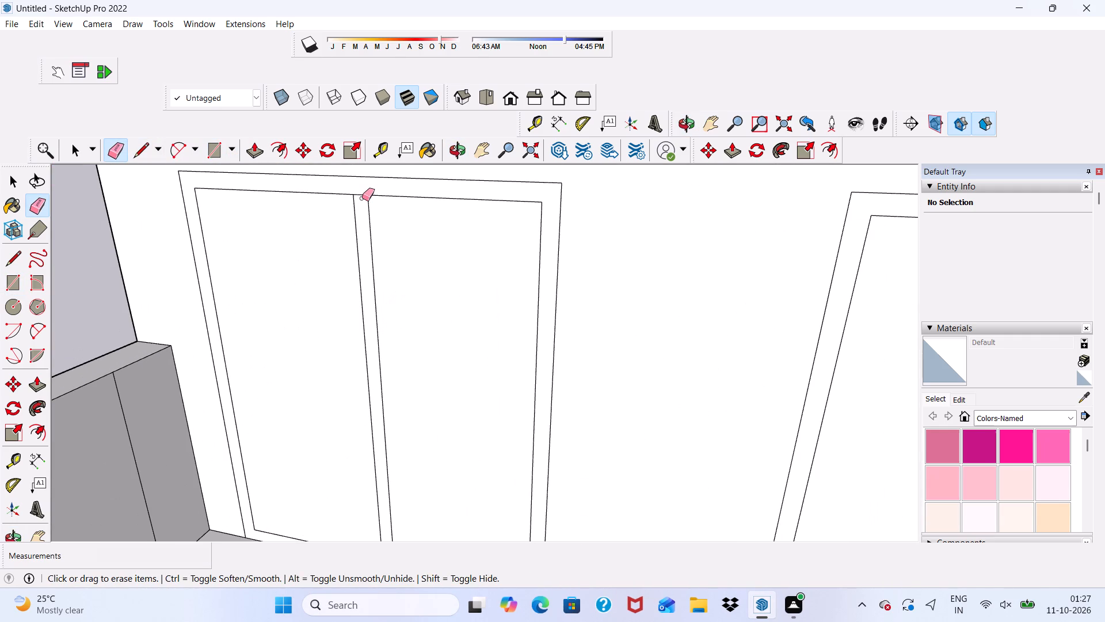
click(362, 195)
scroll(344, 206, down, 12)
scroll(610, 229, up, 3)
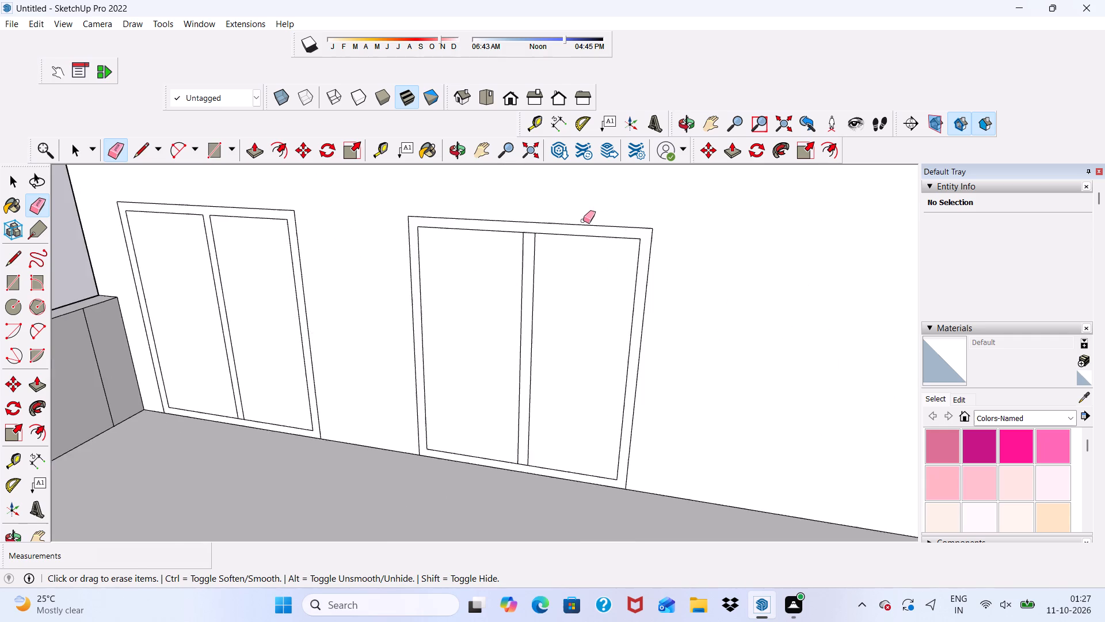
scroll(583, 221, up, 7)
drag(524, 222, 529, 217)
Erase the short line segments separating the mullions from the bottom frame rails on both doors.
scroll(527, 220, down, 10)
scroll(391, 346, up, 5)
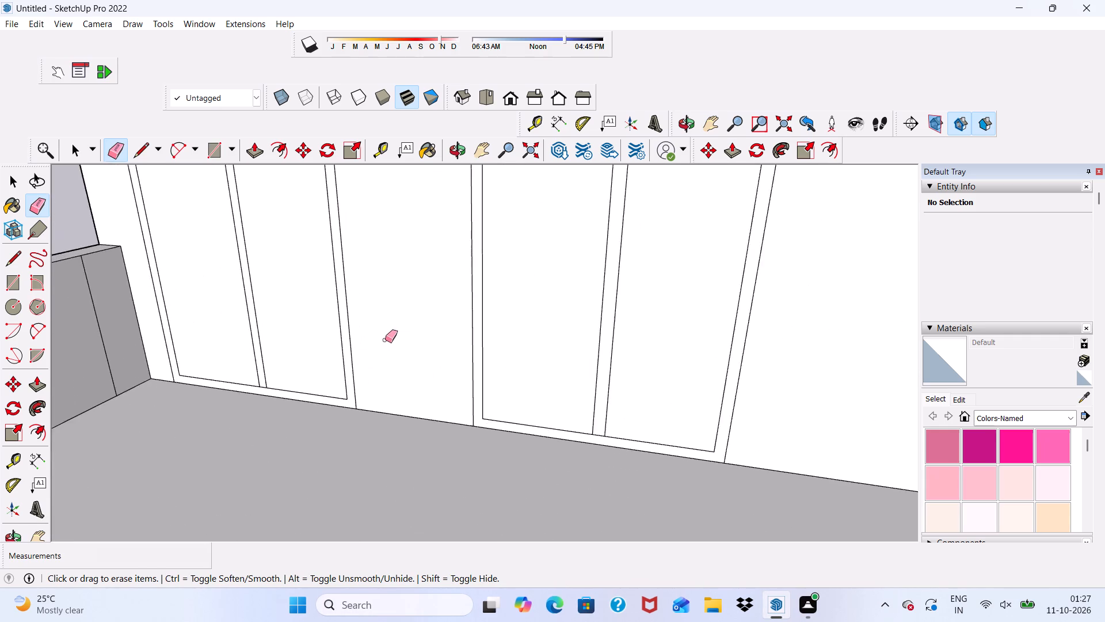
scroll(377, 343, down, 2)
scroll(263, 417, up, 13)
drag(306, 352, 307, 358)
scroll(295, 357, down, 10)
scroll(195, 354, up, 7)
scroll(192, 347, down, 9)
scroll(651, 402, up, 5)
drag(641, 412, 646, 423)
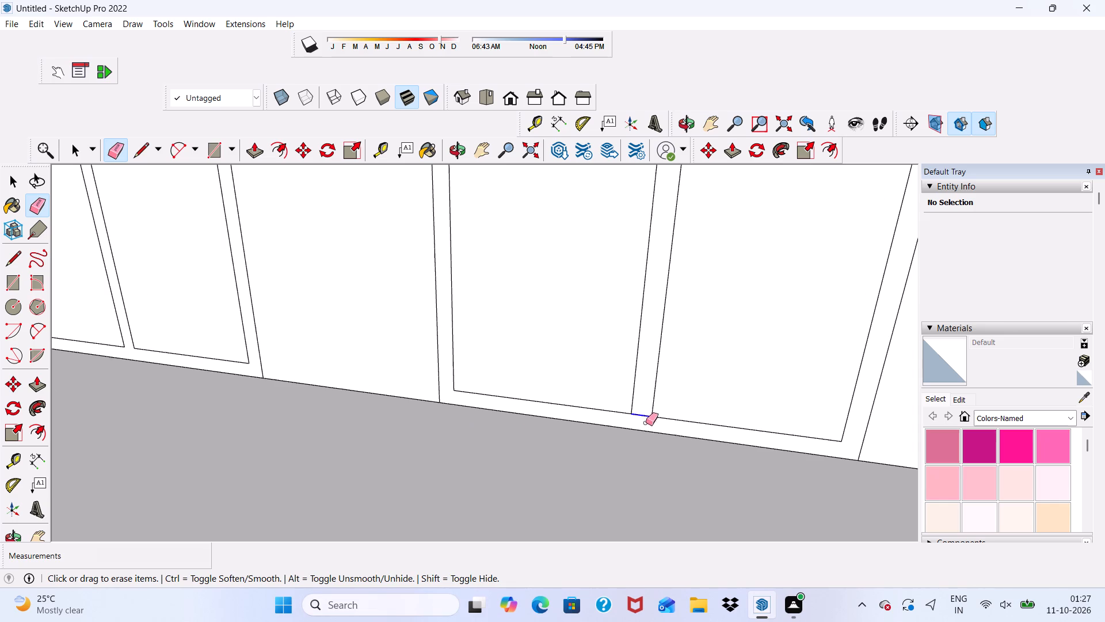
drag(646, 423, 646, 423)
key(space)
Push/Pull the frame and mullion face of the door farther from the tower outward by 3".
scroll(565, 390, down, 5)
scroll(520, 373, down, 2)
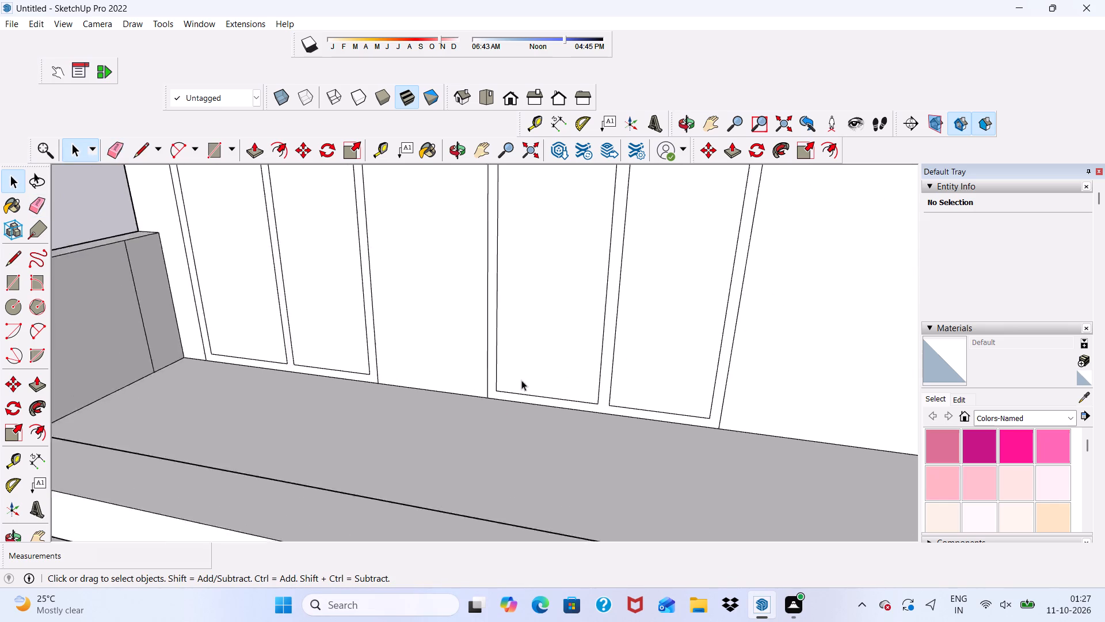
scroll(521, 380, down, 3)
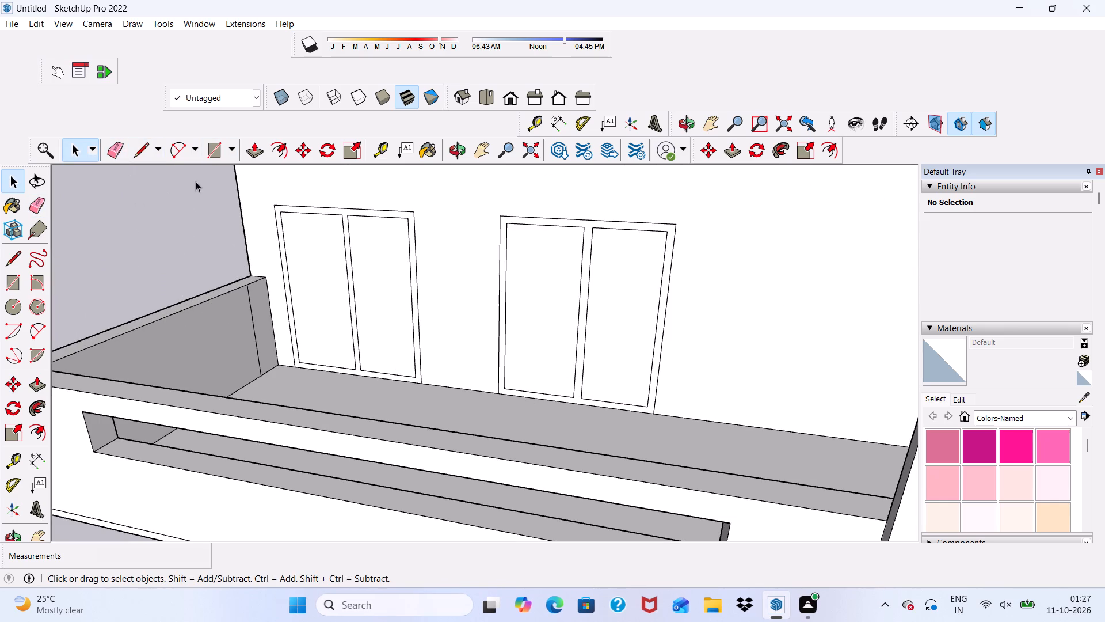
click(256, 147)
scroll(310, 290, up, 3)
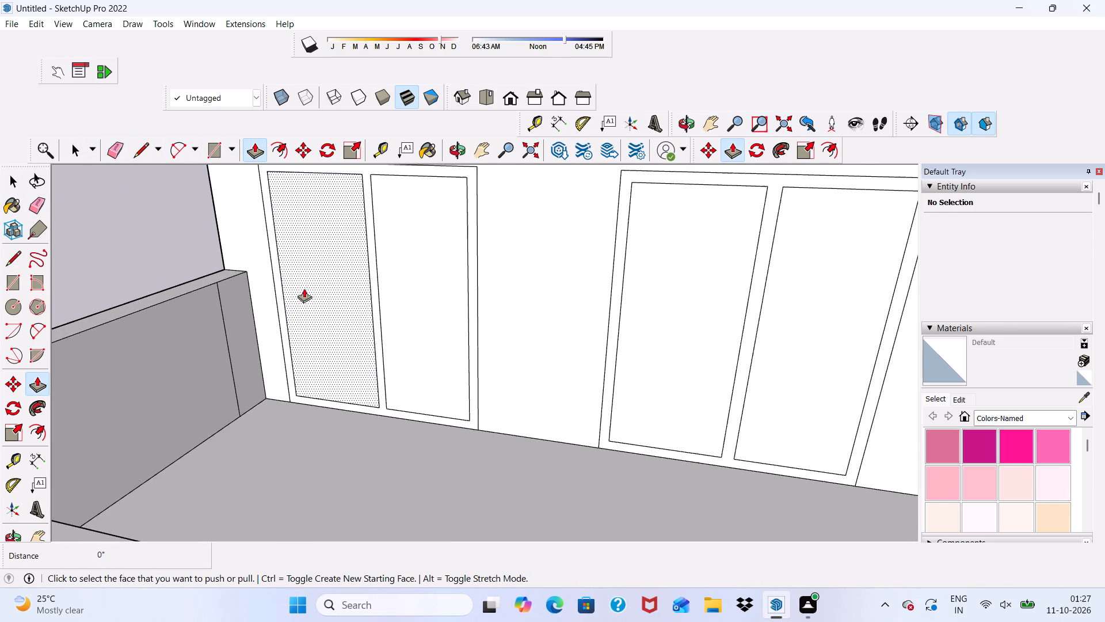
scroll(304, 289, up, 3)
click(276, 309)
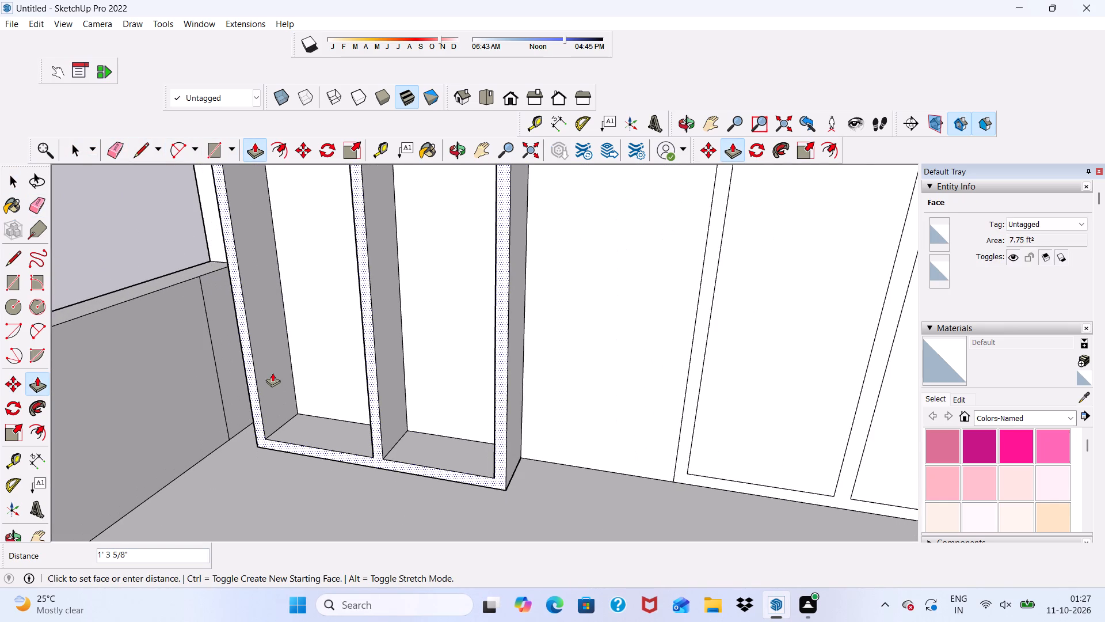
text(3")
key(Return)
Push/Pull the frame and mullion face of the door nearer the tower outward 3", matching the first door's depth.
scroll(692, 462, up, 2)
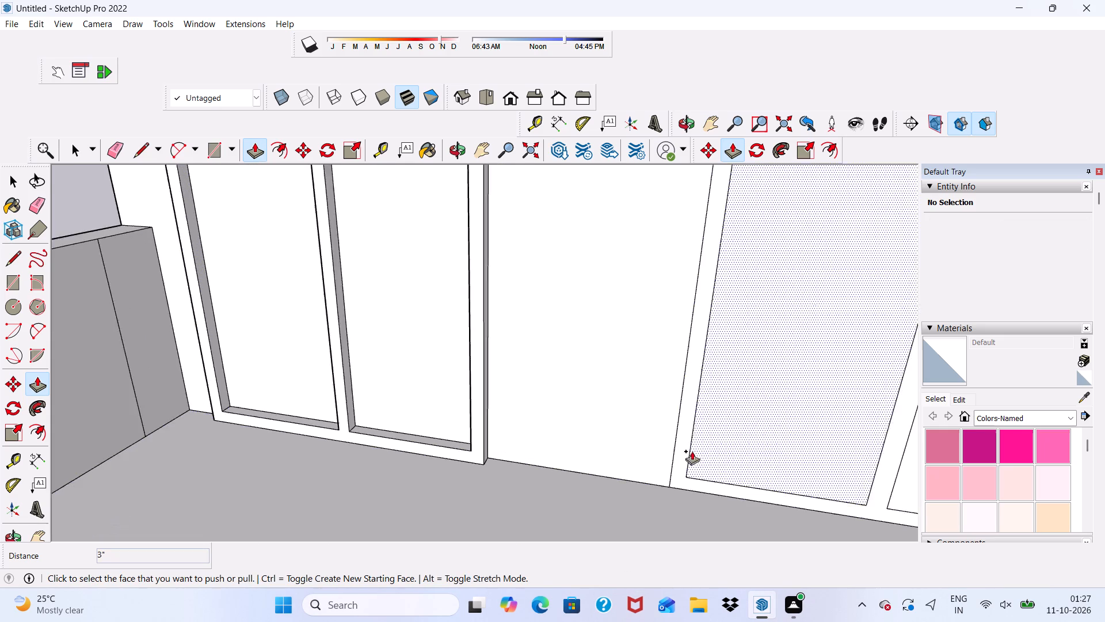
scroll(692, 451, up, 2)
click(689, 442)
click(429, 393)
Examine the slotted balcony's new doors and the whole building from the front, above and both sides of the tower.
scroll(432, 412, down, 3)
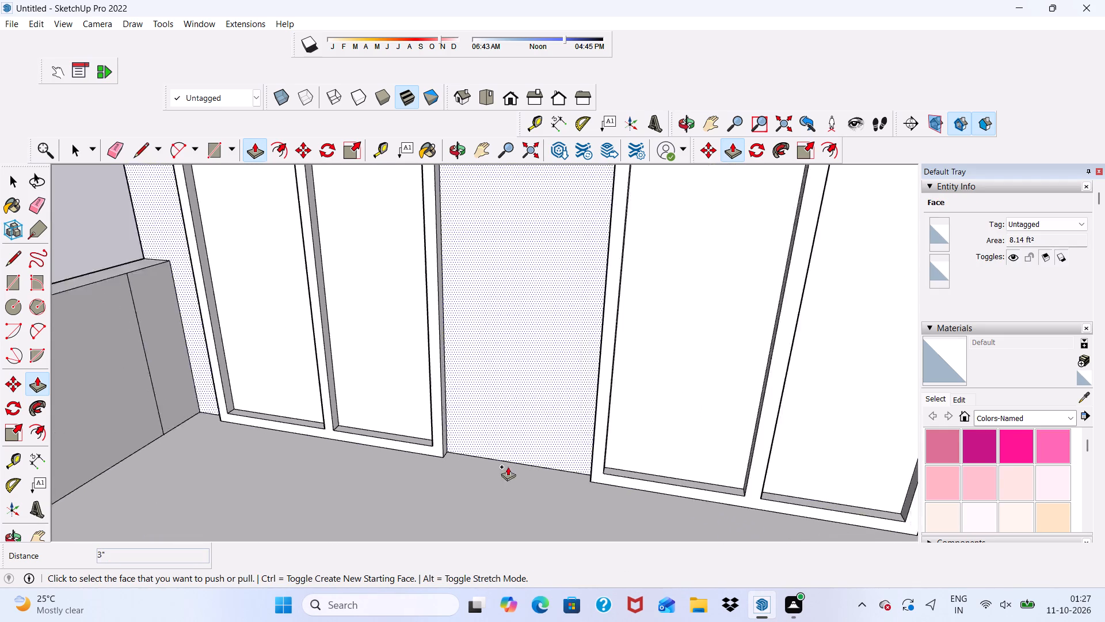
scroll(508, 466, down, 9)
middle_drag(563, 428, 591, 353)
scroll(599, 355, up, 1)
scroll(553, 399, down, 15)
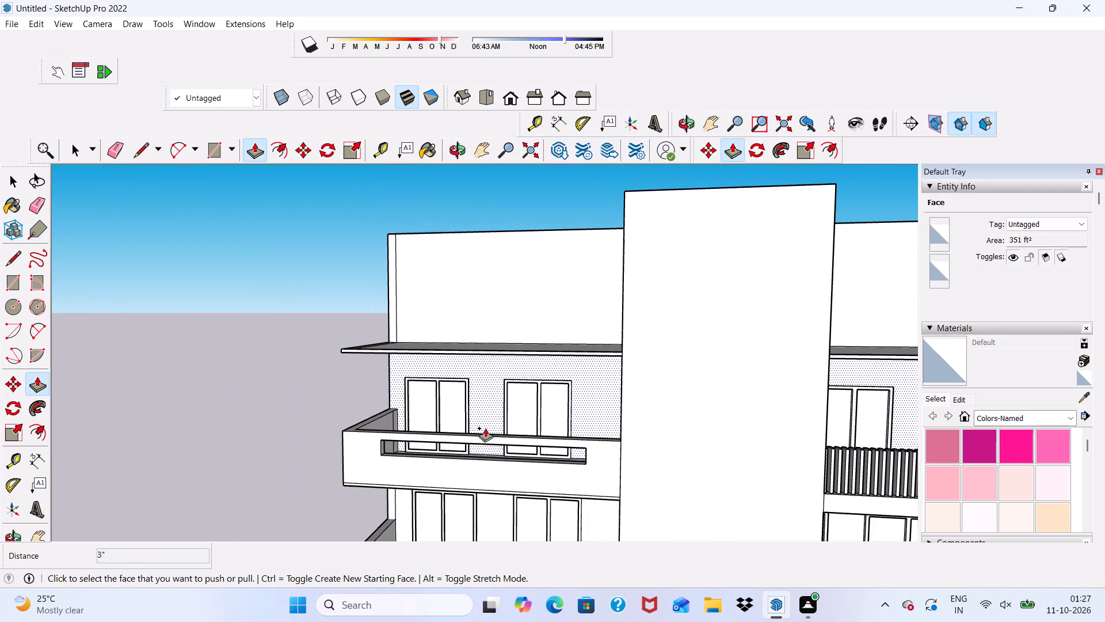
key(space)
scroll(491, 434, down, 6)
middle_drag(483, 407, 583, 410)
scroll(544, 334, down, 1)
scroll(483, 385, up, 1)
scroll(474, 358, down, 5)
middle_drag(548, 396, 363, 437)
scroll(476, 361, up, 5)
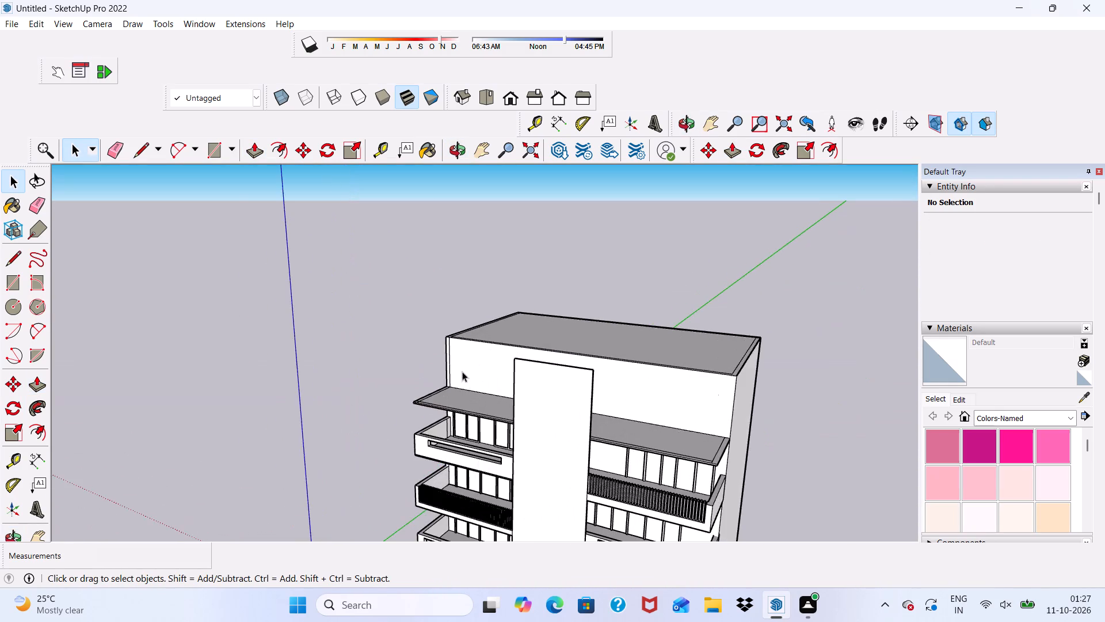
scroll(467, 383, up, 4)
scroll(471, 385, down, 5)
scroll(459, 404, up, 1)
scroll(458, 426, down, 8)
middle_drag(419, 422, 464, 492)
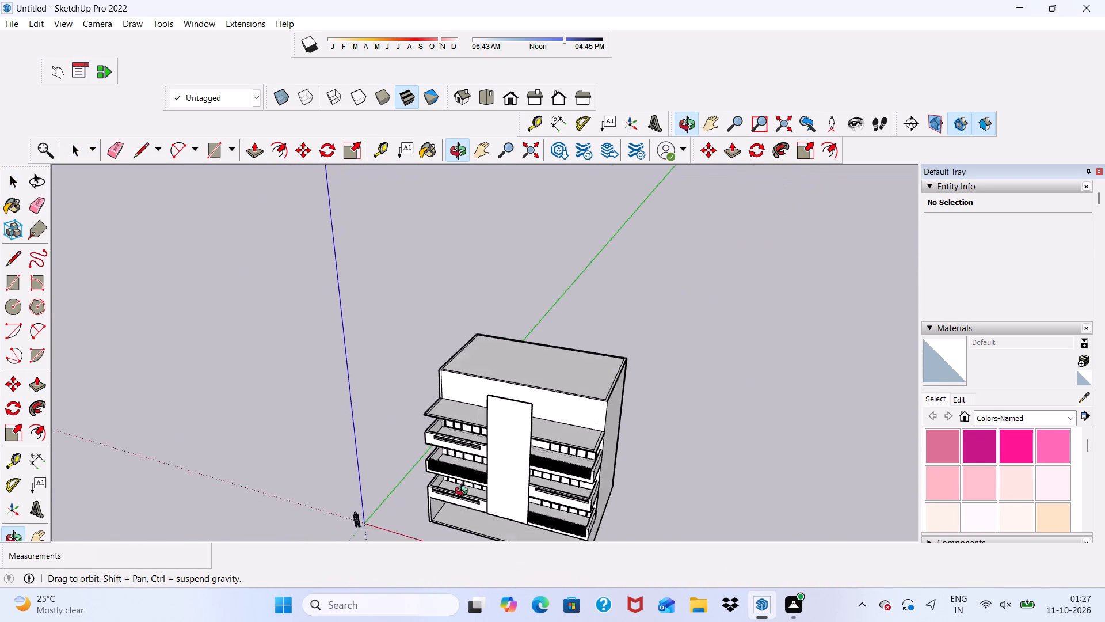
Erase the short lines dividing the border strip at both outer corners of the ledge above the upper balconies.
middle_drag(464, 492, 471, 507)
scroll(430, 389, up, 5)
scroll(435, 382, down, 1)
scroll(469, 434, up, 8)
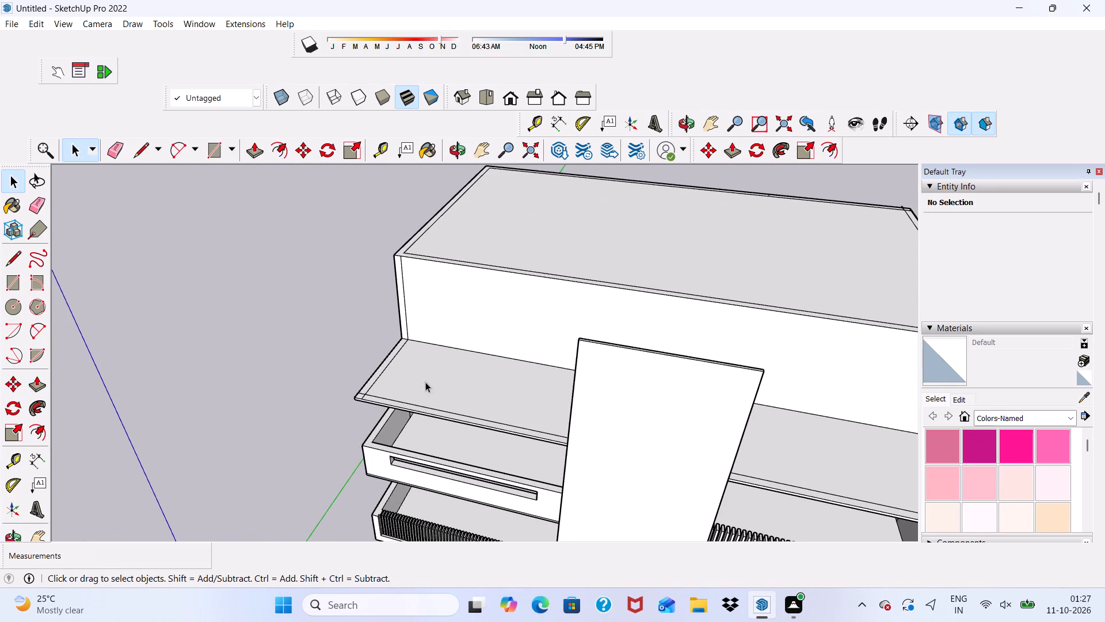
click(112, 147)
scroll(341, 411, up, 8)
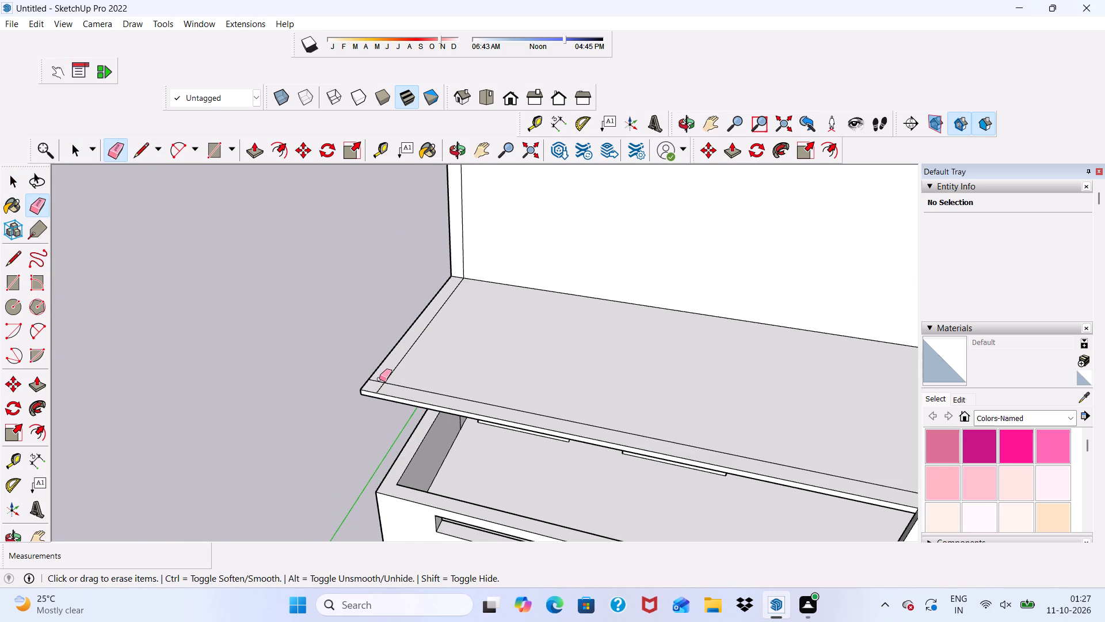
drag(379, 379, 381, 388)
scroll(368, 391, down, 6)
scroll(256, 408, down, 5)
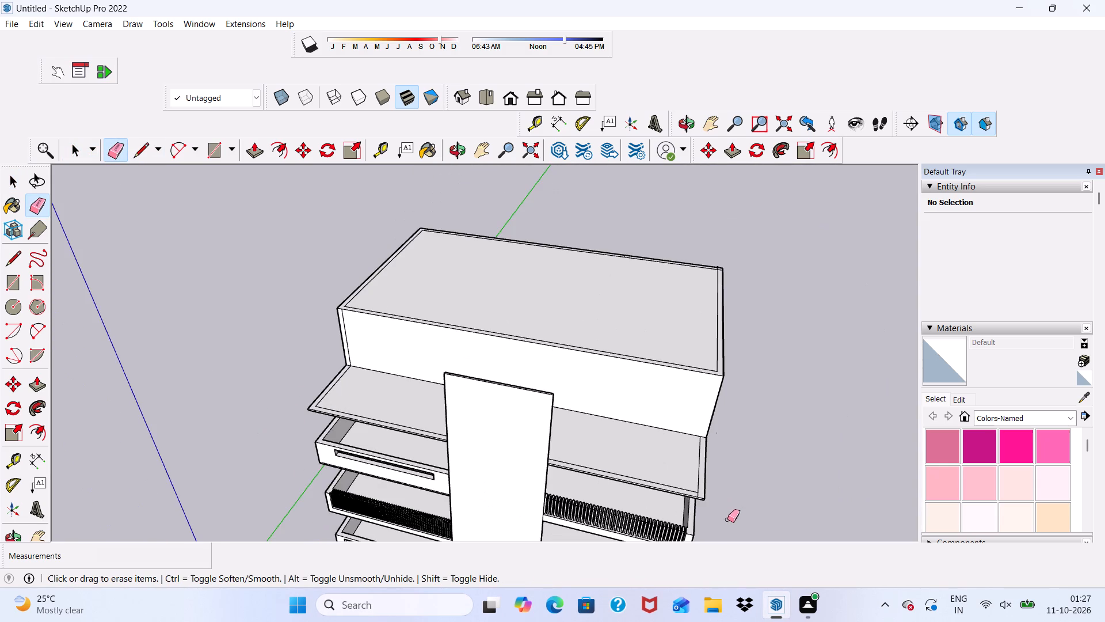
scroll(726, 515, up, 10)
drag(672, 472, 679, 468)
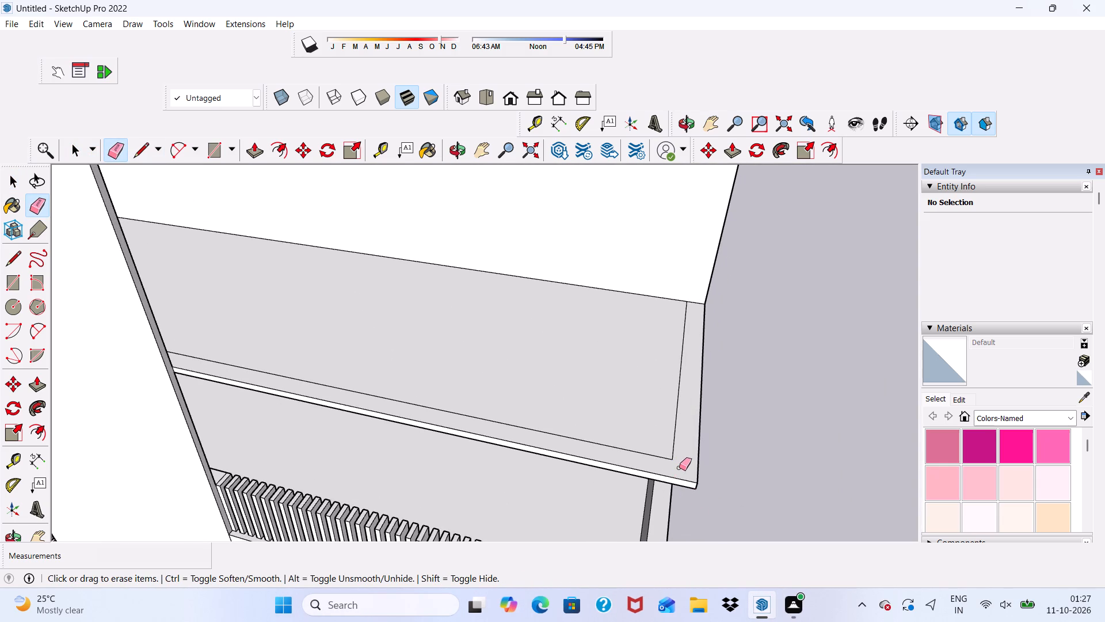
drag(679, 479, 675, 487)
key(space)
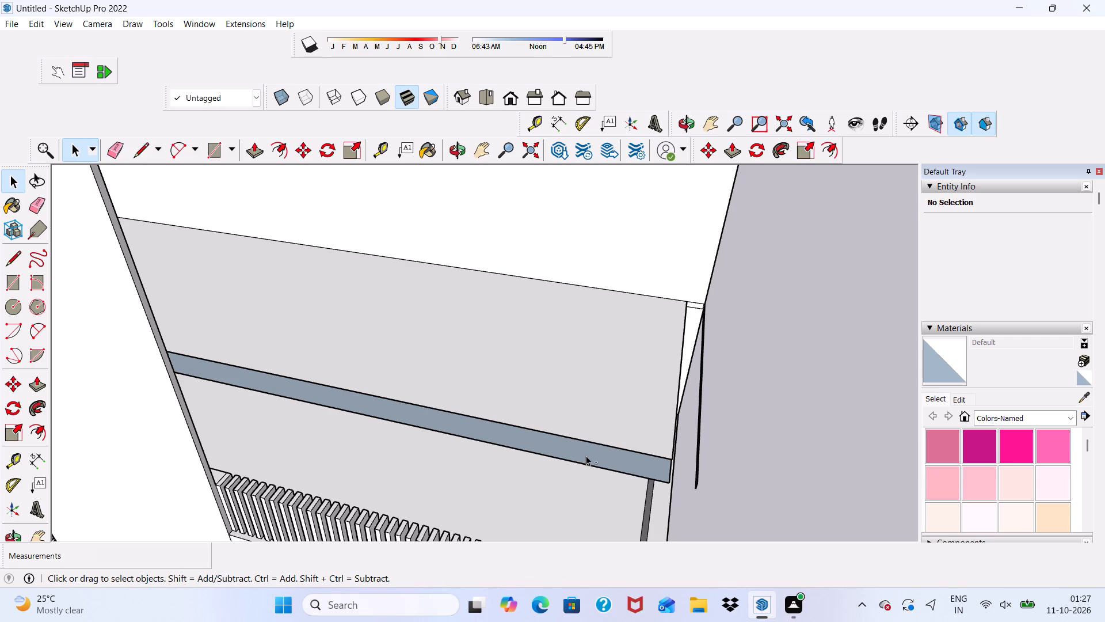
key(ctrl+z)
Push/Pull the border strip of the top ledge upward by 4' to form a parapet.
scroll(594, 443, up, 3)
click(597, 452)
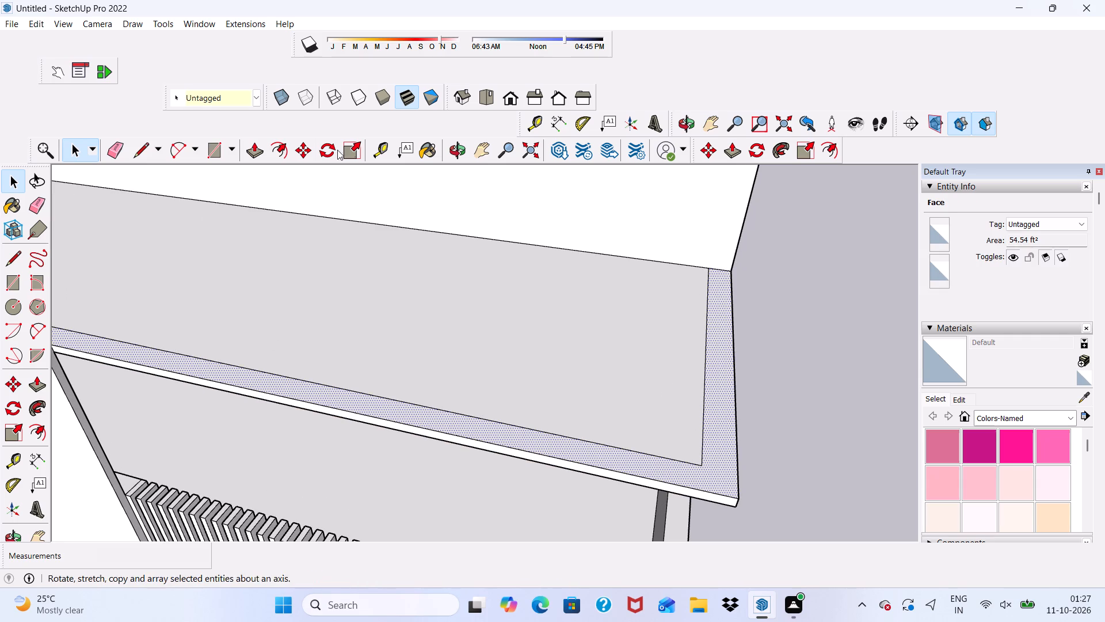
click(253, 157)
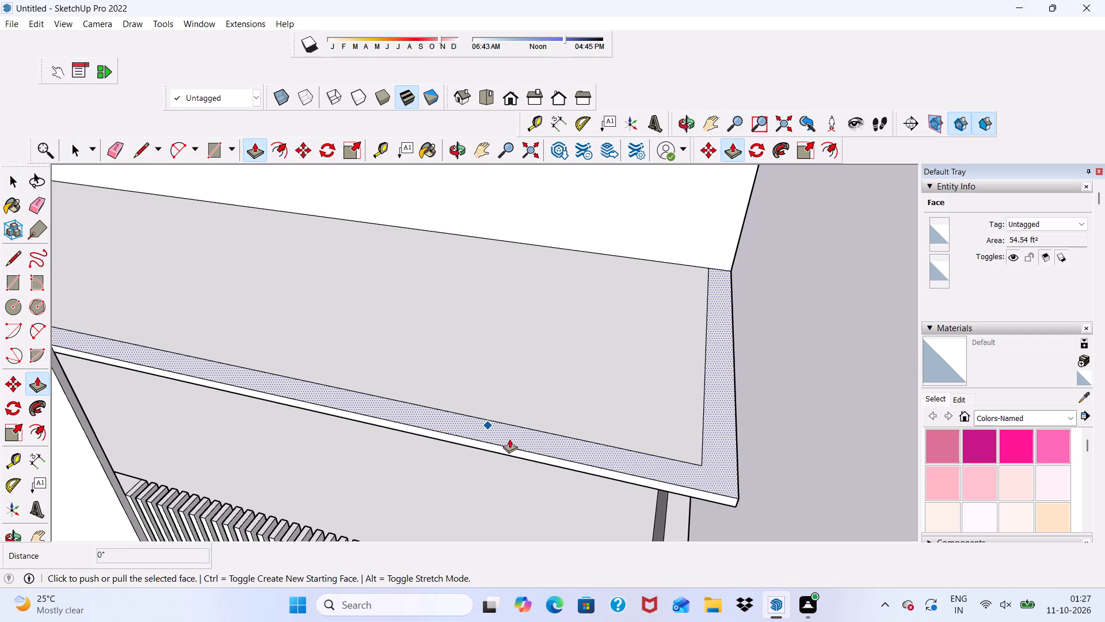
click(532, 443)
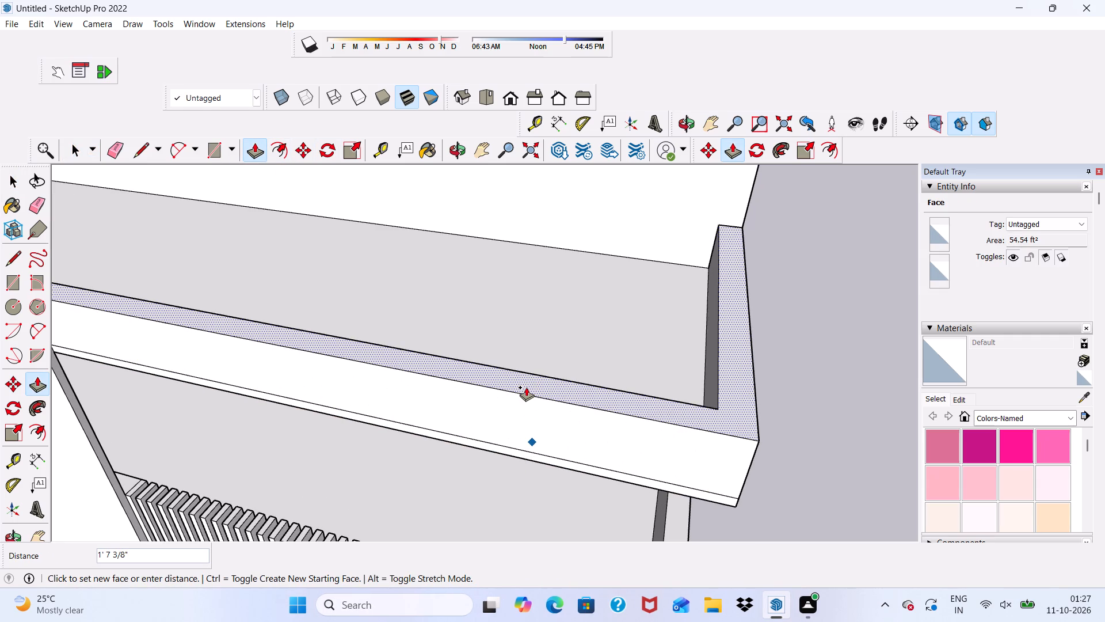
text(4')
key(Return)
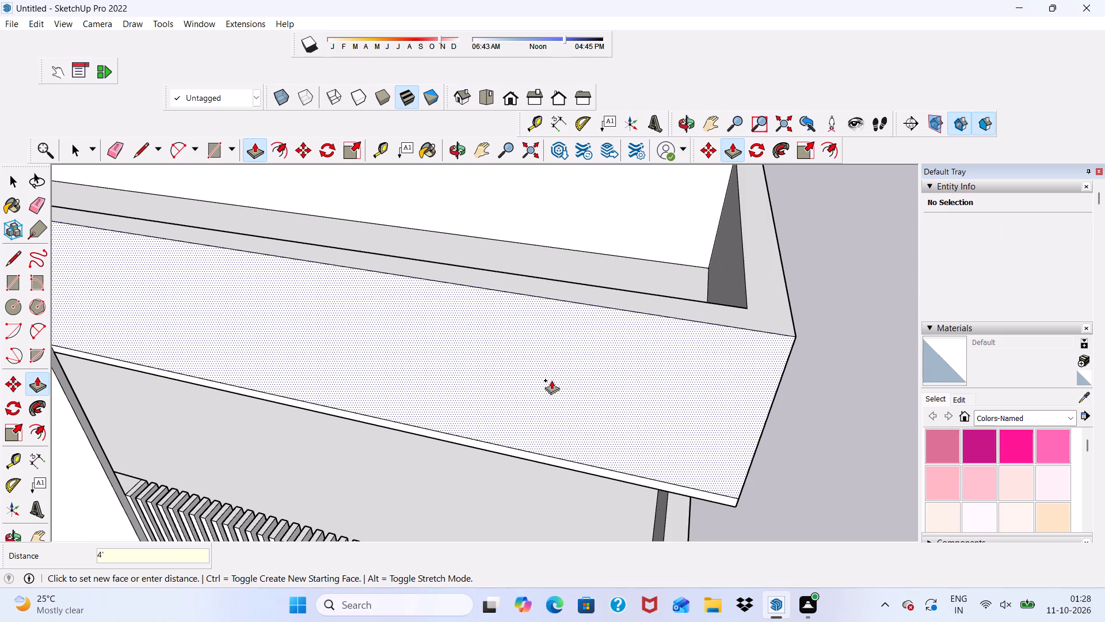
Erase the seam lines along the base of the new parapet's front and end faces above the slatted balcony.
scroll(559, 380, down, 4)
click(113, 145)
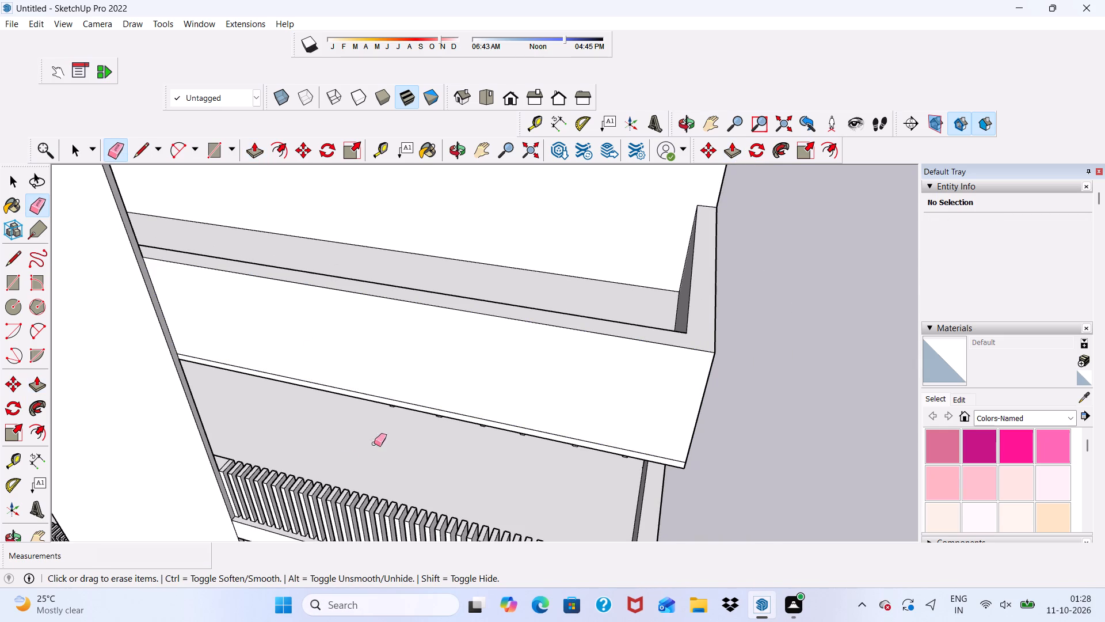
scroll(455, 371, up, 3)
click(455, 428)
scroll(456, 427, down, 5)
middle_drag(562, 437, 540, 424)
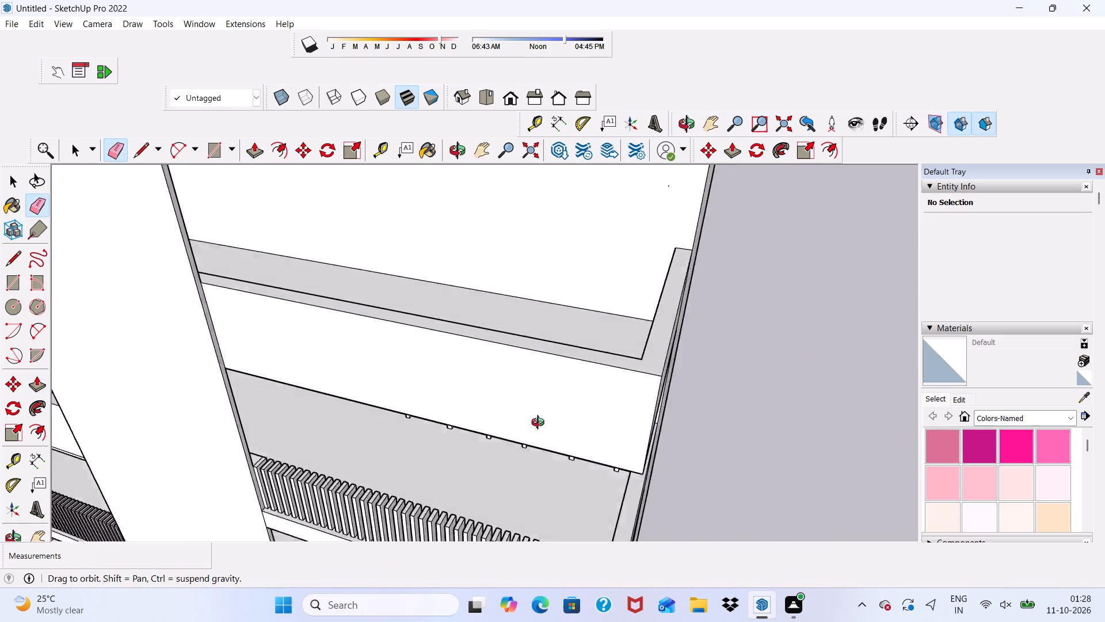
middle_drag(540, 424, 364, 375)
scroll(437, 384, up, 5)
drag(477, 308, 478, 308)
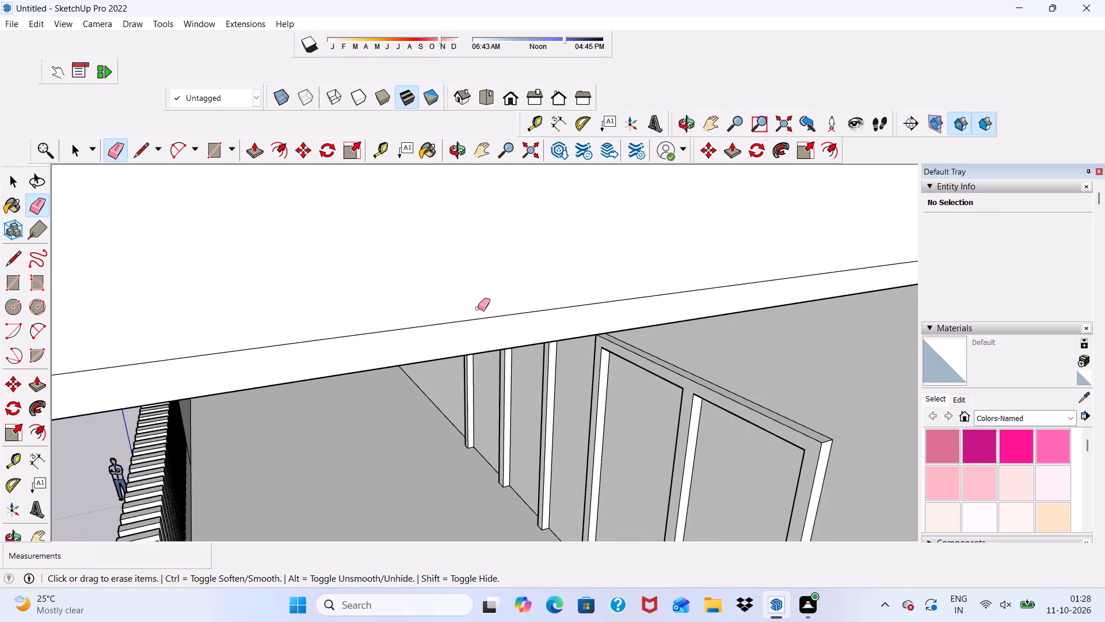
drag(478, 308, 479, 321)
Erase the matching seam lines along the base of the parapet's front and end faces above the slotted balcony.
scroll(479, 323, down, 15)
middle_drag(539, 329, 709, 287)
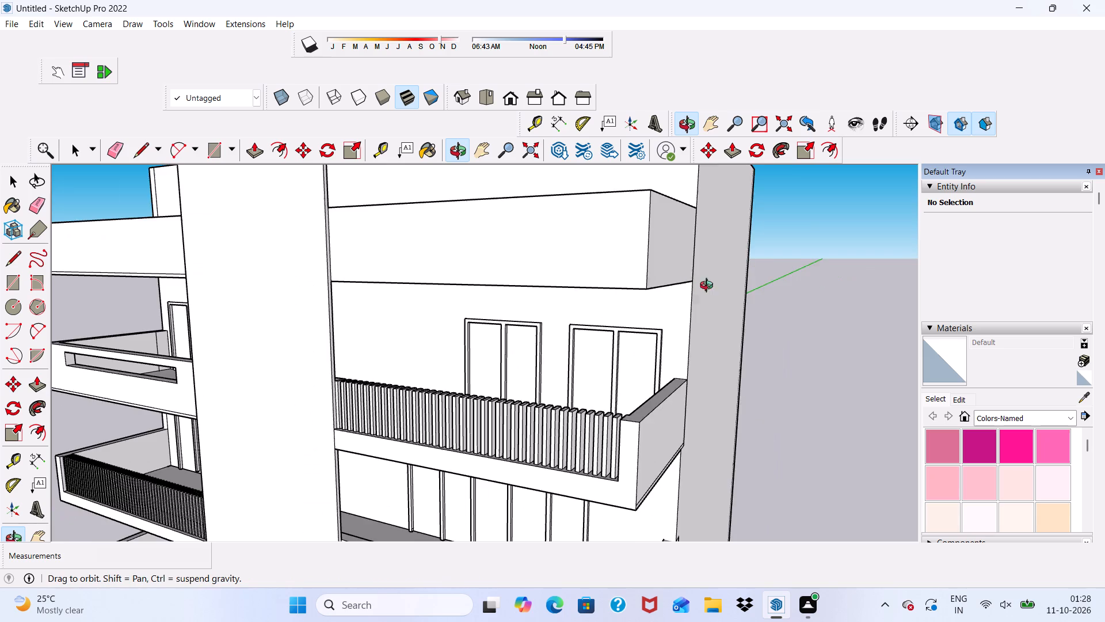
middle_drag(709, 287, 744, 293)
scroll(744, 293, down, 12)
scroll(517, 397, up, 15)
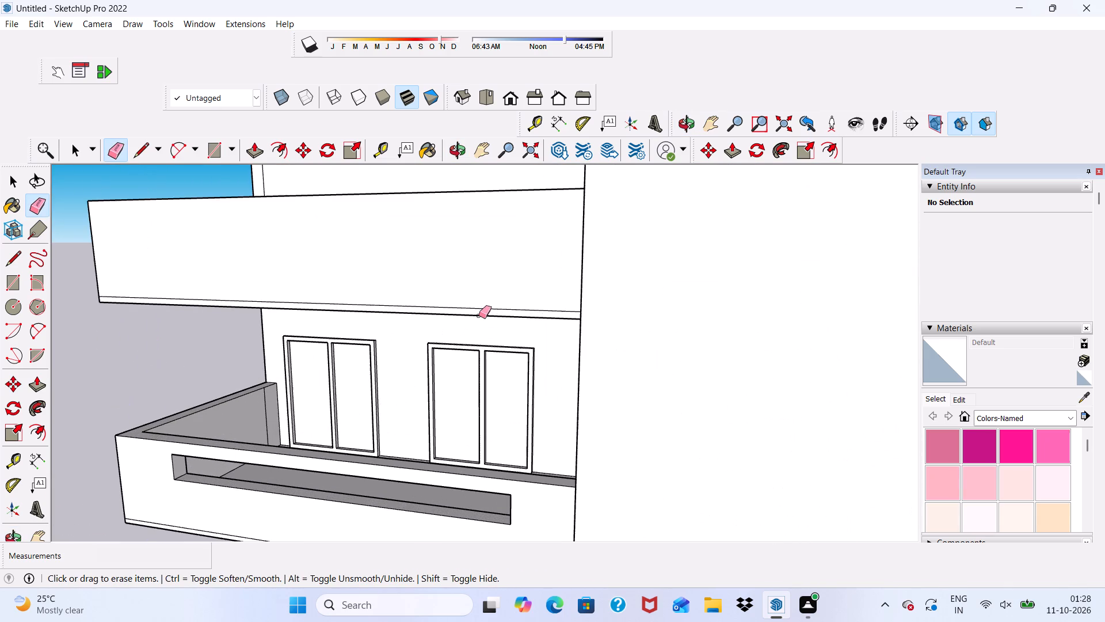
click(491, 309)
scroll(564, 351, down, 10)
scroll(660, 506, up, 1)
middle_drag(691, 434, 879, 378)
scroll(341, 373, up, 4)
scroll(489, 276, up, 5)
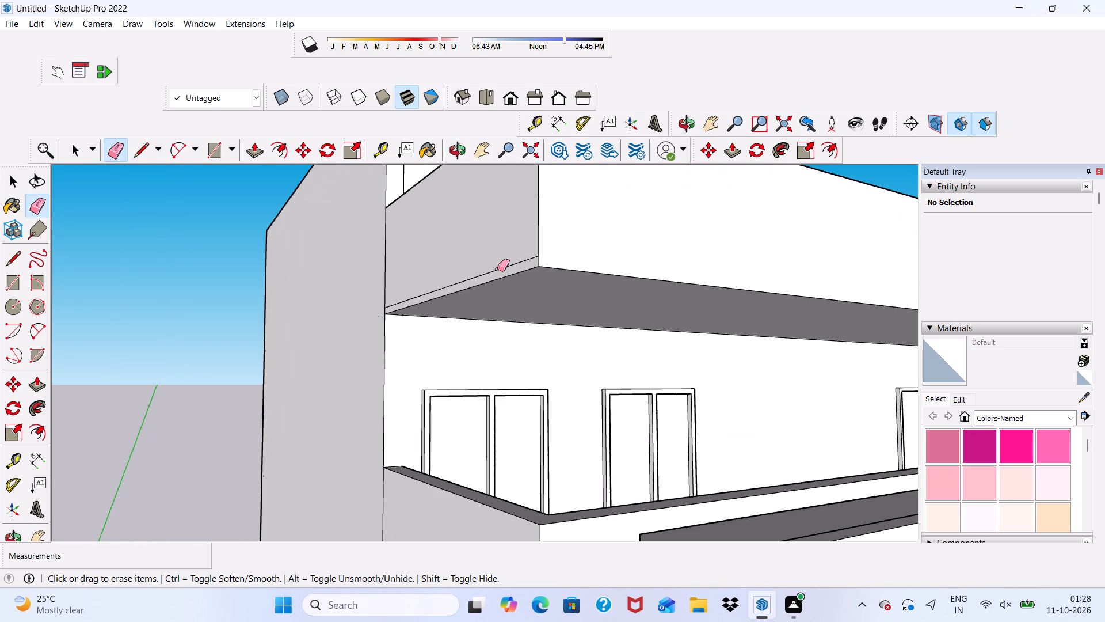
double_click(497, 269)
scroll(647, 318, down, 5)
key(space)
key(space)
Draw a vertical strip 4' 3" high and about 9 7/16" wide at the outer end of the parapet front above the slotted balcony.
scroll(595, 458, down, 4)
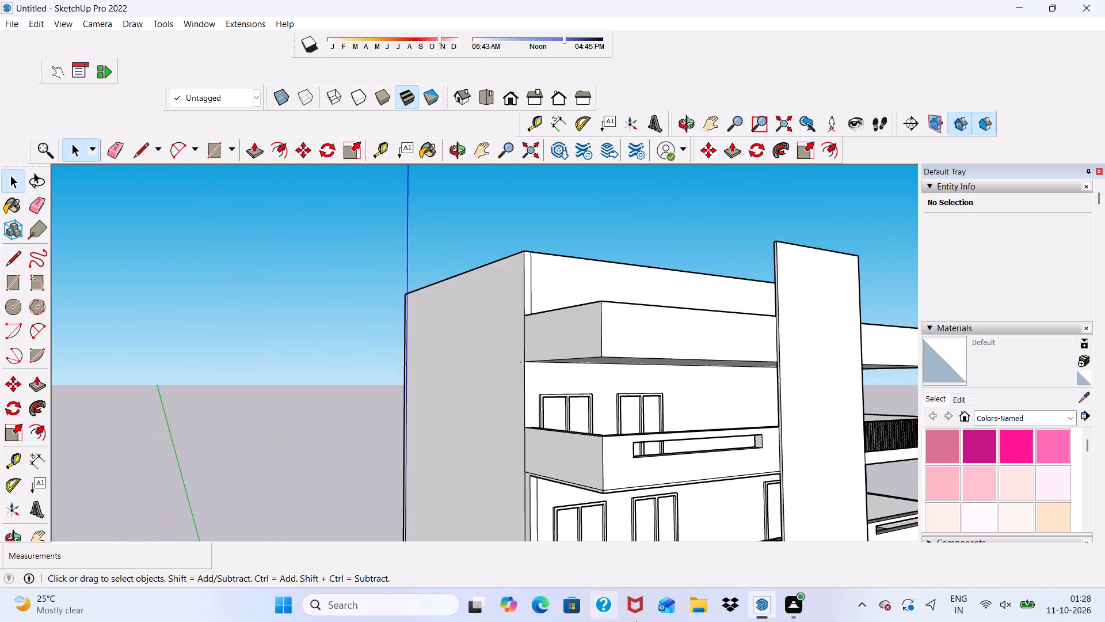
scroll(610, 621, down, 4)
scroll(326, 468, down, 1)
middle_drag(657, 340, 542, 414)
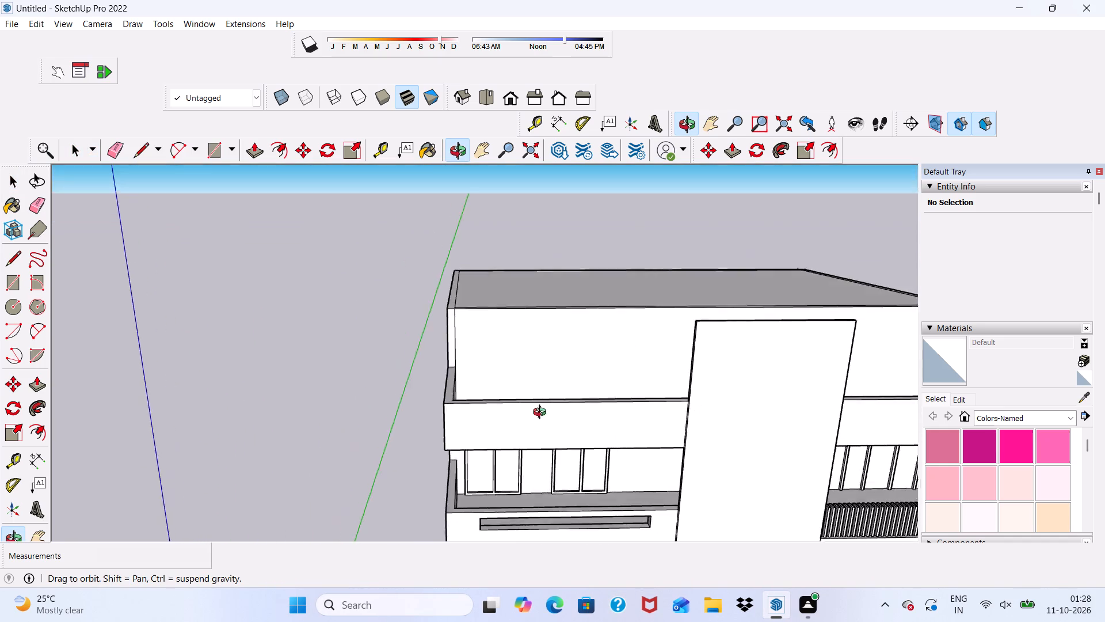
middle_drag(542, 414, 531, 382)
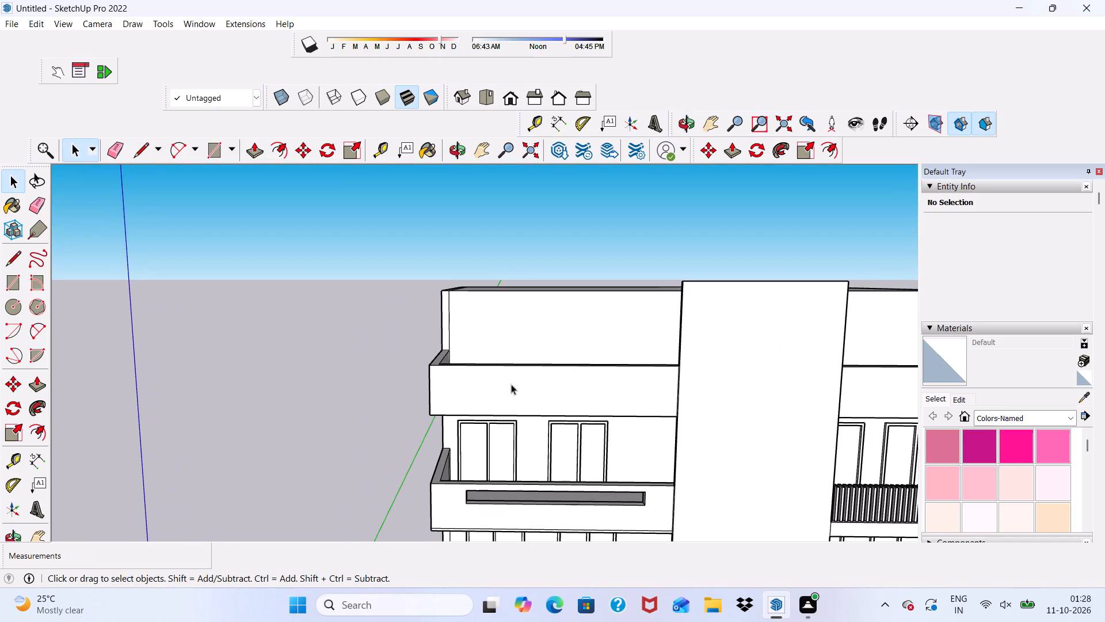
scroll(462, 374, up, 5)
click(206, 145)
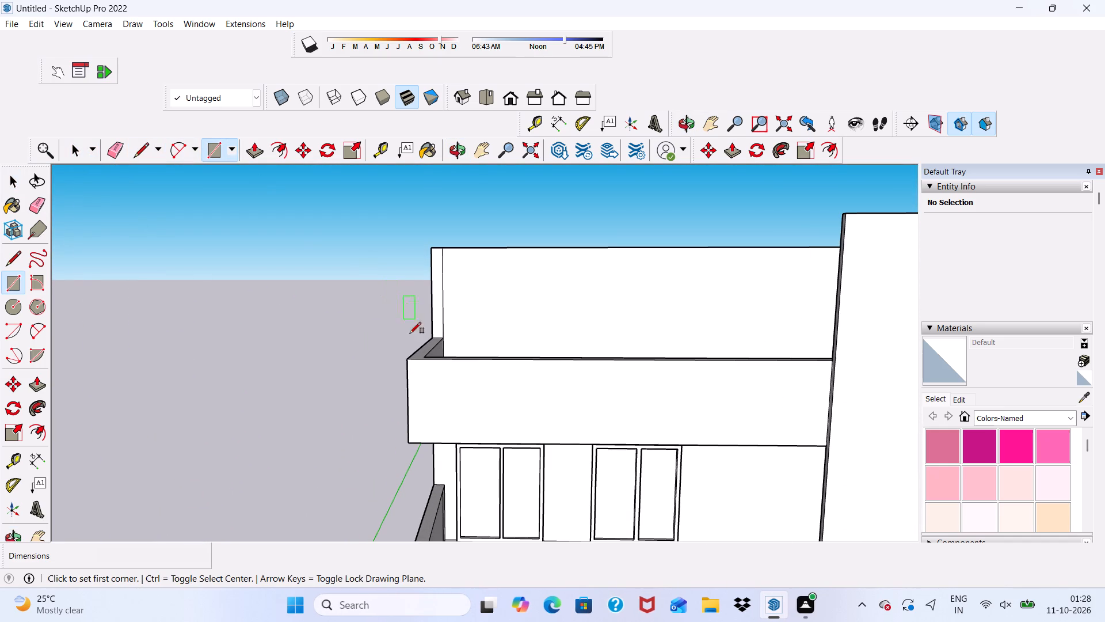
scroll(424, 367, up, 3)
click(400, 360)
scroll(437, 453, down, 2)
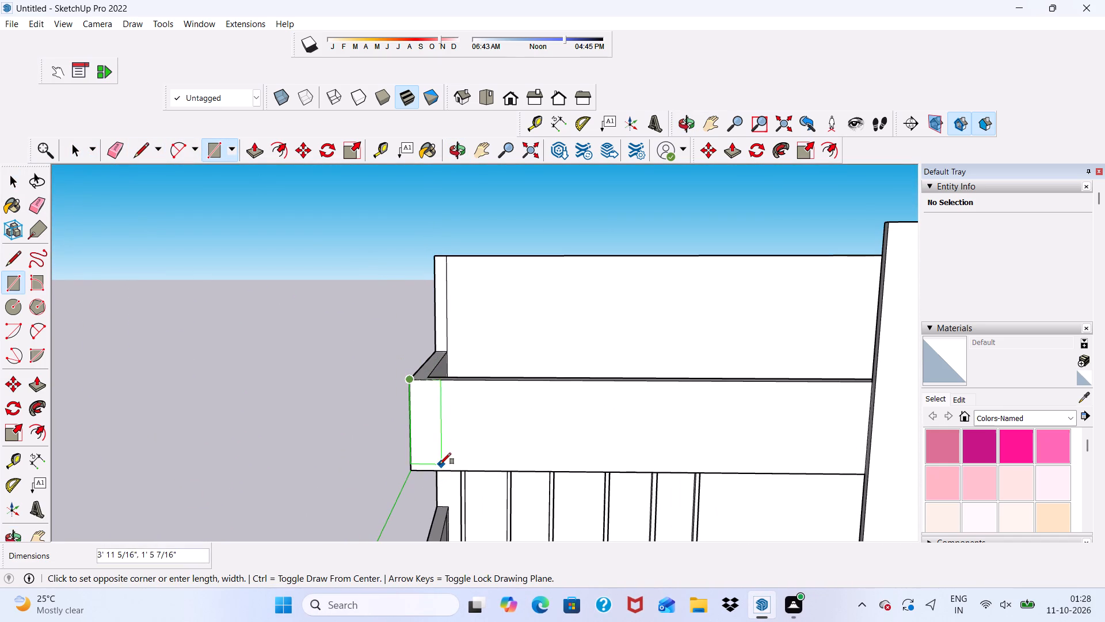
scroll(441, 469, up, 4)
click(421, 475)
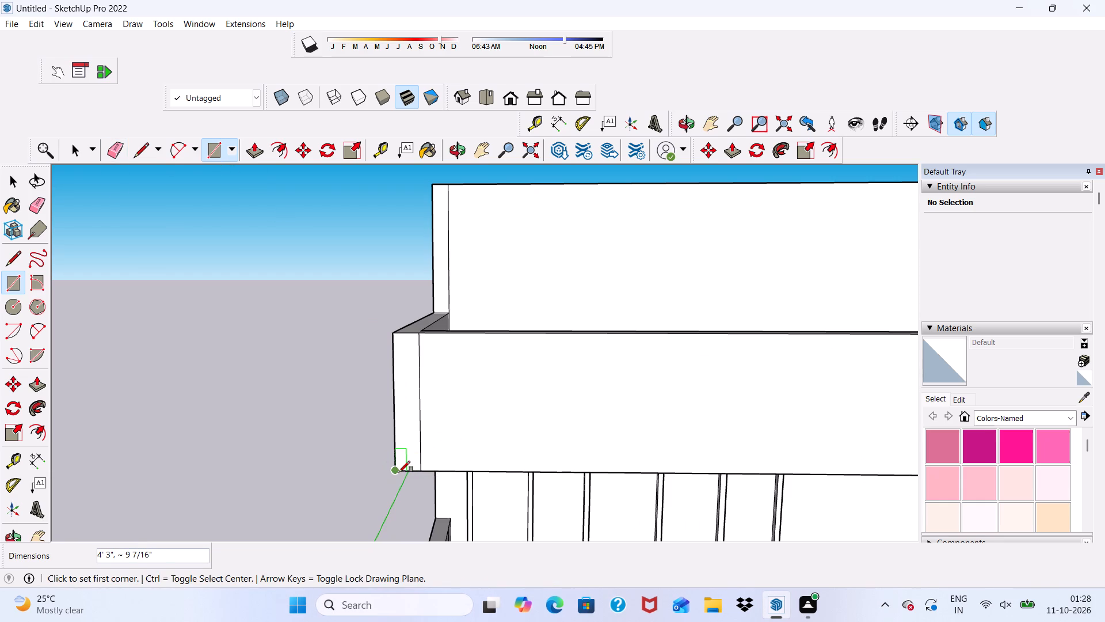
Draw a horizontal strip 20' 8 5/8" long and about 1' 2 5/8" high along the same parapet's bottom edge, reaching the tower.
click(399, 471)
scroll(517, 435, down, 5)
scroll(754, 416, down, 4)
scroll(838, 435, up, 2)
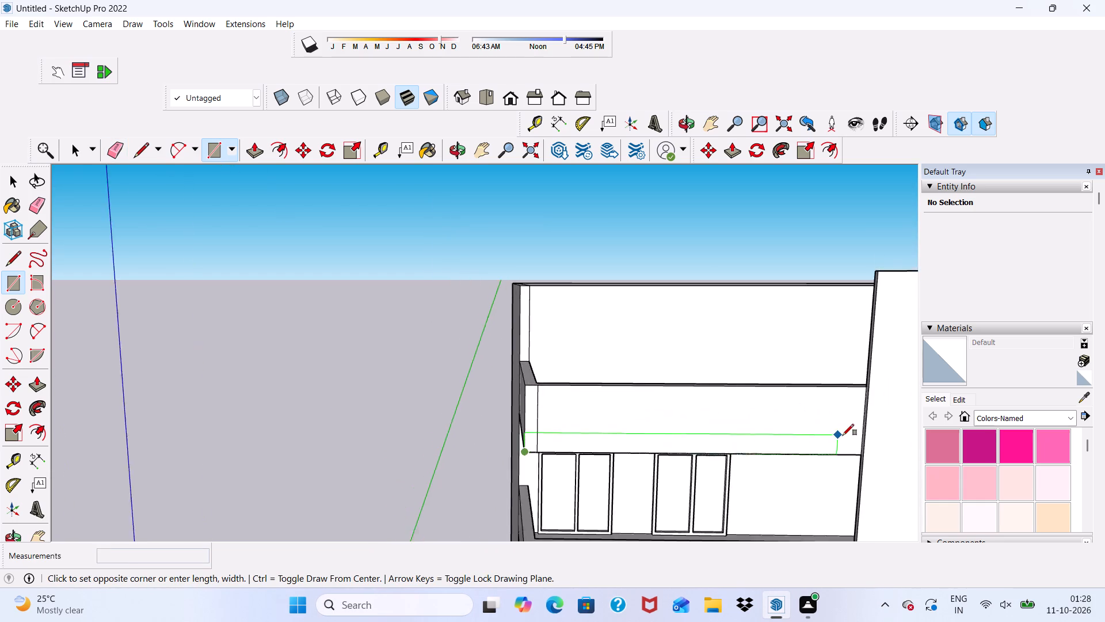
scroll(843, 435, up, 6)
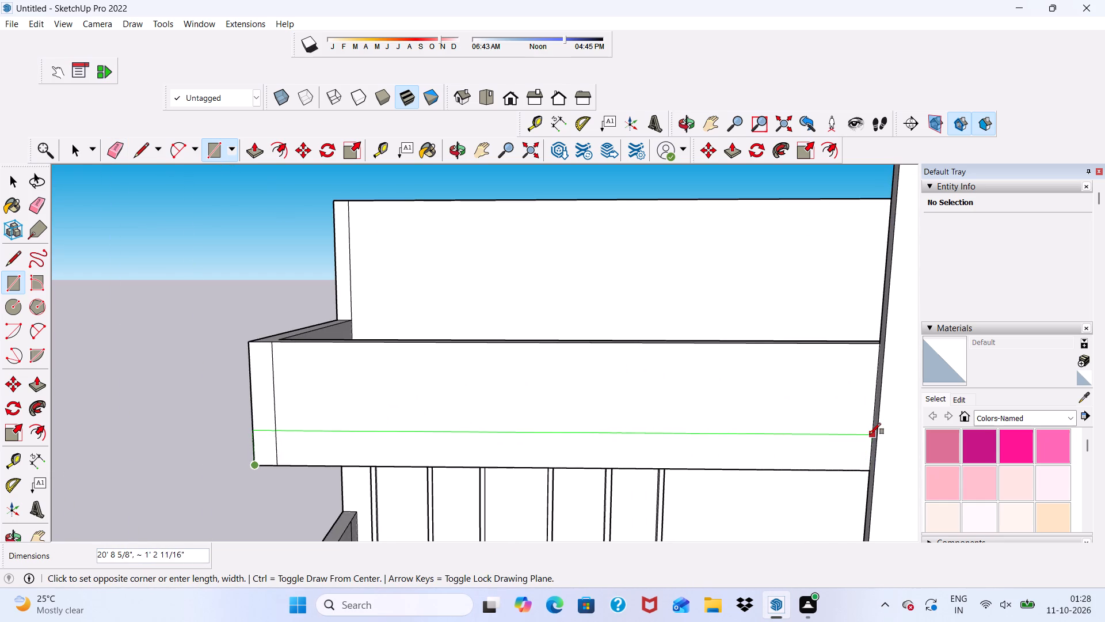
click(872, 435)
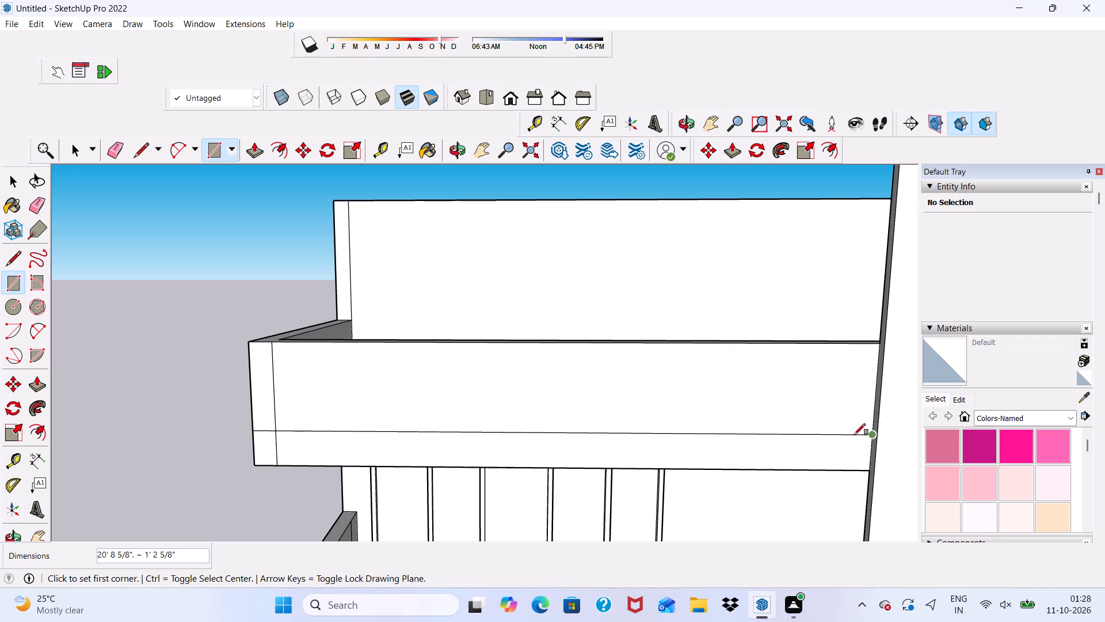
Erase the overlapping lines at the strips' lower outer corner, merging them into one L-shaped border.
click(115, 153)
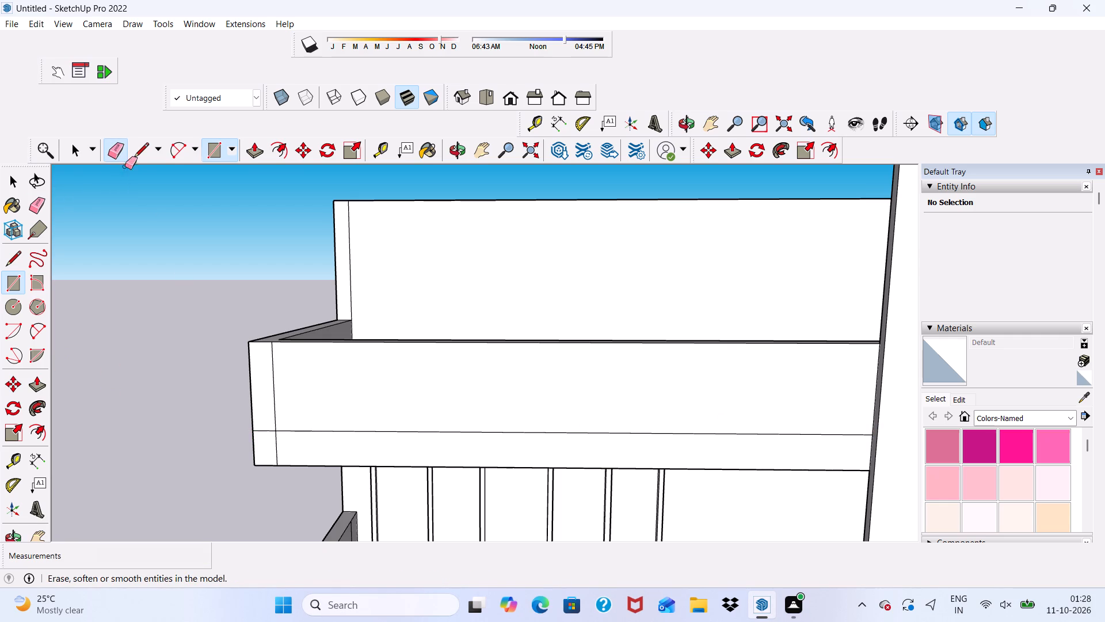
drag(266, 423, 271, 435)
drag(272, 445, 277, 447)
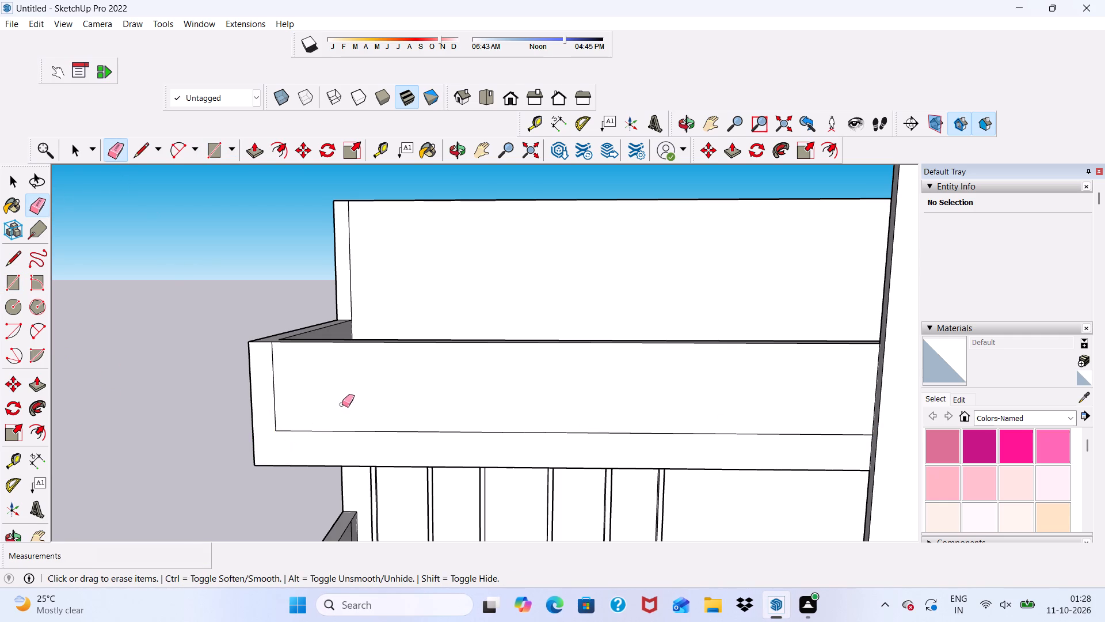
Push/Pull the L-shaped border face on the parapet front outward by 3".
key(space)
scroll(297, 548, down, 8)
scroll(348, 460, up, 5)
click(324, 393)
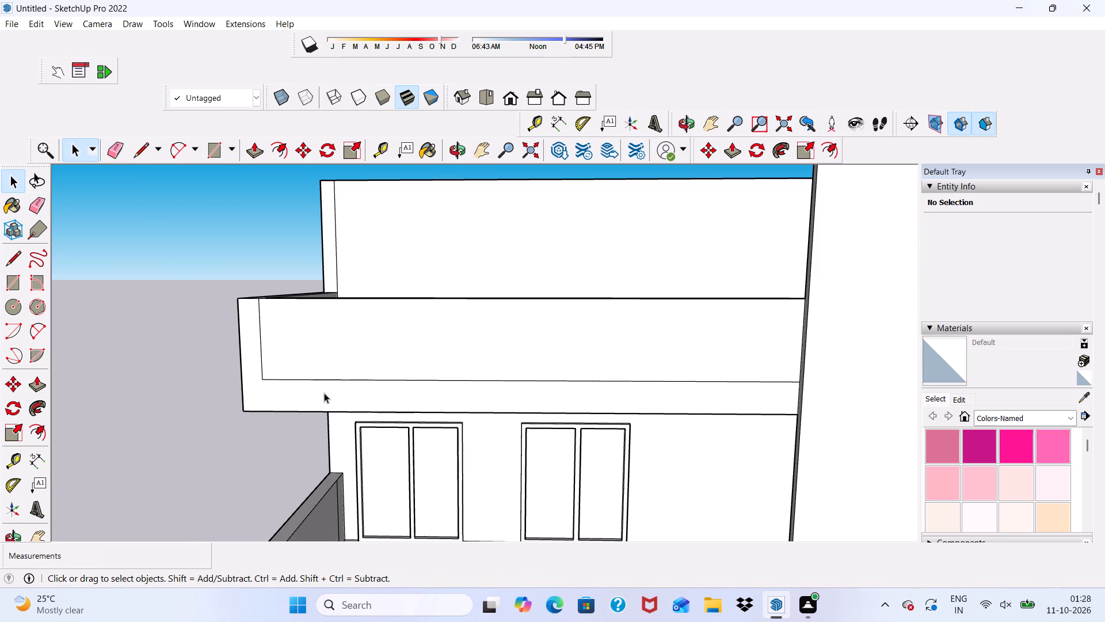
click(256, 143)
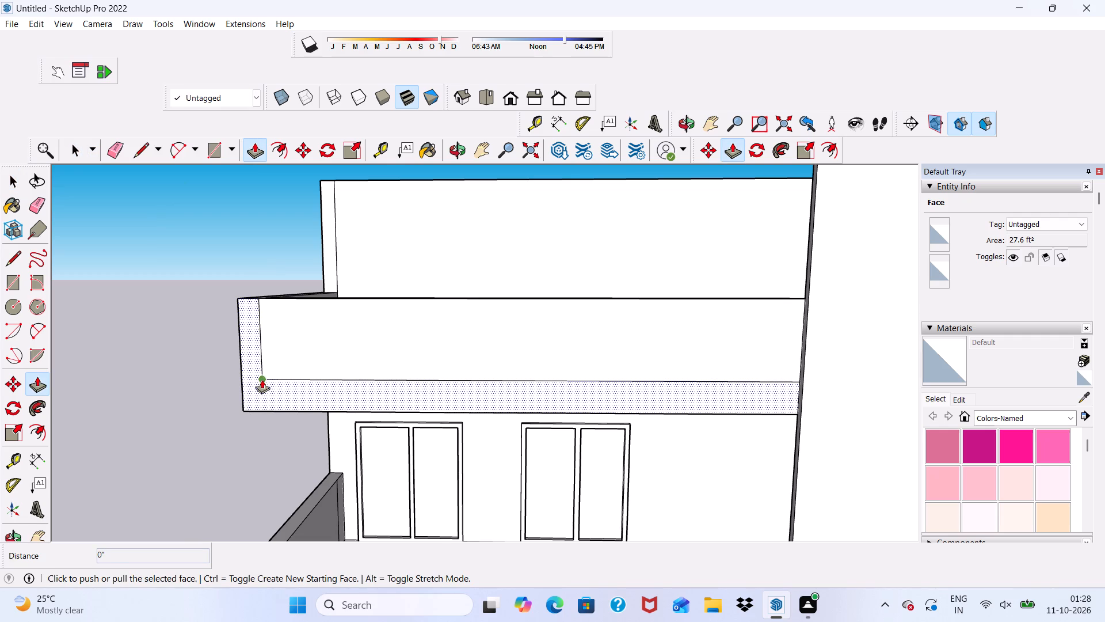
click(262, 380)
text(3")
key(Return)
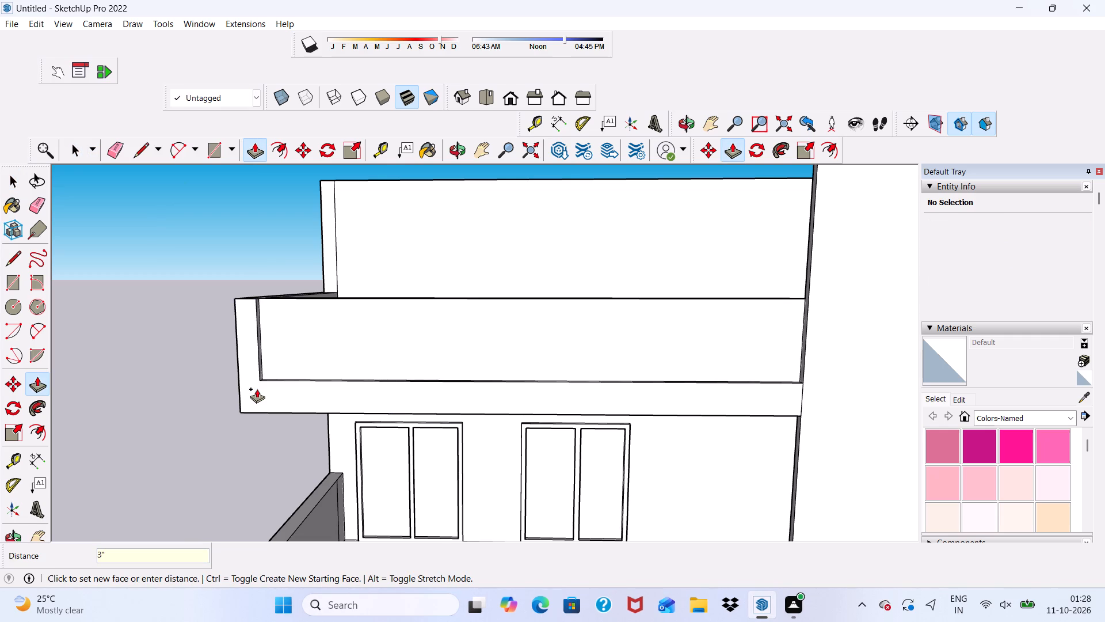
key(space)
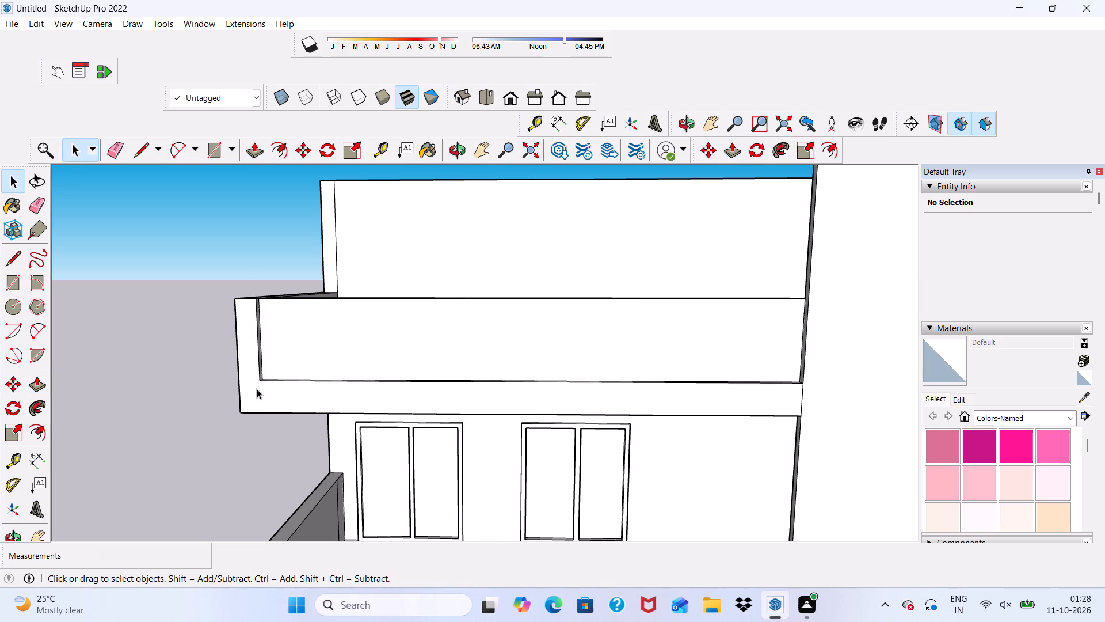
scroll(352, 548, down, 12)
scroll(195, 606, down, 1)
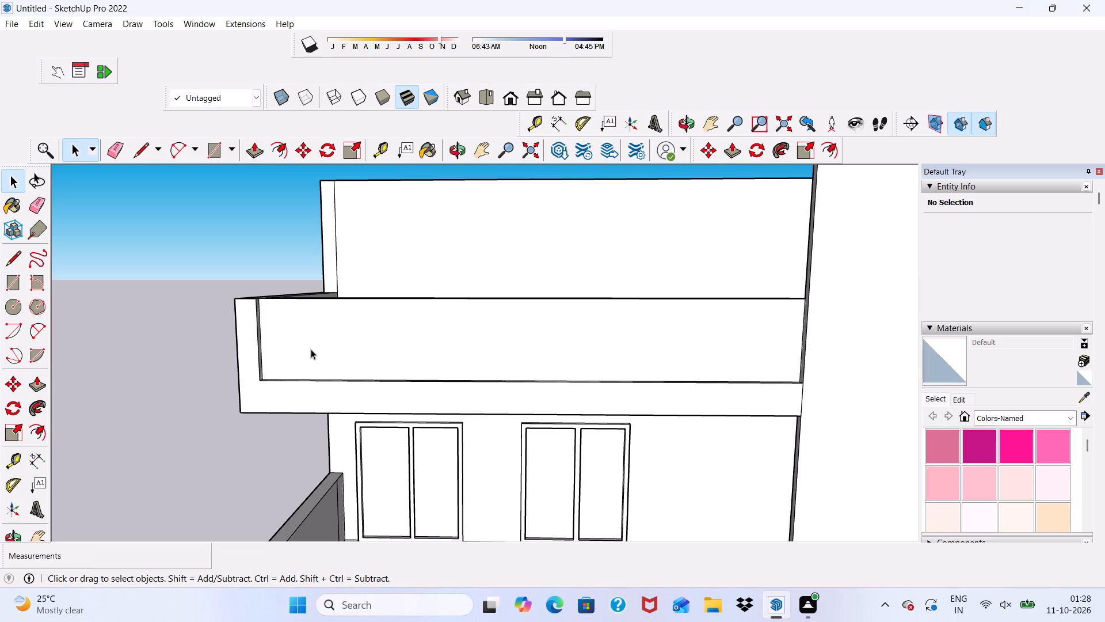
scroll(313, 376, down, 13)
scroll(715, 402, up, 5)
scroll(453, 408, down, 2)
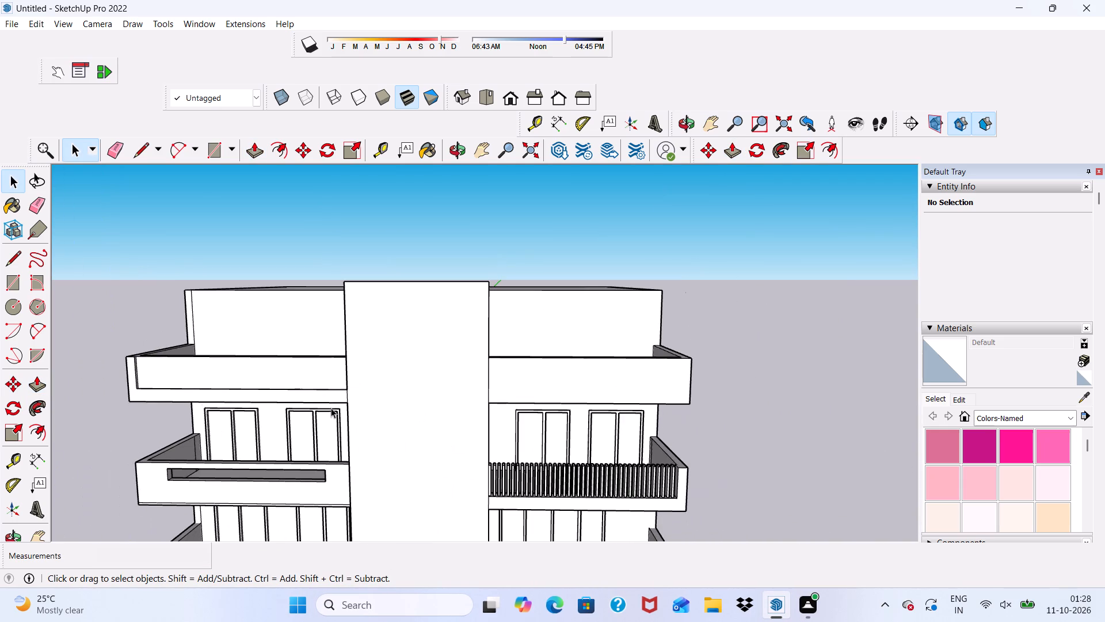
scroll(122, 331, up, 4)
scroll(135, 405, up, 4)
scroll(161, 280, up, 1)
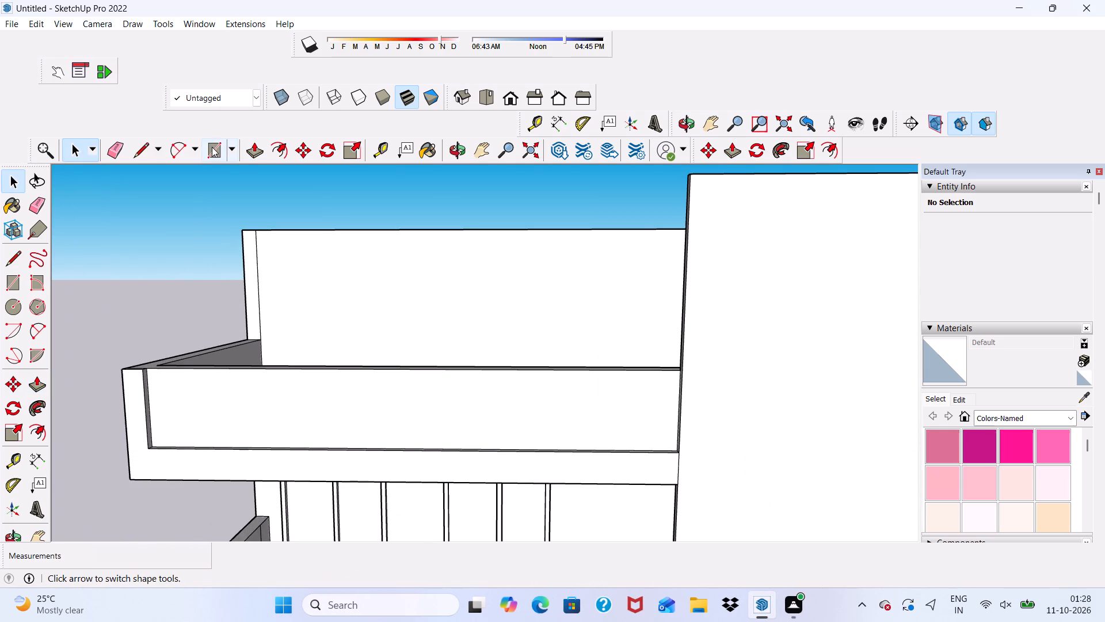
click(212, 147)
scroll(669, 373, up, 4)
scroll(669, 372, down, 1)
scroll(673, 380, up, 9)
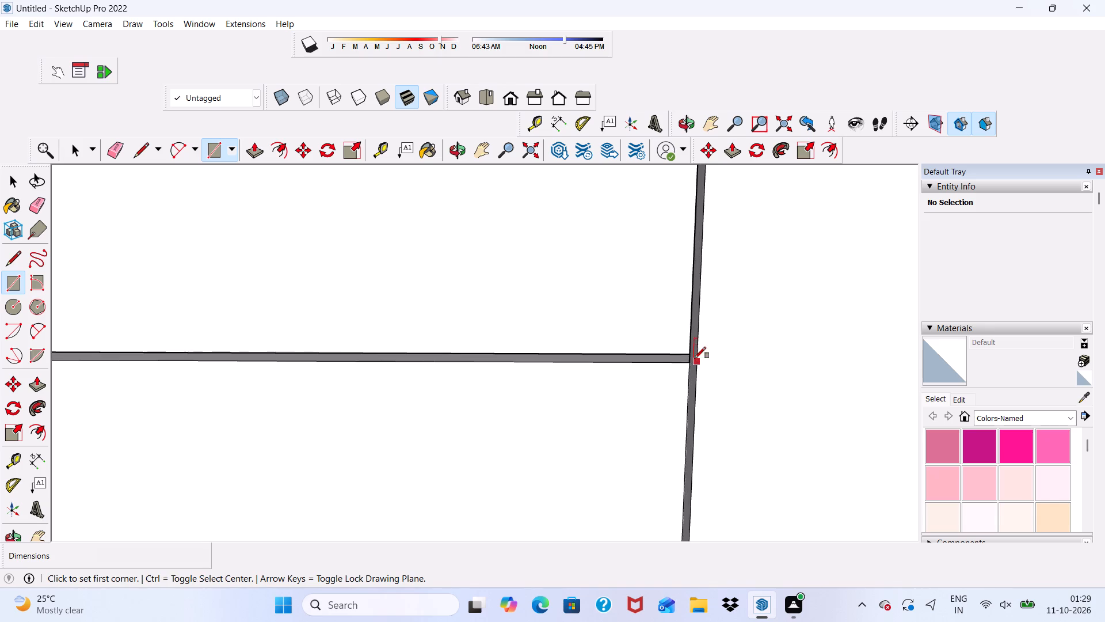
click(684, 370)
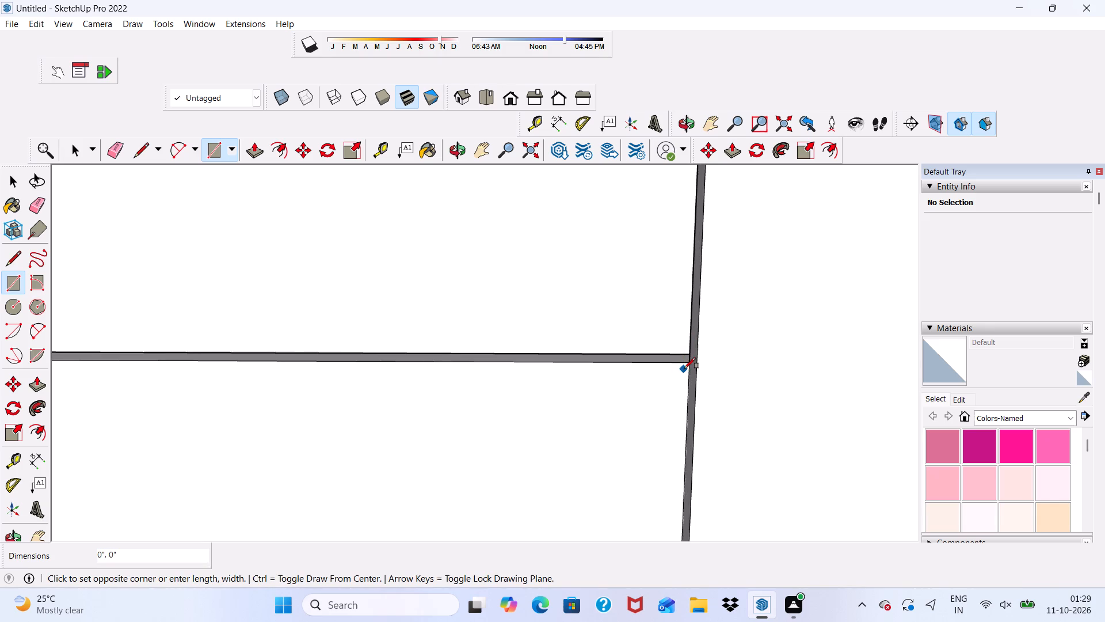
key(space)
Draw a narrow vertical rectangle on the recessed parapet panel beside the tower, from its top edge down to the raised bottom border.
click(224, 155)
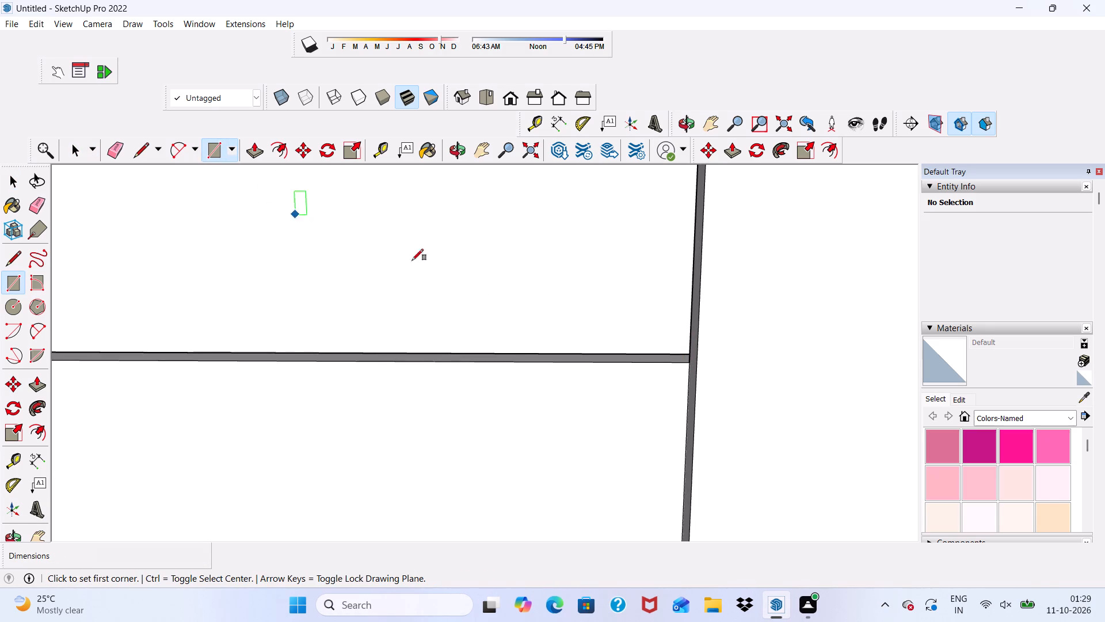
scroll(586, 321, down, 1)
scroll(641, 340, up, 4)
scroll(654, 367, down, 1)
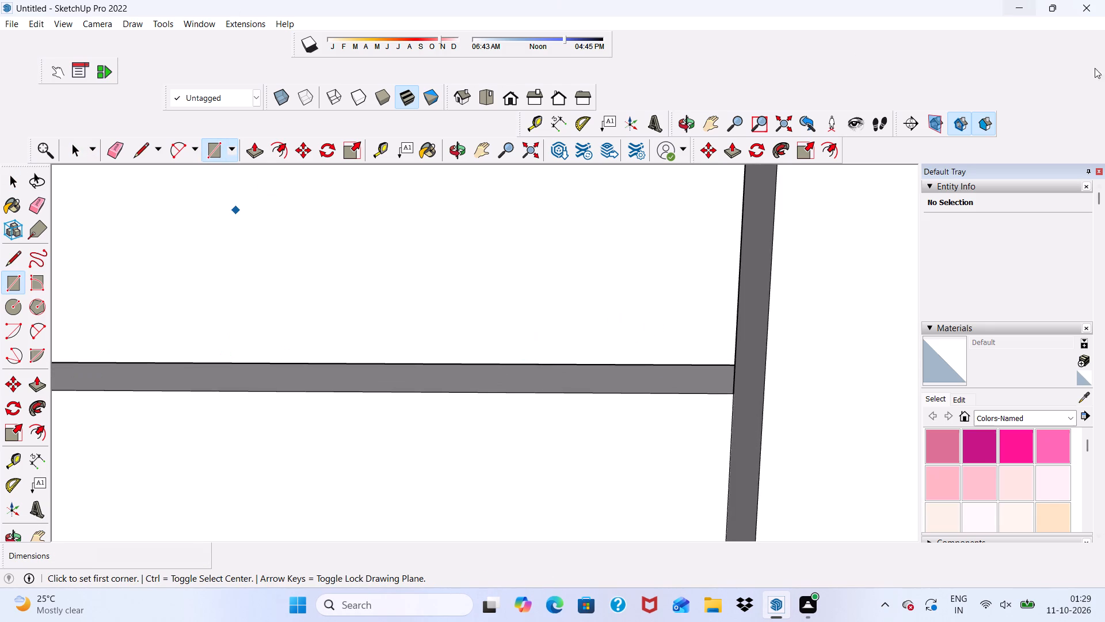
click(732, 395)
scroll(567, 354, down, 10)
scroll(578, 445, up, 3)
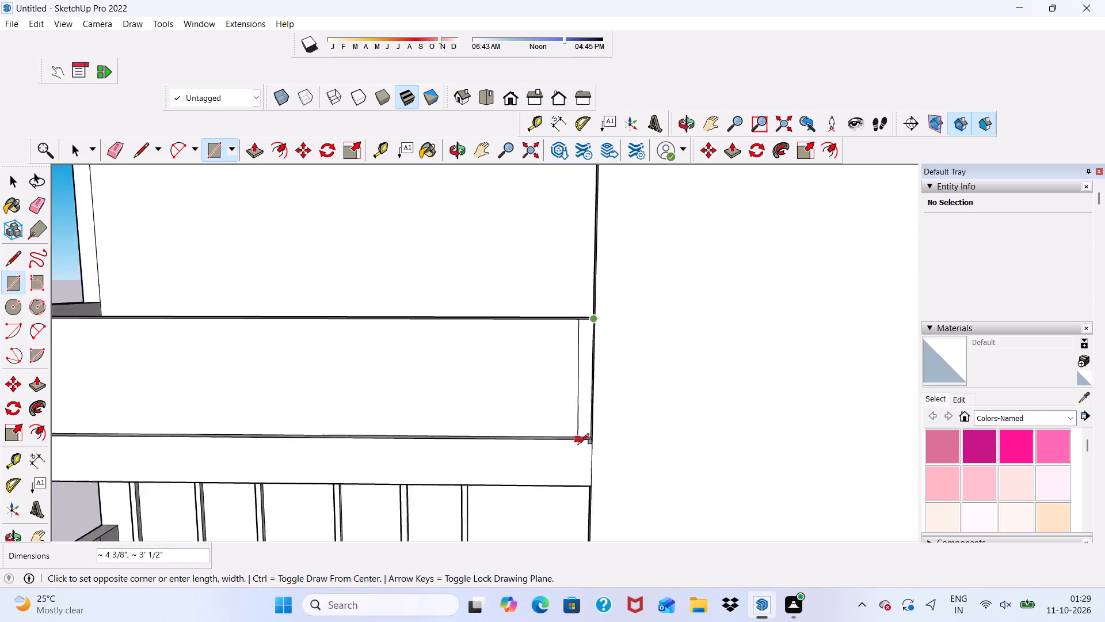
scroll(578, 445, up, 8)
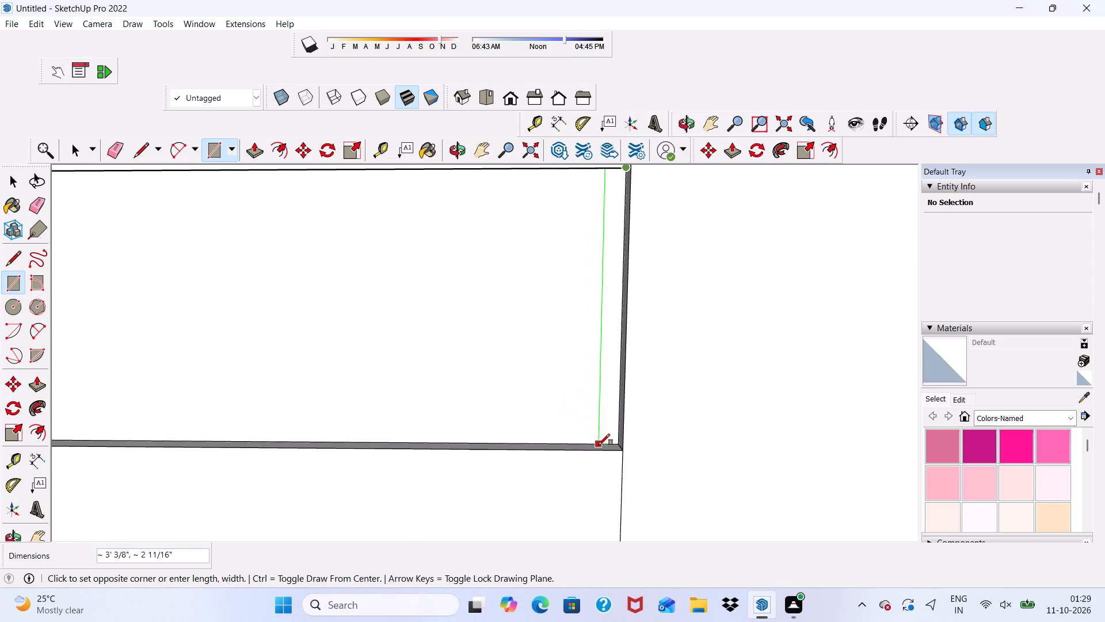
Draw a narrow full-height rectangle about 3' 3/8" by 3 5/16" at the inner end of the upper balcony parapet's recessed face.
click(596, 446)
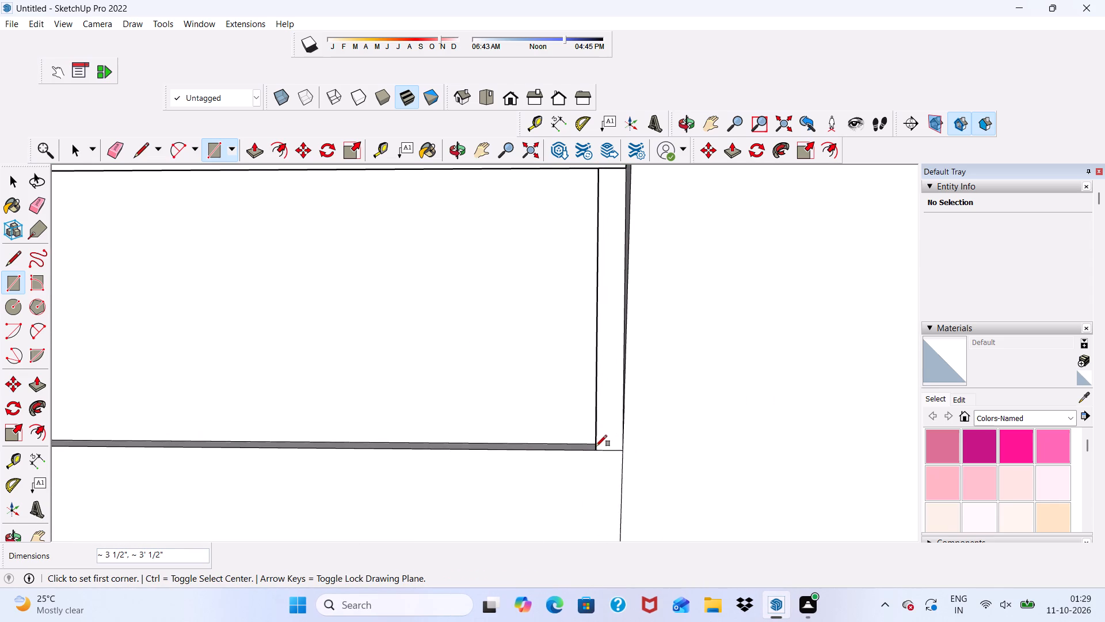
key(ctrl+z)
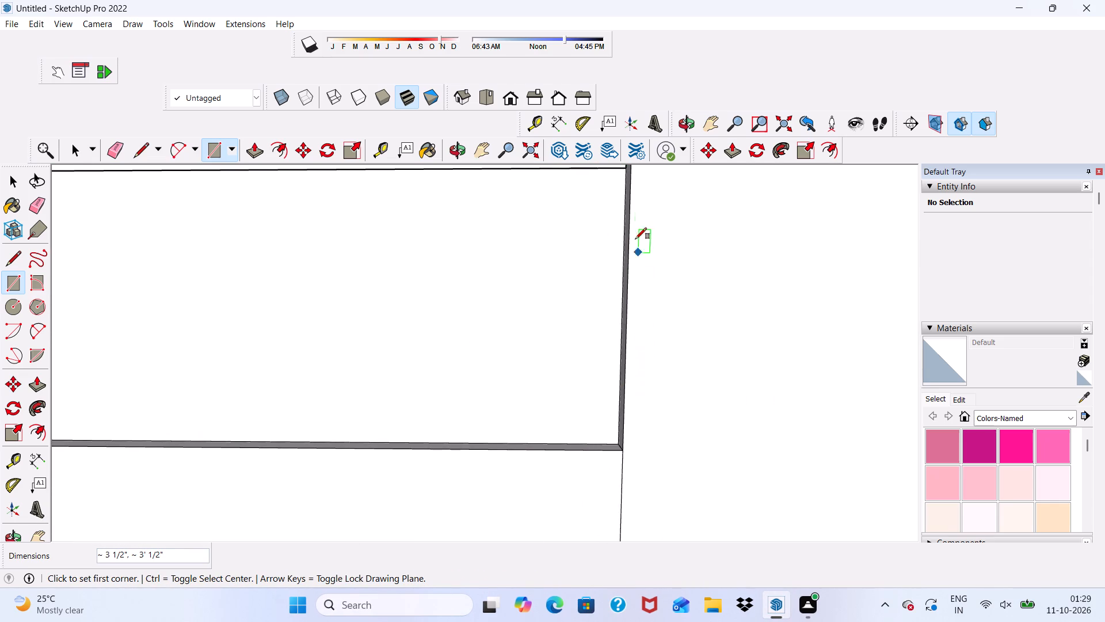
scroll(624, 251, down, 5)
scroll(610, 176, up, 5)
scroll(752, 411, up, 2)
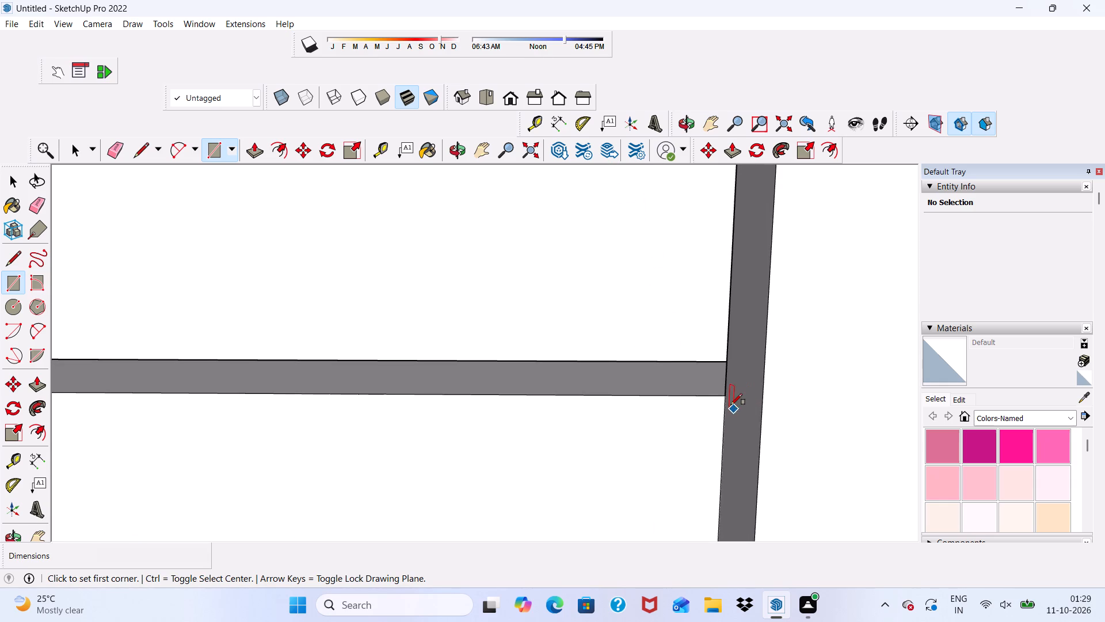
click(726, 396)
scroll(589, 344, down, 10)
scroll(574, 398, up, 4)
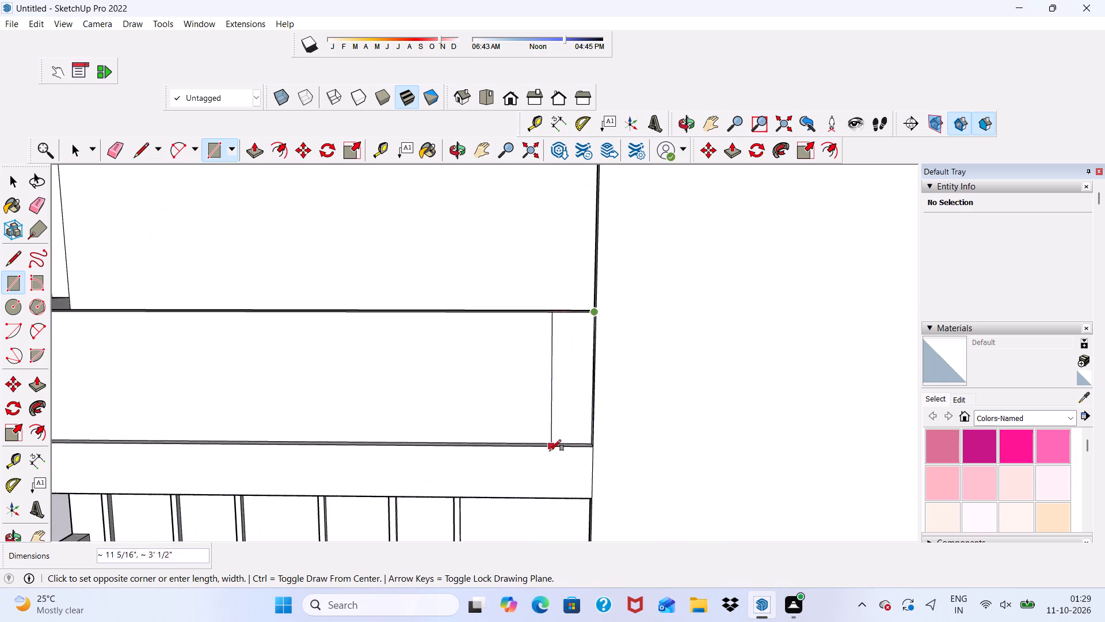
scroll(581, 430, up, 8)
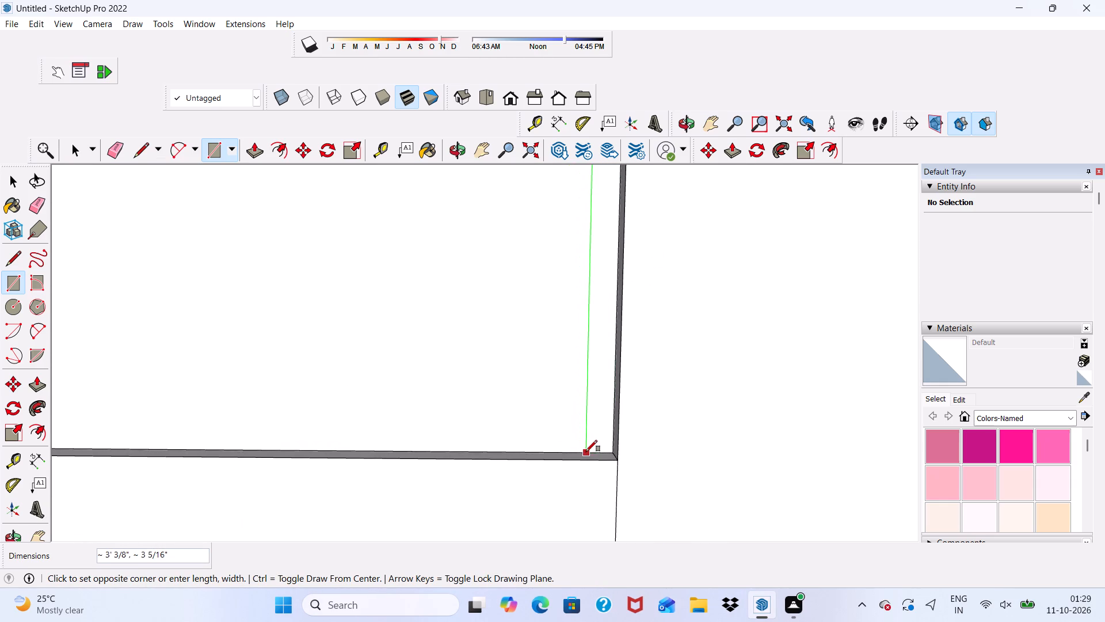
click(586, 452)
Copy the narrow strip face about 5 9/16" along the parapet and multiply the copy 50 times.
key(space)
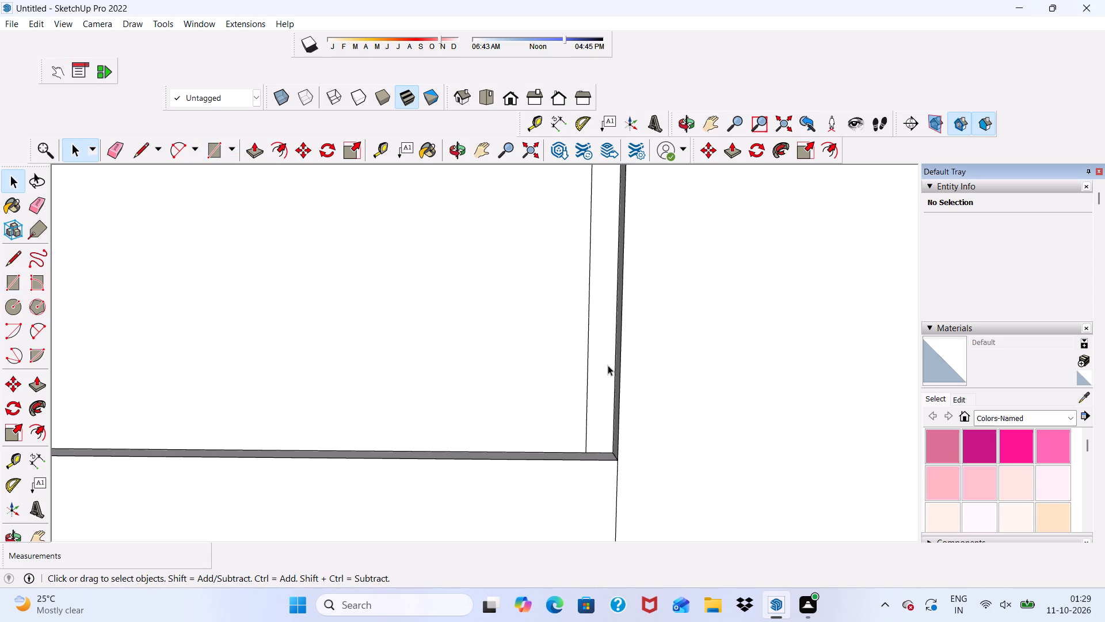
click(606, 366)
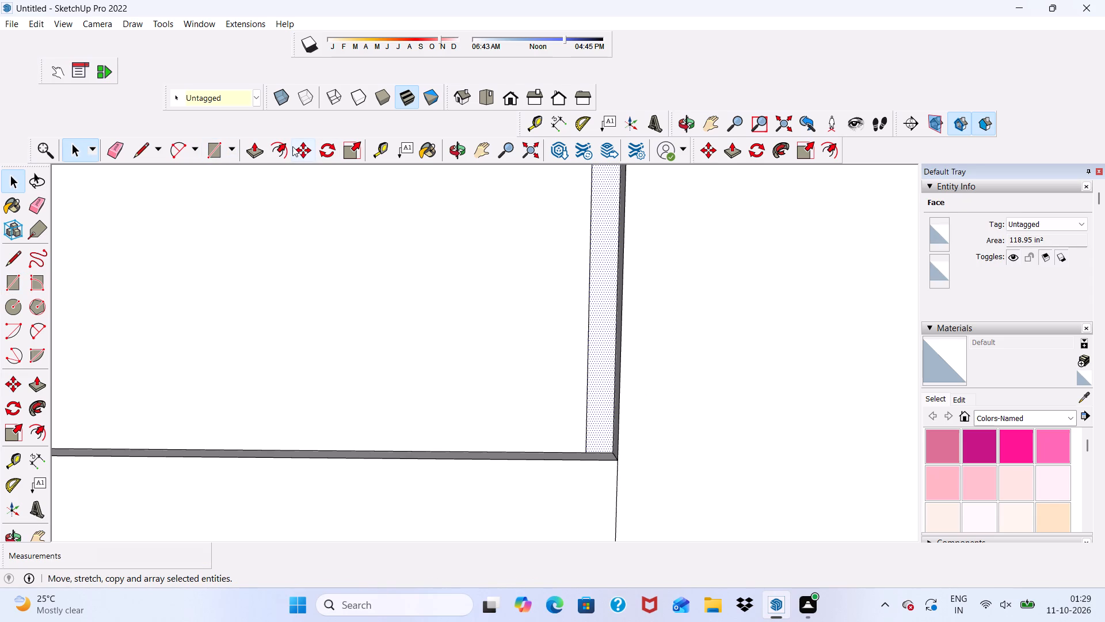
click(298, 147)
click(597, 328)
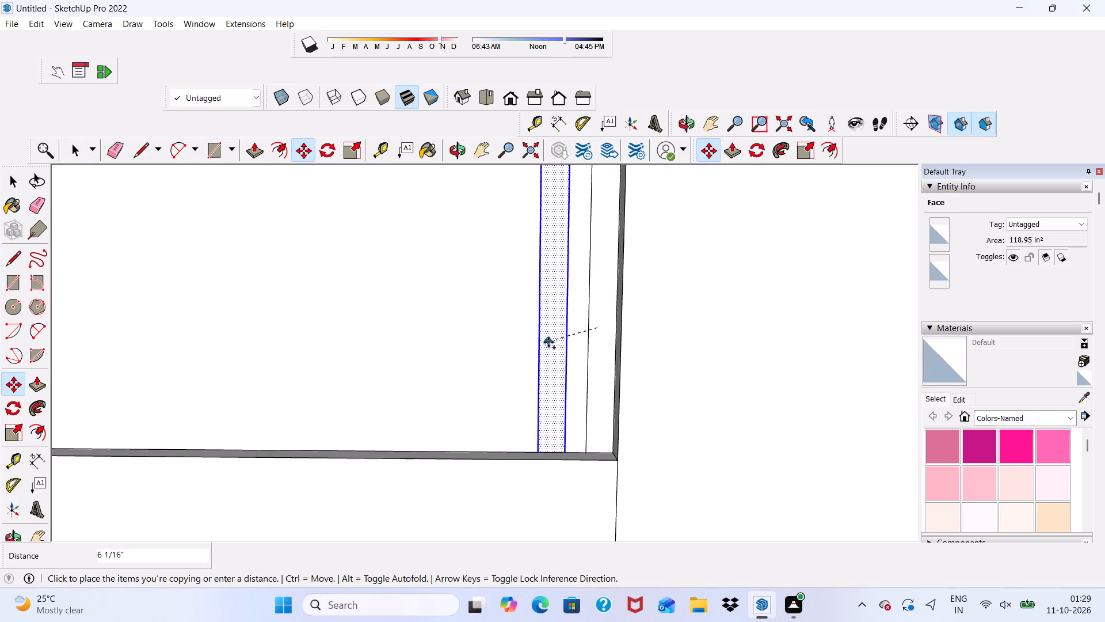
scroll(548, 341, down, 4)
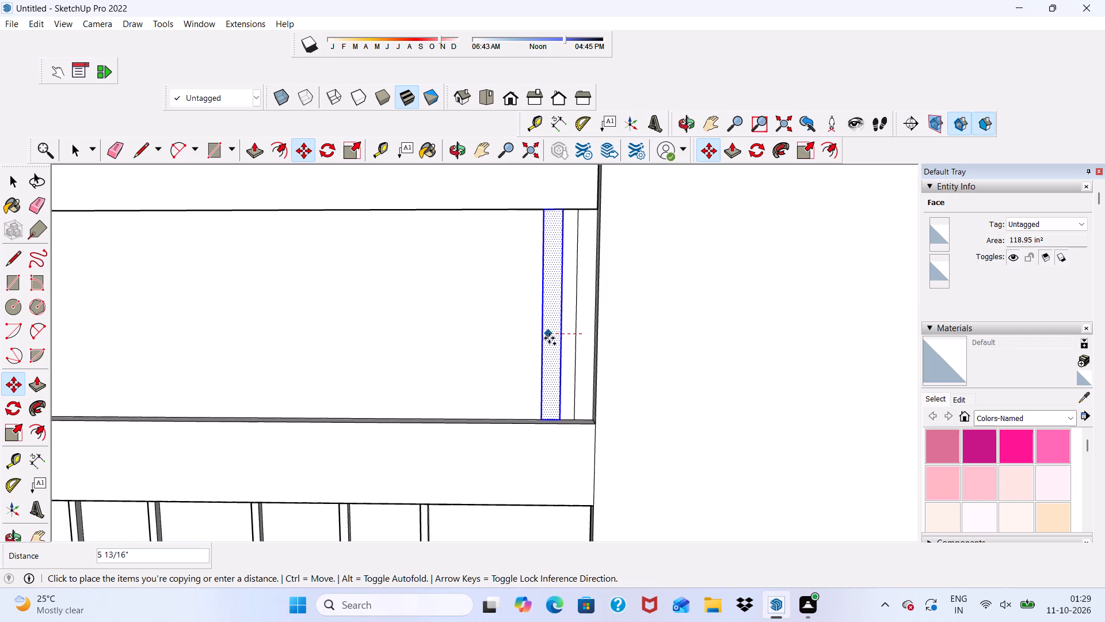
click(550, 338)
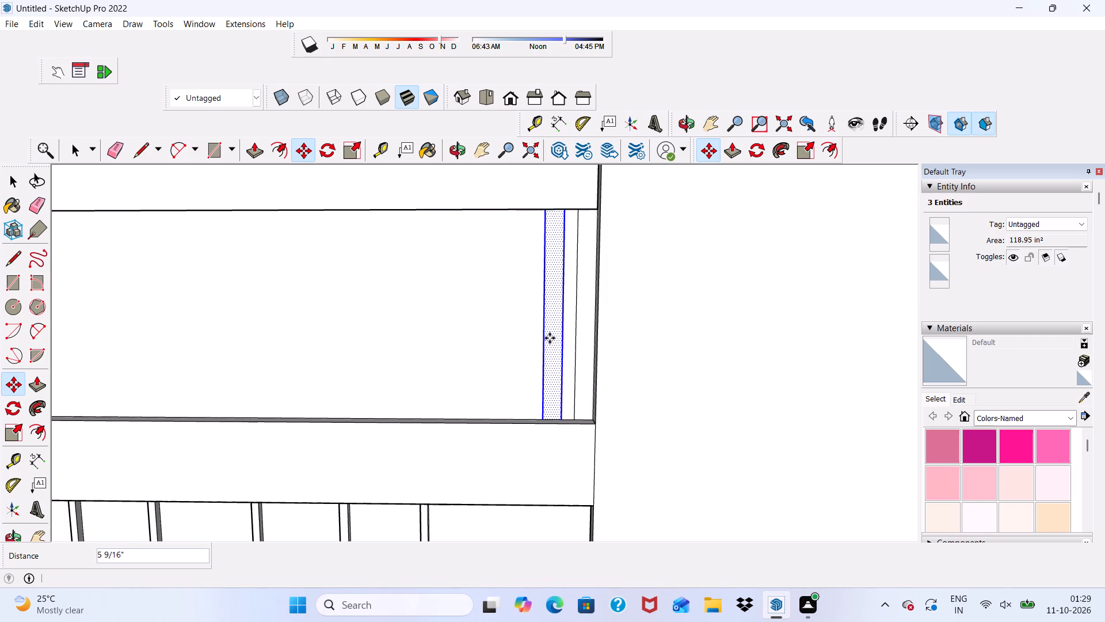
key(shift+asterisk)
text(50)
key(Return)
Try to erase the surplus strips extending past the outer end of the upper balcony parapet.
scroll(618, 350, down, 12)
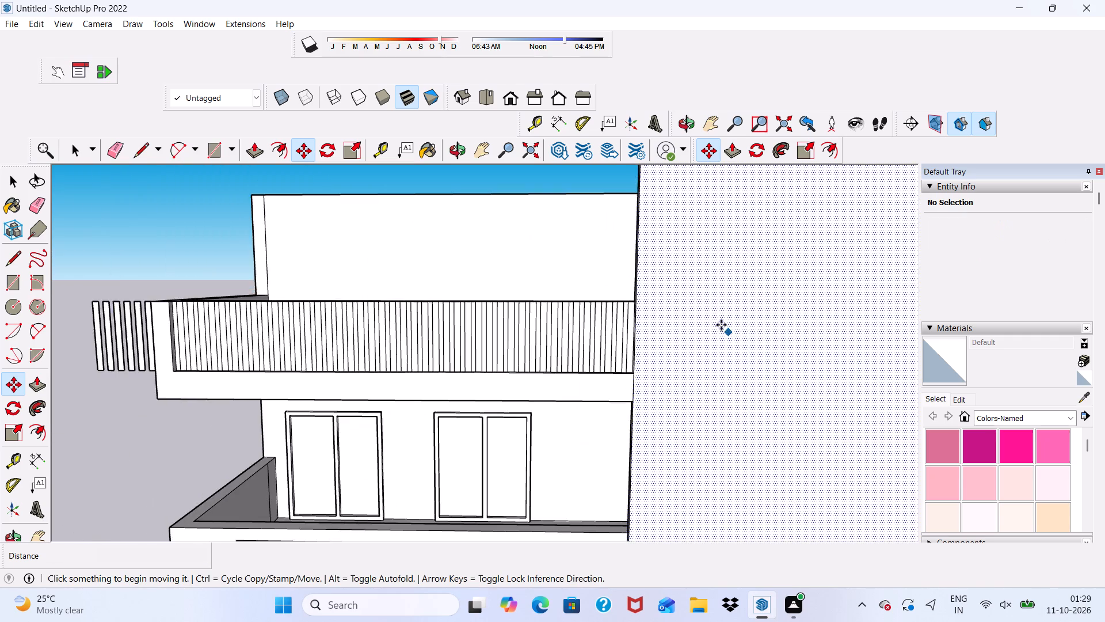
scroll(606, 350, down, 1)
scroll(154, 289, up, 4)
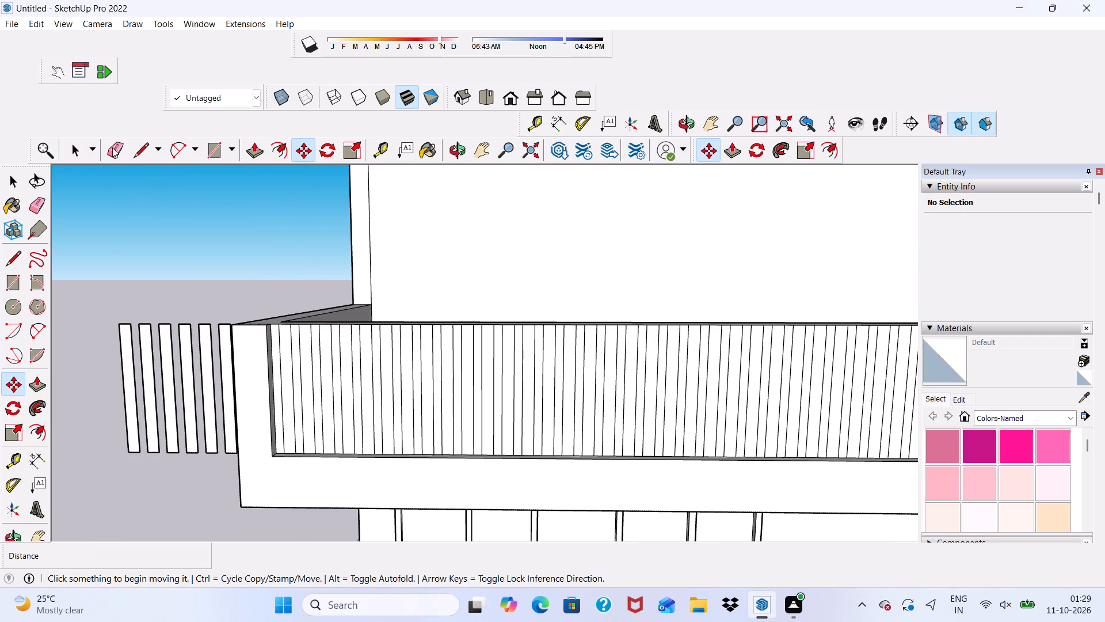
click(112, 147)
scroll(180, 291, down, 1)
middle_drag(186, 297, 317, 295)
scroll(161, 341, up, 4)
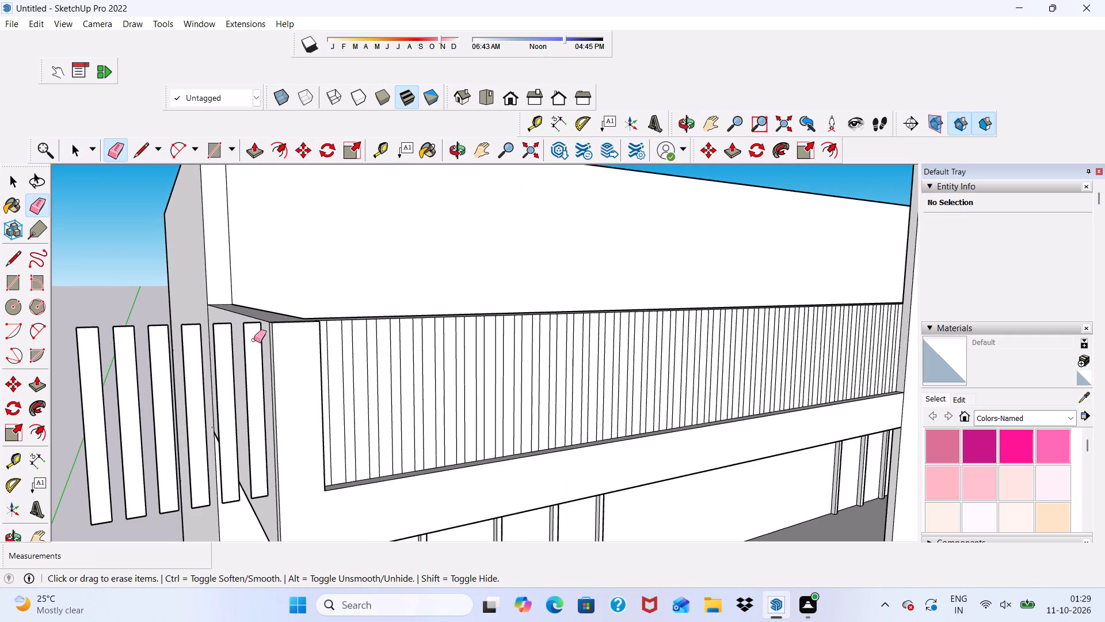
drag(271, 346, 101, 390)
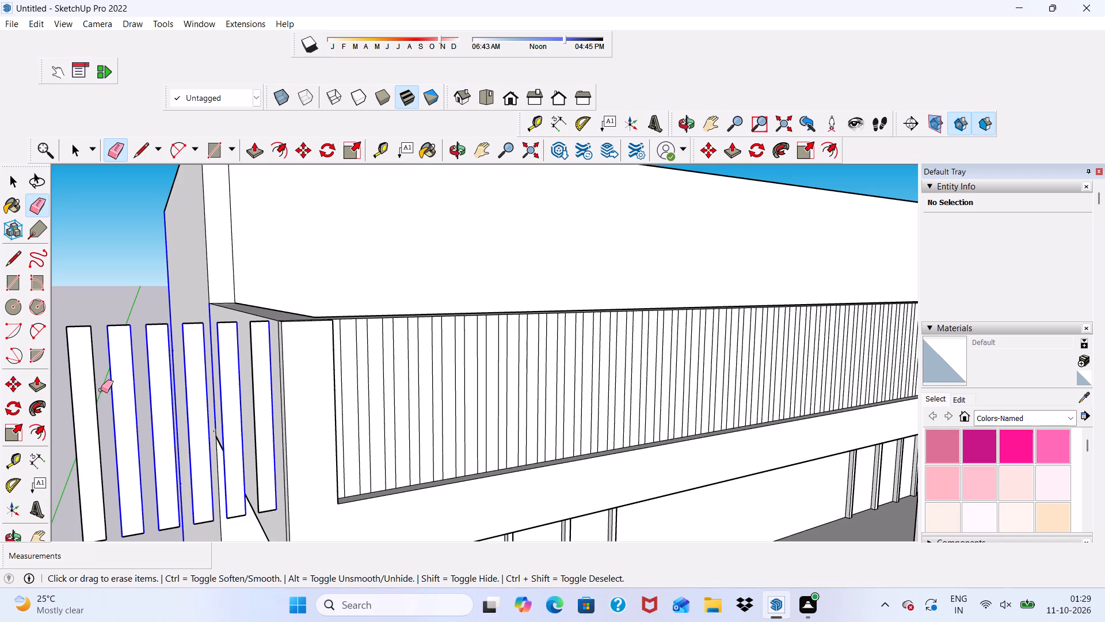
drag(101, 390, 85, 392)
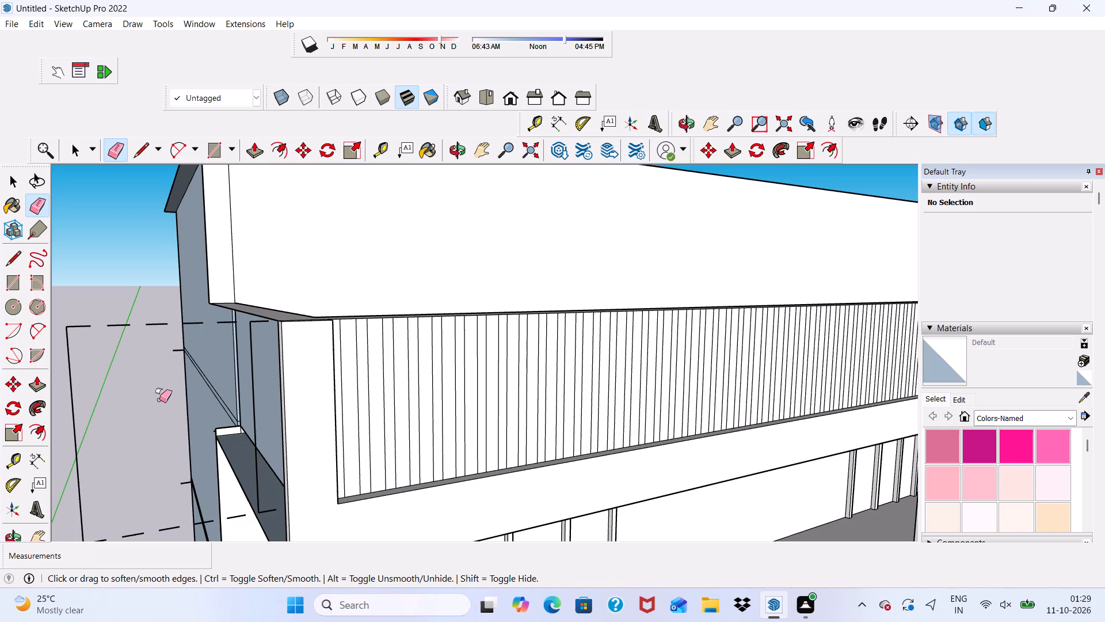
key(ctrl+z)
Erase the long vertical edges of the surplus strips beyond the parapet's outer end, working outward from the wall.
scroll(291, 343, up, 8)
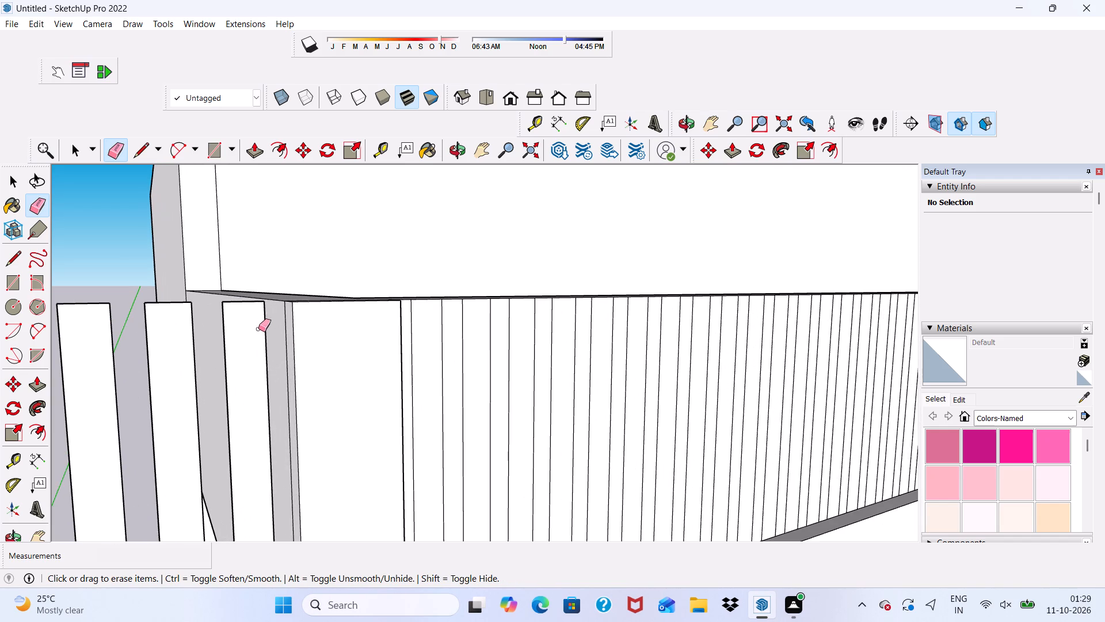
drag(264, 337, 145, 370)
click(108, 376)
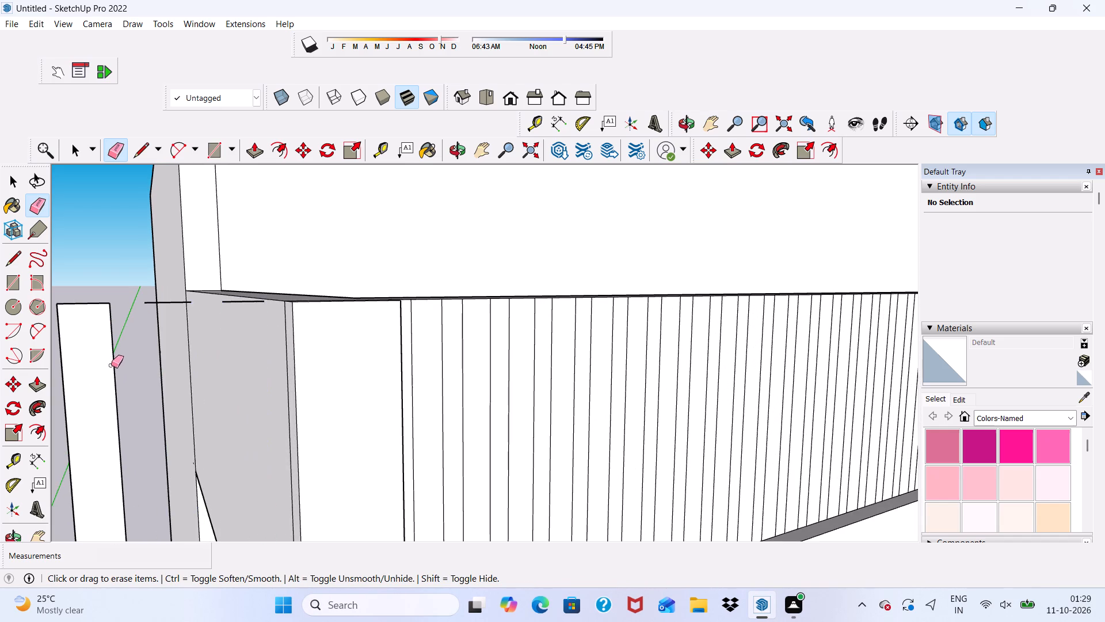
scroll(111, 365, down, 13)
scroll(170, 368, up, 4)
drag(144, 359, 129, 360)
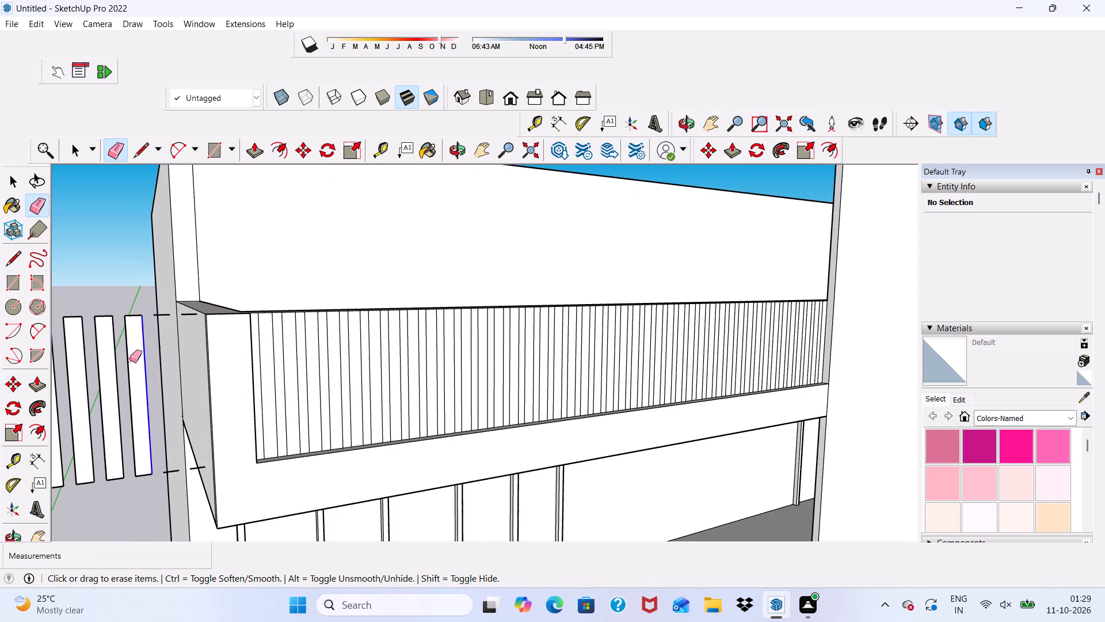
drag(129, 360, 69, 378)
scroll(69, 378, down, 9)
scroll(123, 384, up, 6)
drag(102, 376, 57, 395)
scroll(75, 384, down, 10)
scroll(121, 399, up, 9)
scroll(89, 373, down, 8)
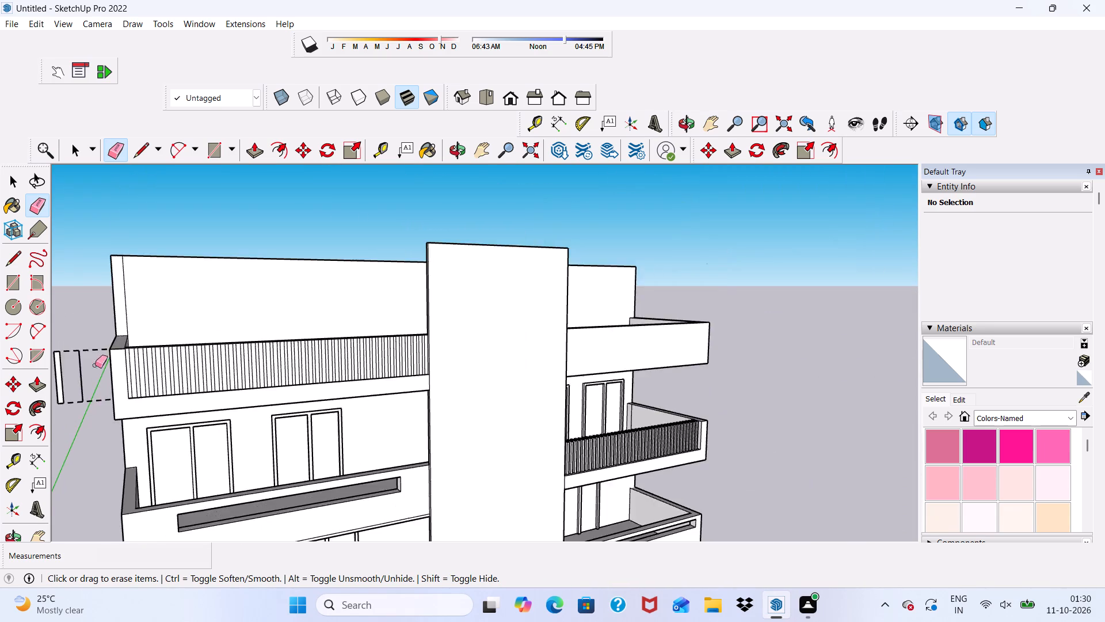
Erase the leftover short top and bottom edges of the removed strips beside the parapet's outer end.
scroll(95, 365, down, 5)
scroll(77, 378, up, 14)
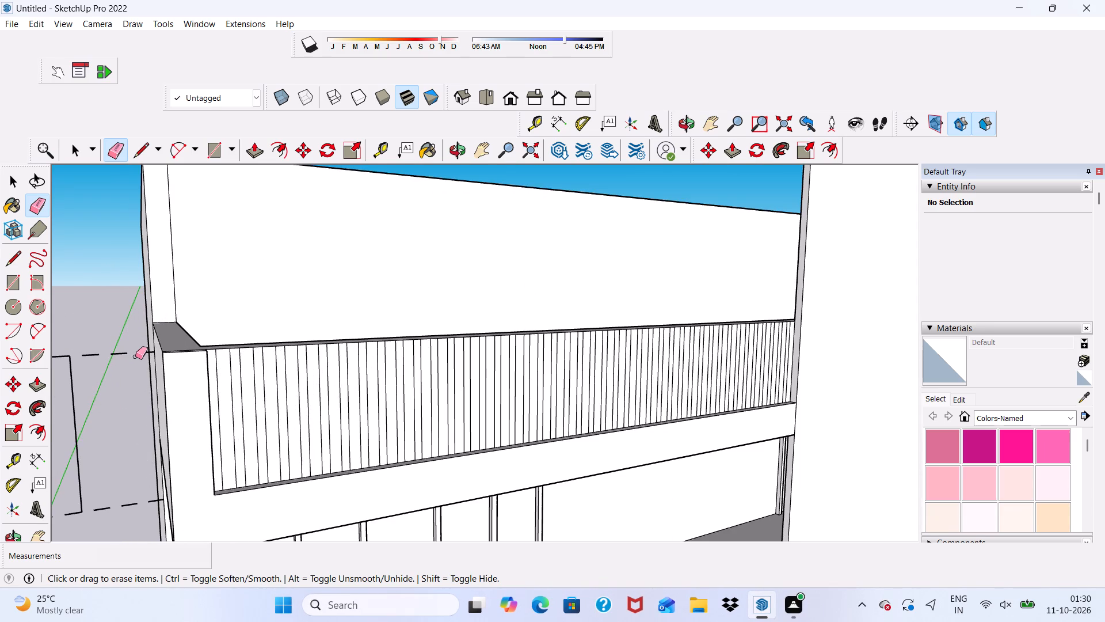
click(147, 351)
click(127, 356)
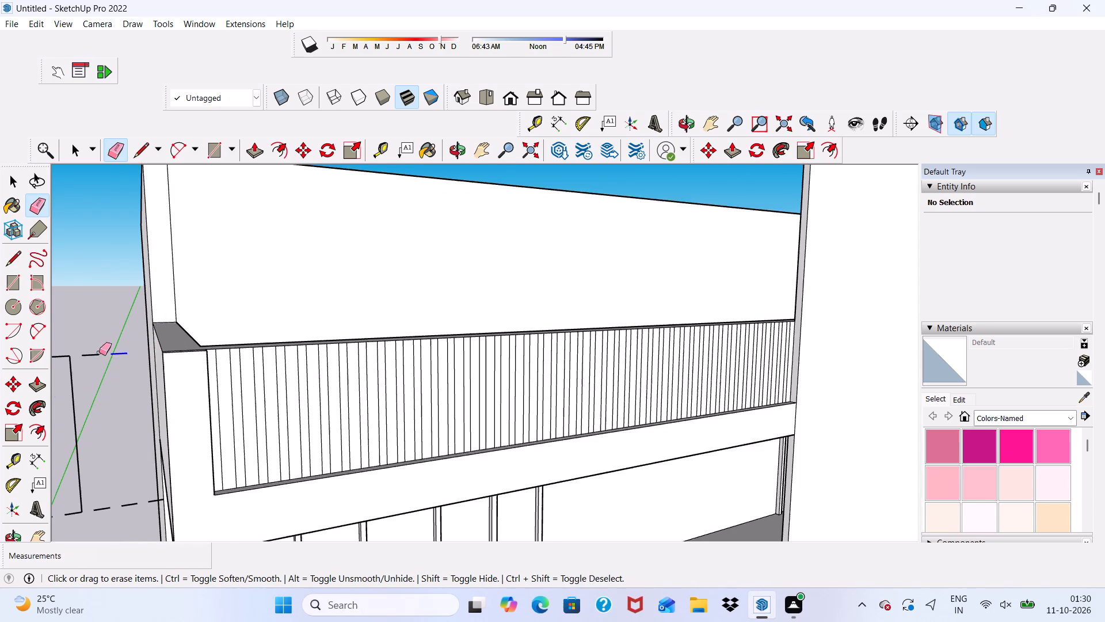
click(85, 355)
scroll(93, 353, down, 9)
scroll(130, 410, up, 10)
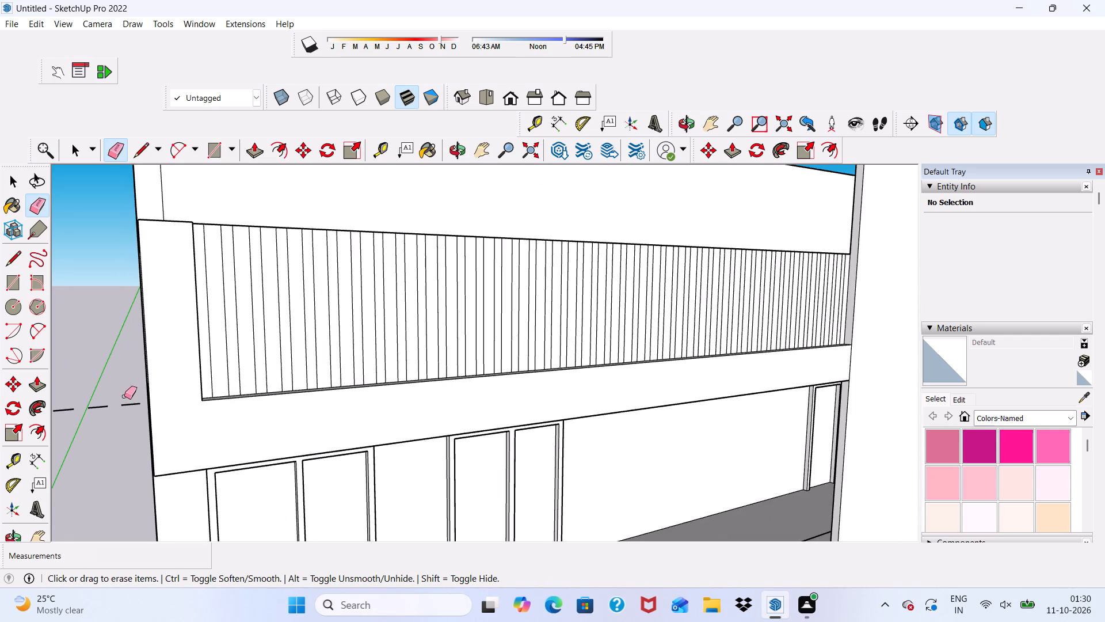
drag(125, 399, 127, 411)
click(104, 405)
drag(66, 404, 68, 416)
Erase the outermost surplus strip and its remaining stray edge fragments beside the building.
scroll(73, 415, down, 8)
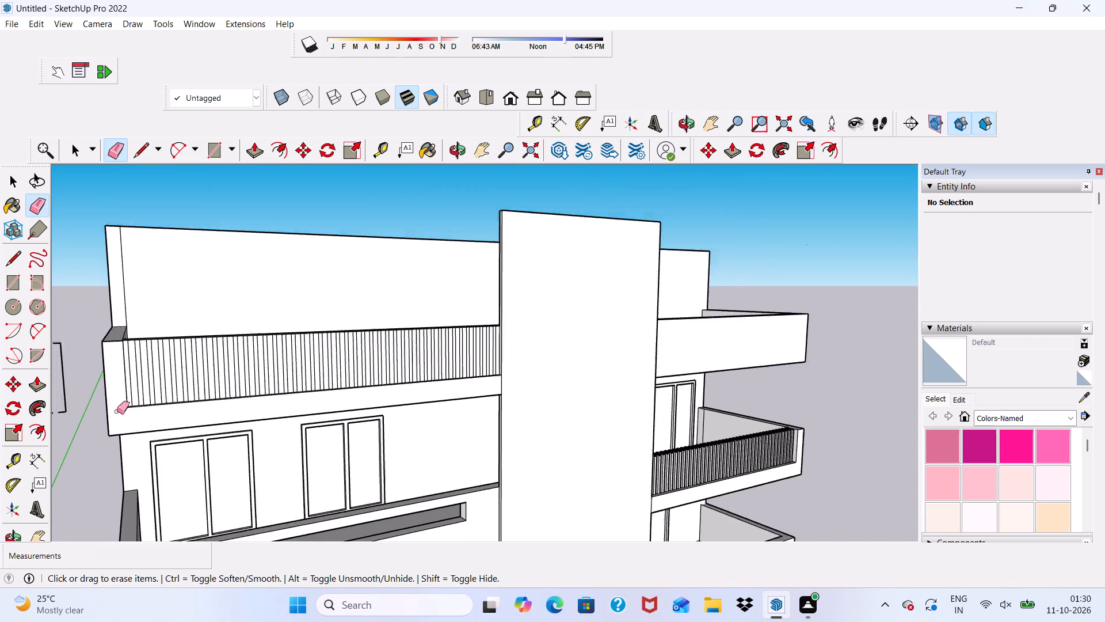
scroll(117, 411, down, 7)
scroll(41, 411, up, 8)
drag(93, 366, 96, 381)
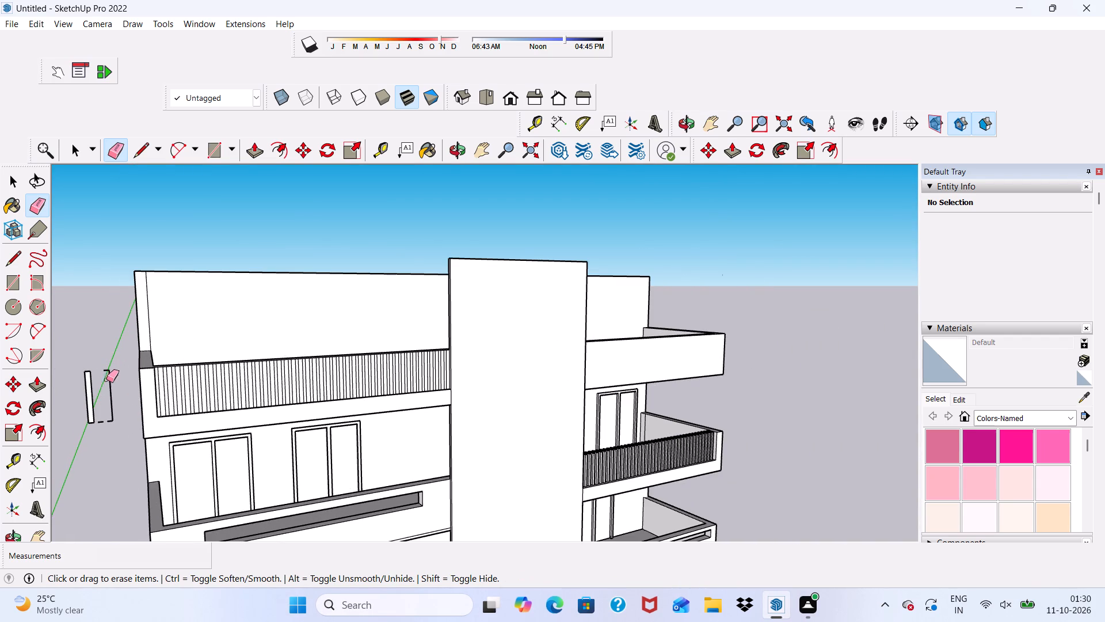
drag(106, 369, 83, 422)
drag(79, 399, 86, 385)
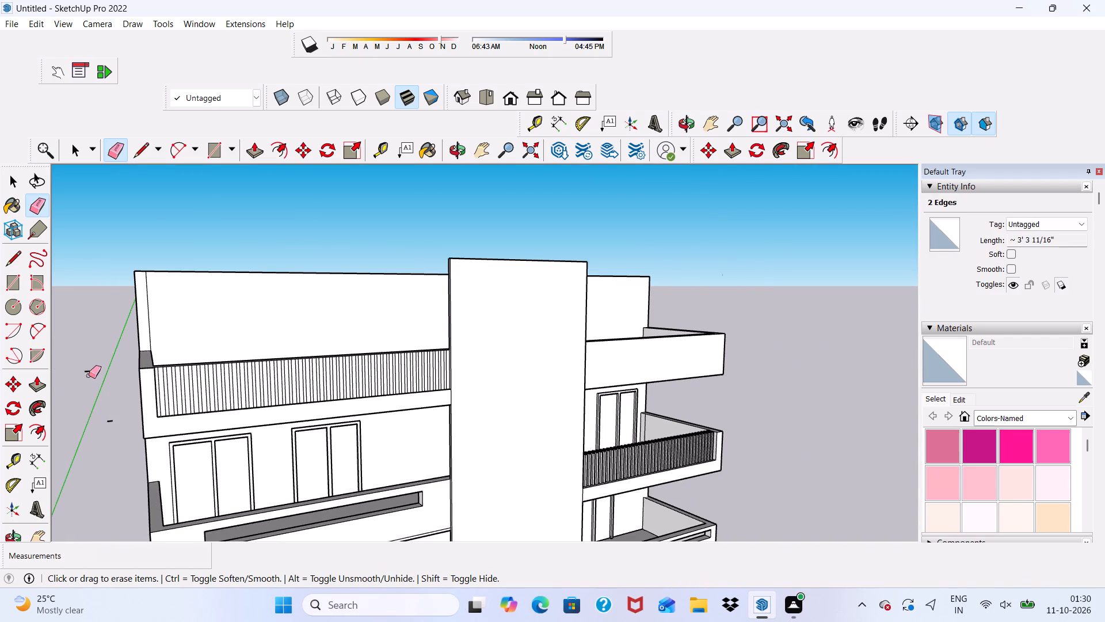
click(89, 374)
click(89, 370)
drag(90, 371, 86, 376)
click(86, 376)
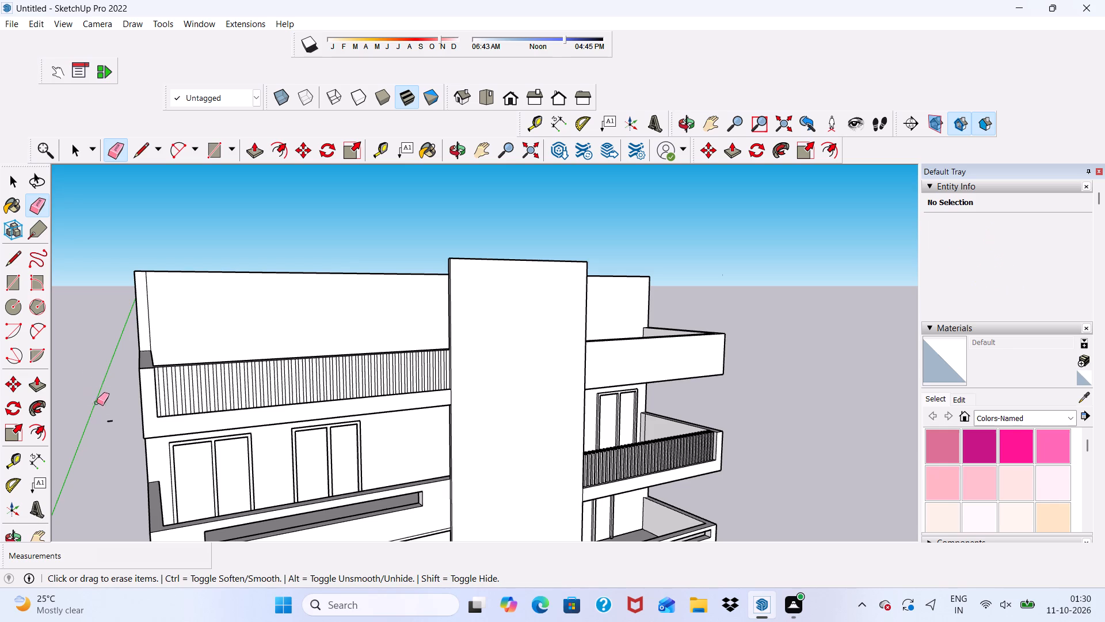
drag(106, 416, 113, 423)
Push the first two gap faces between the parapet strips, starting beside the central tower, 9" through the wall.
key(space)
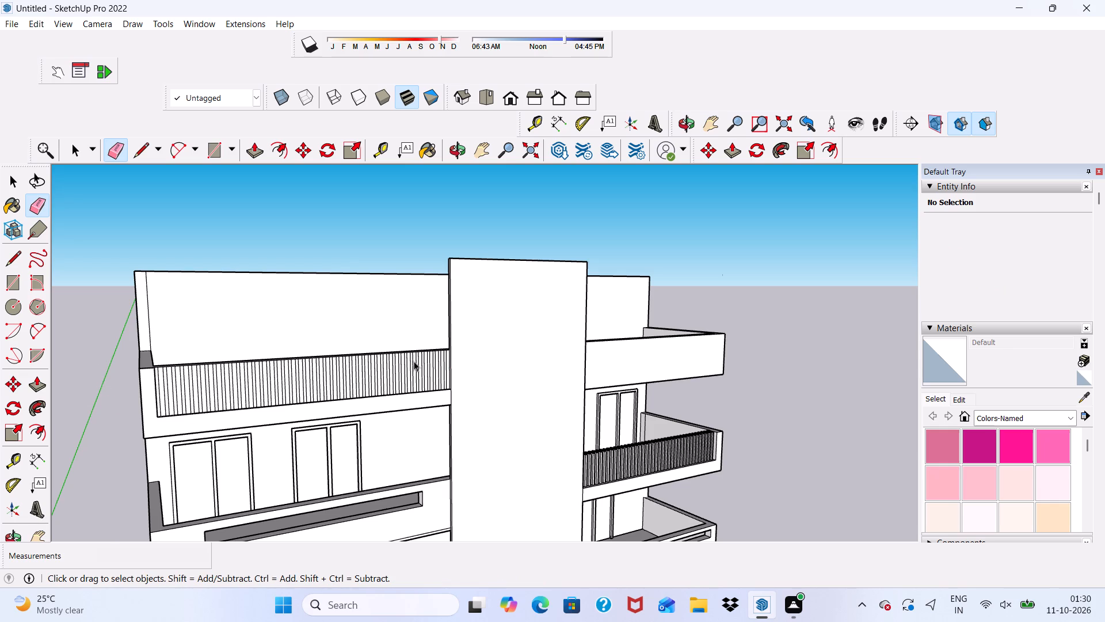
scroll(414, 361, up, 4)
click(256, 157)
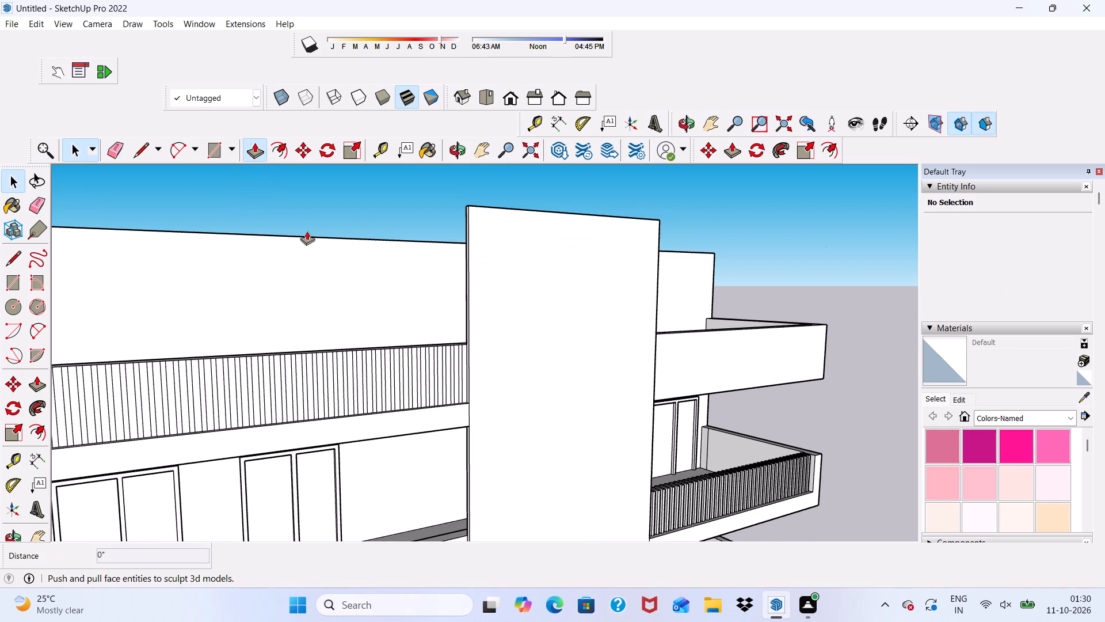
scroll(474, 418, up, 16)
scroll(455, 317, up, 3)
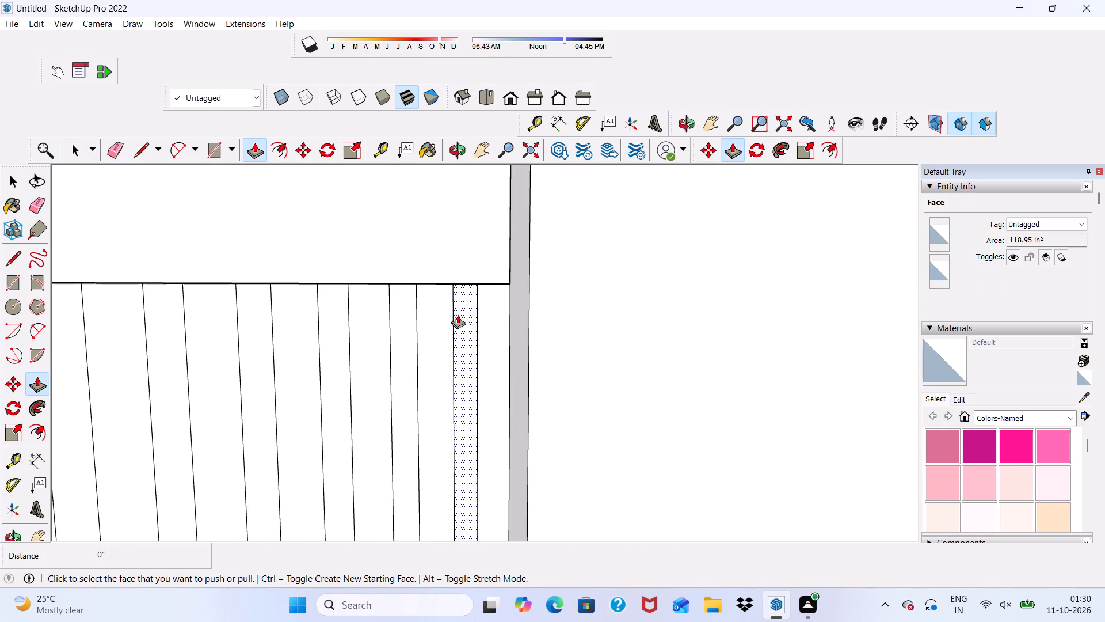
middle_drag(459, 313, 310, 492)
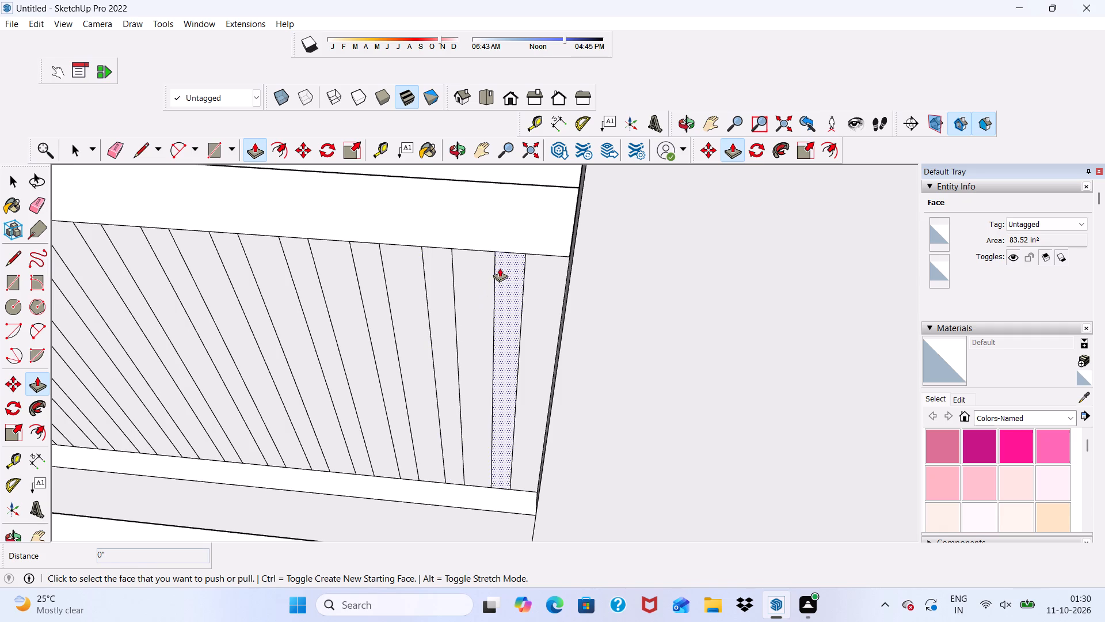
drag(500, 268, 528, 194)
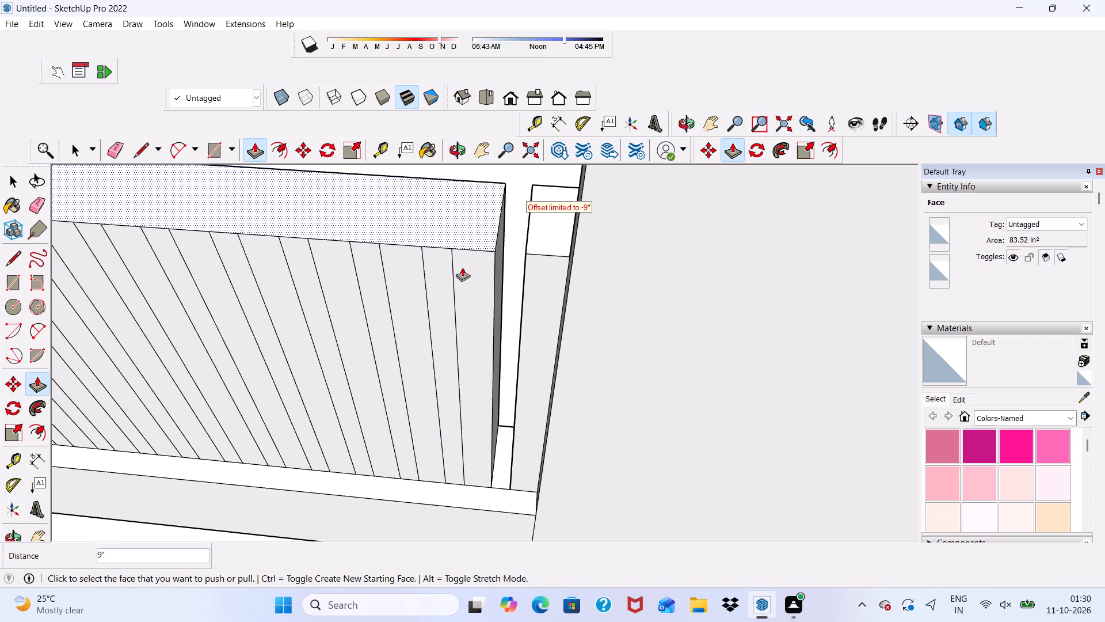
drag(435, 266, 471, 200)
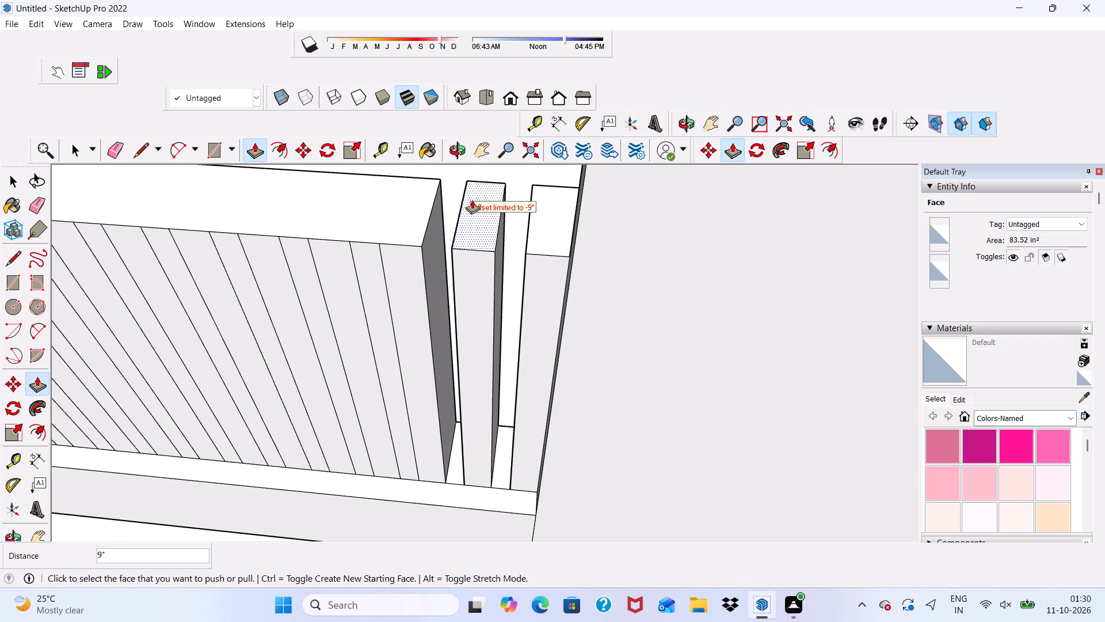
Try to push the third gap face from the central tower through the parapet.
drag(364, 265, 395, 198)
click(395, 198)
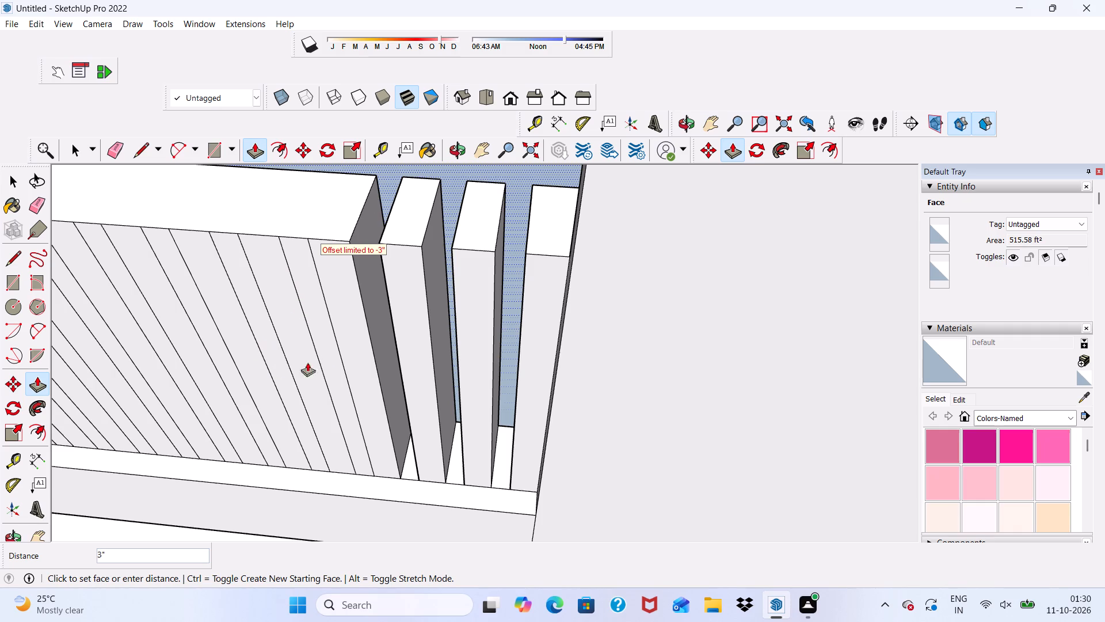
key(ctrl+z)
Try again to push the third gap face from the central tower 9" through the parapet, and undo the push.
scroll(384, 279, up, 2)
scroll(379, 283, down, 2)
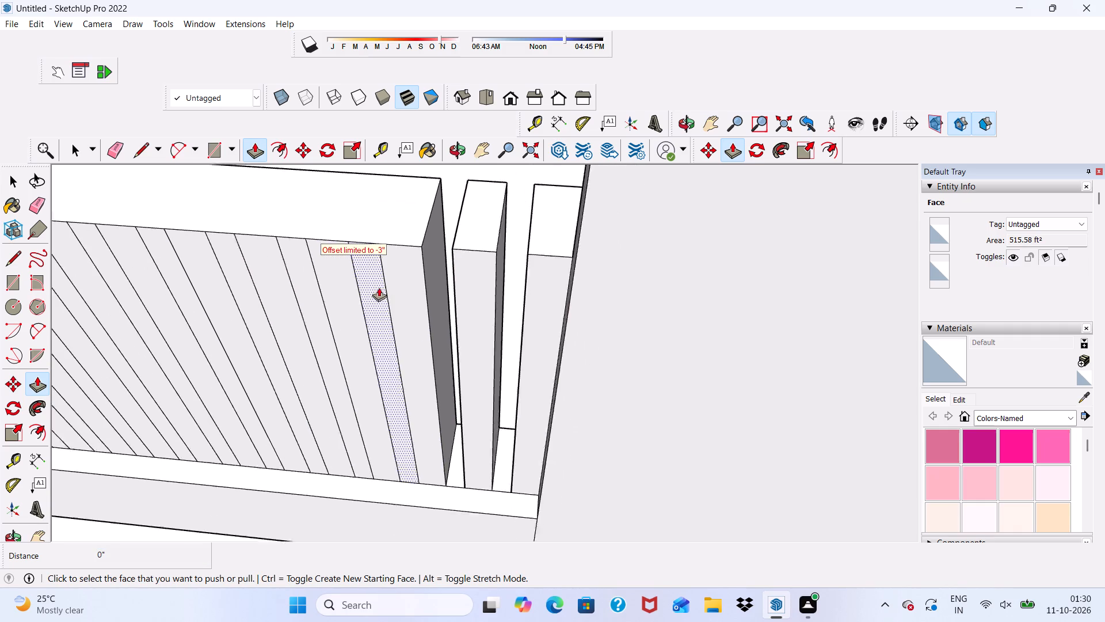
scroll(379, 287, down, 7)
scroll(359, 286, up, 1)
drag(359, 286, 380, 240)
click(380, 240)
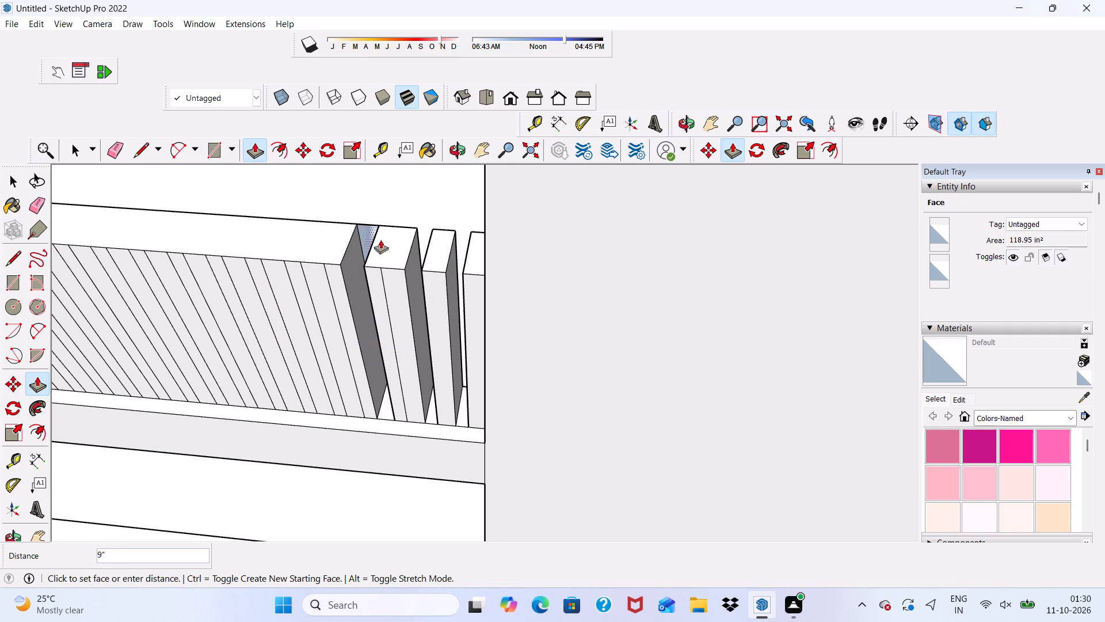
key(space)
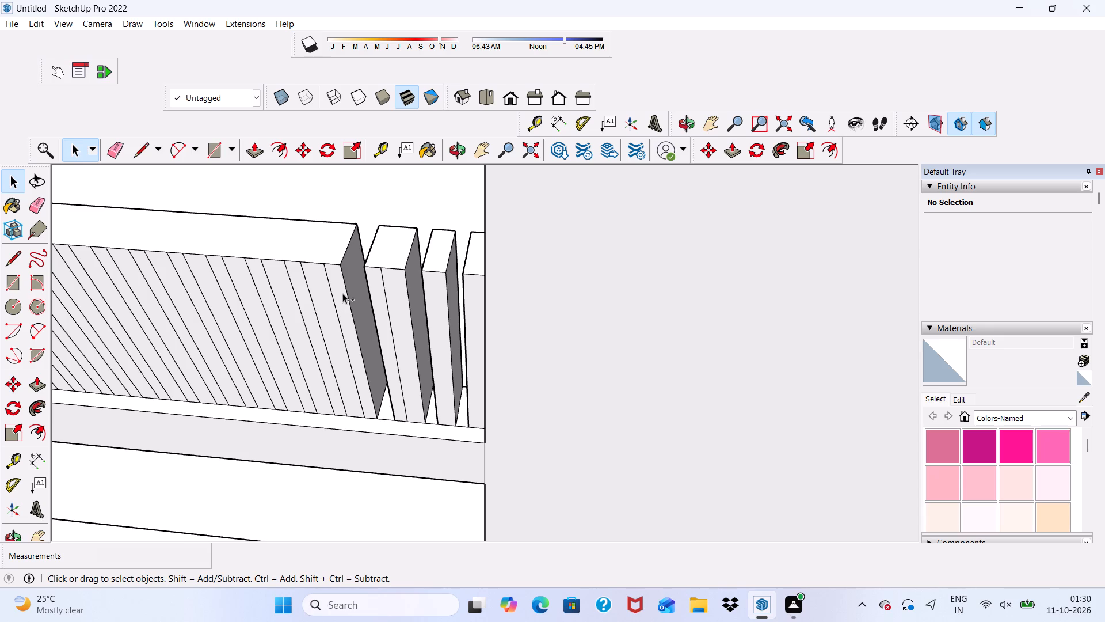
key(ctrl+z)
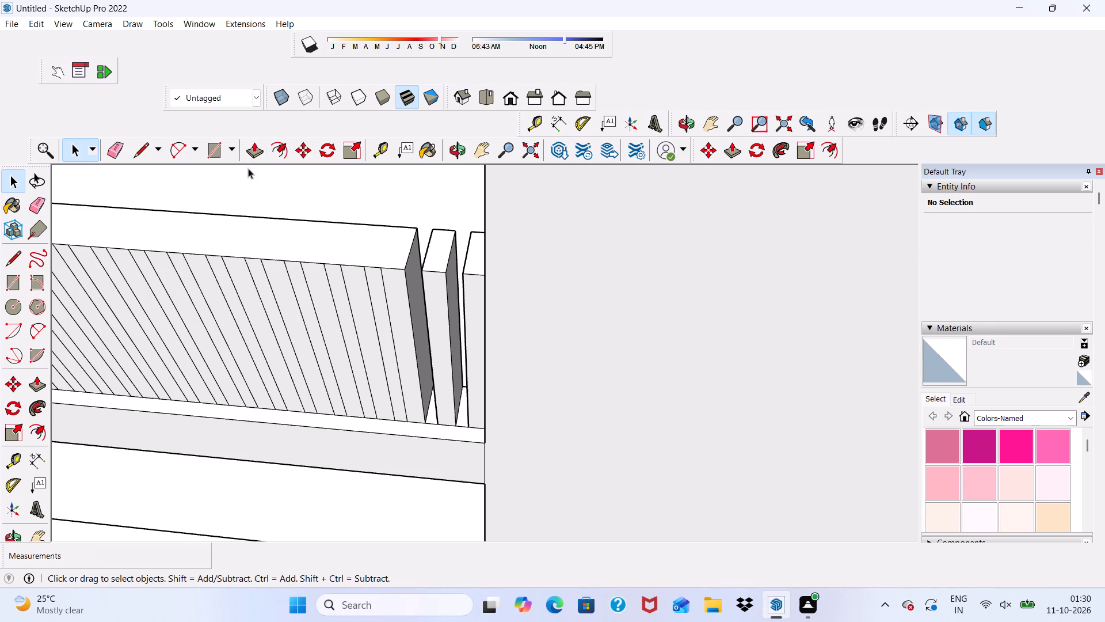
Push the third to eighth gap faces from the central tower 9" through the parapet wall, working outward.
click(254, 149)
scroll(375, 312, up, 2)
drag(375, 290, 380, 246)
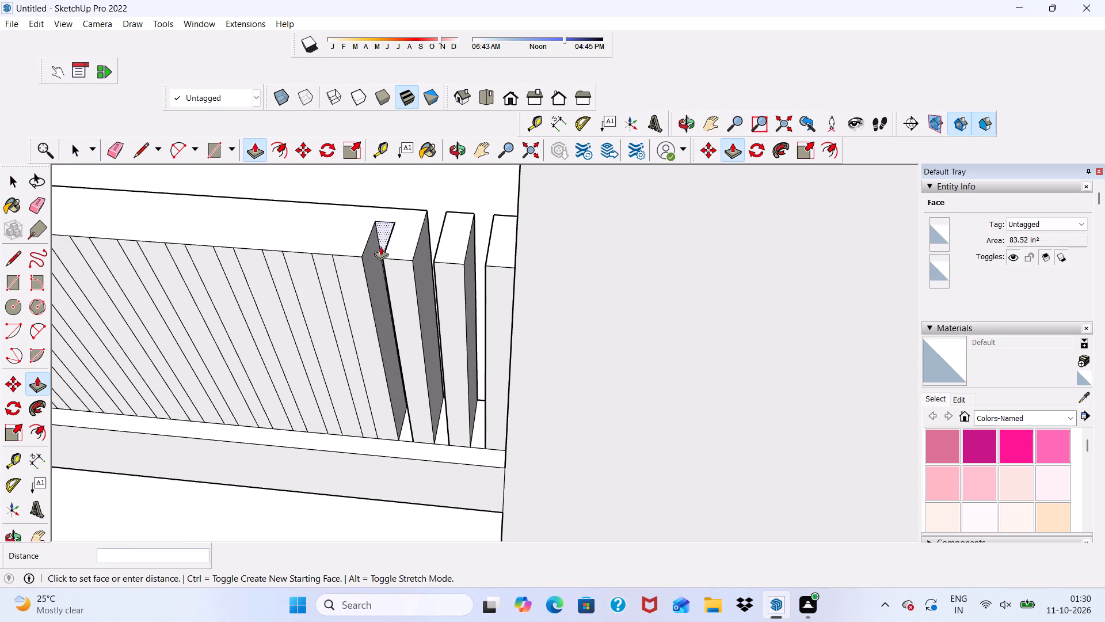
drag(380, 246, 384, 235)
drag(325, 266, 337, 207)
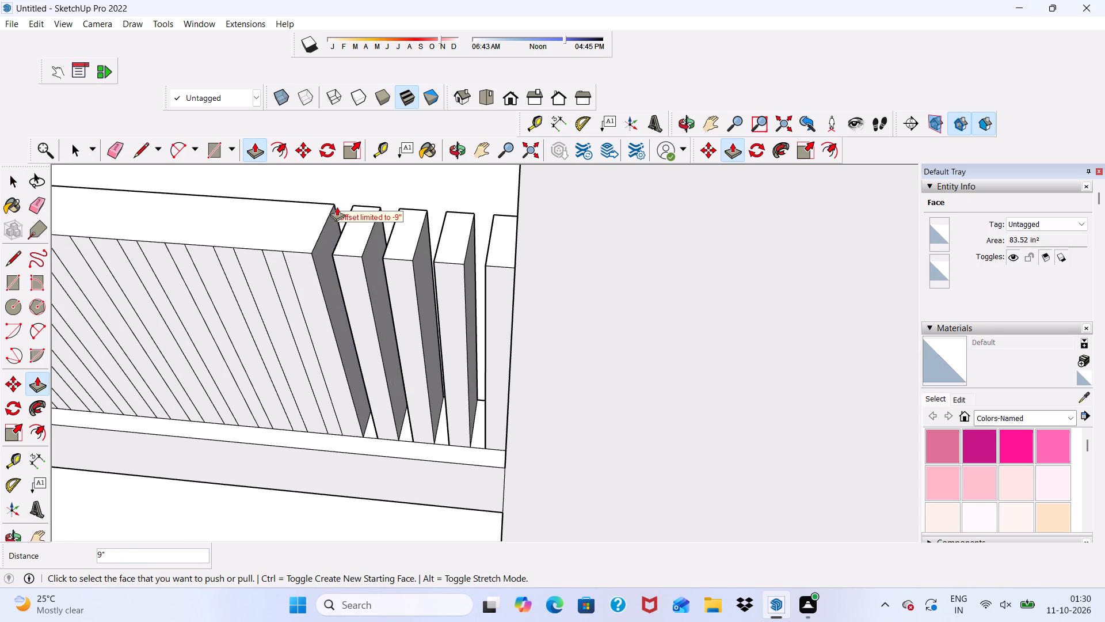
drag(276, 264, 312, 210)
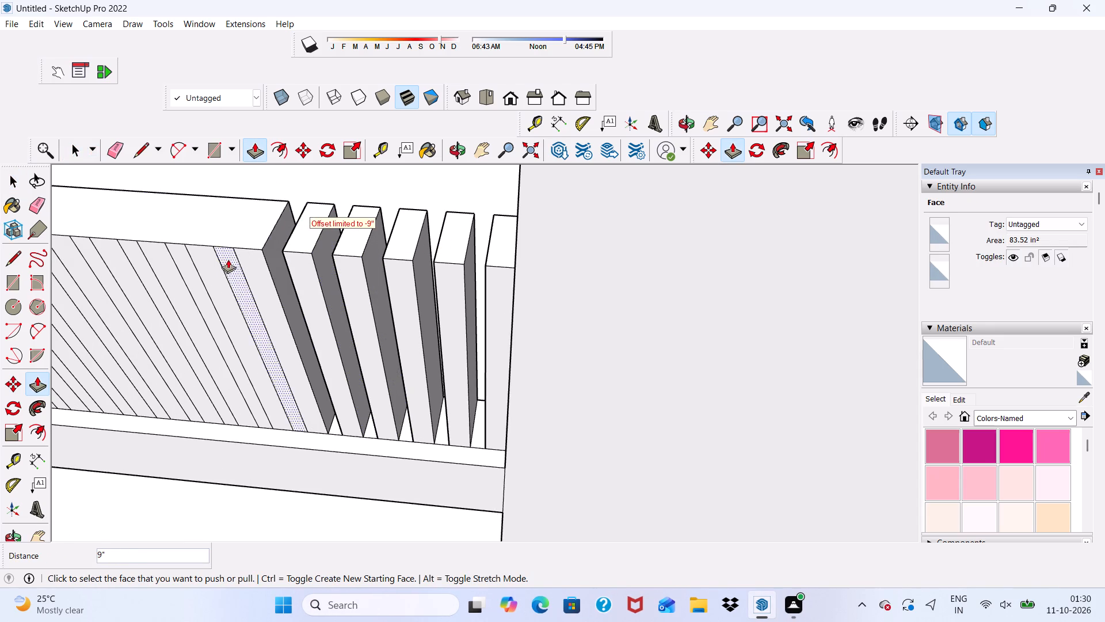
drag(231, 256, 262, 199)
drag(184, 255, 220, 203)
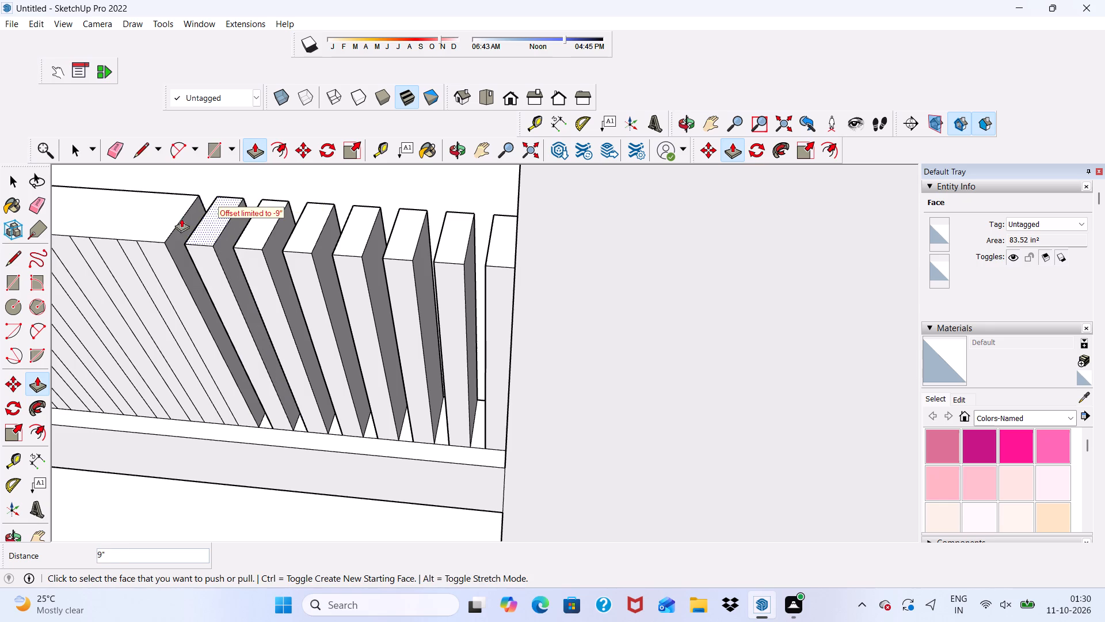
drag(137, 255, 179, 207)
Push the ninth and tenth gap faces from the central tower 9" through the parapet wall.
scroll(181, 230, down, 11)
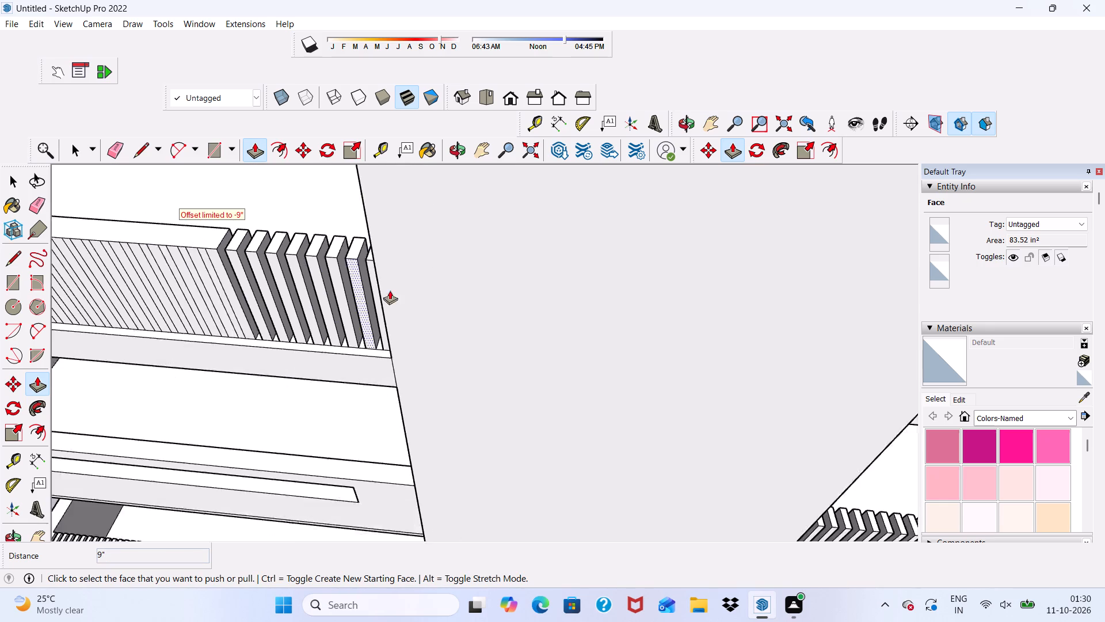
scroll(390, 290, down, 1)
scroll(324, 291, up, 1)
scroll(207, 256, up, 18)
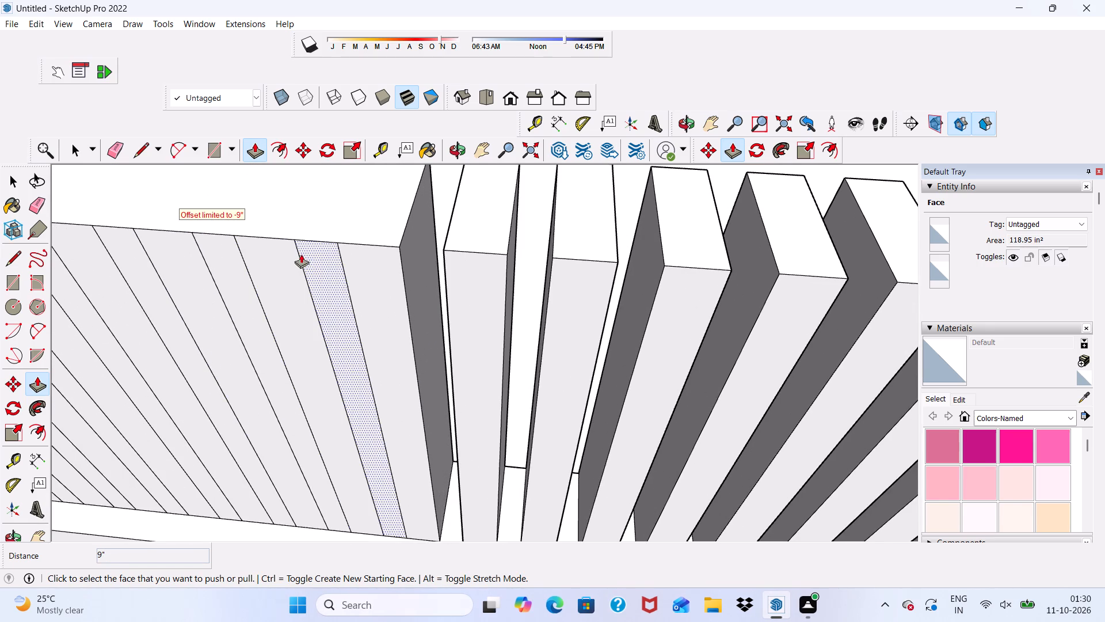
drag(319, 260, 344, 168)
scroll(307, 245, down, 7)
scroll(325, 204, up, 4)
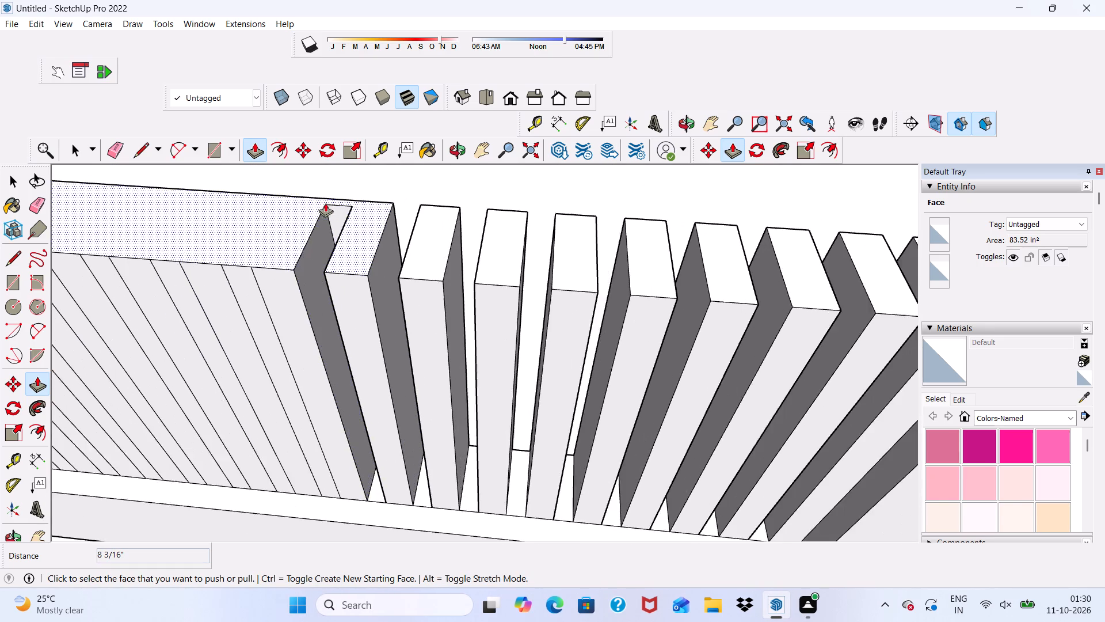
drag(334, 210, 346, 187)
drag(244, 300, 285, 198)
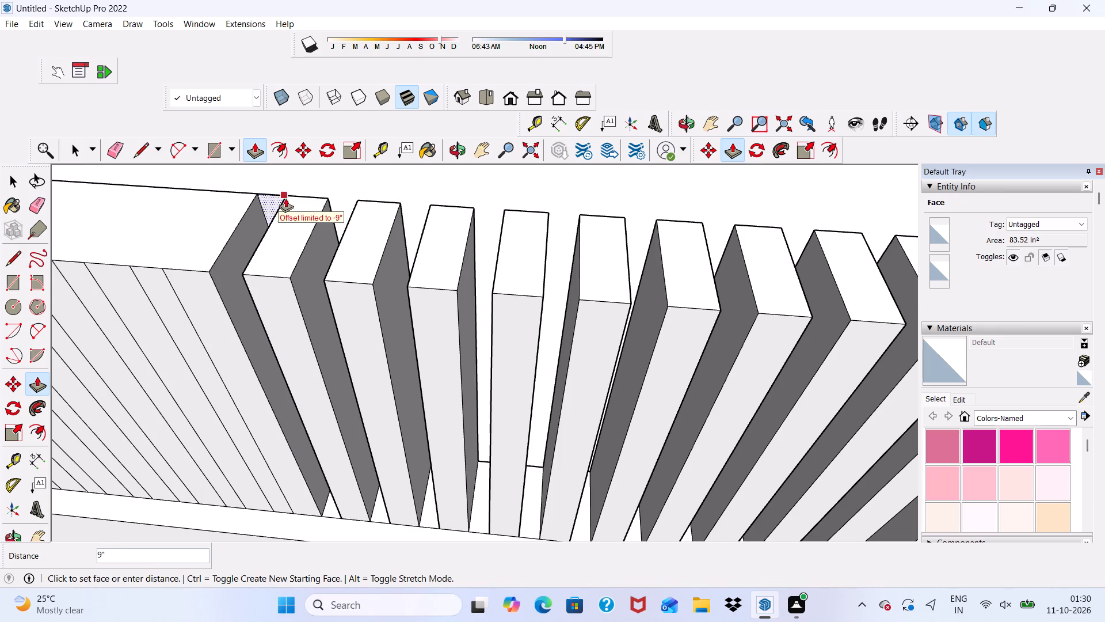
drag(285, 198, 287, 197)
click(287, 197)
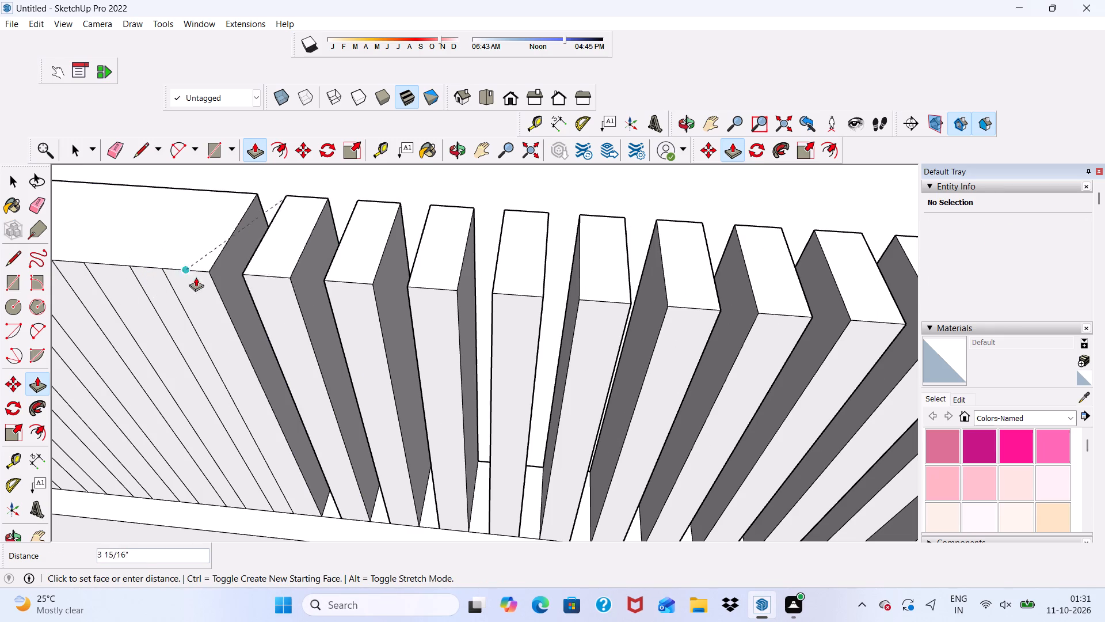
key(space)
Push the eleventh and twelfth gap faces from the central tower 9" through the parapet wall.
click(254, 146)
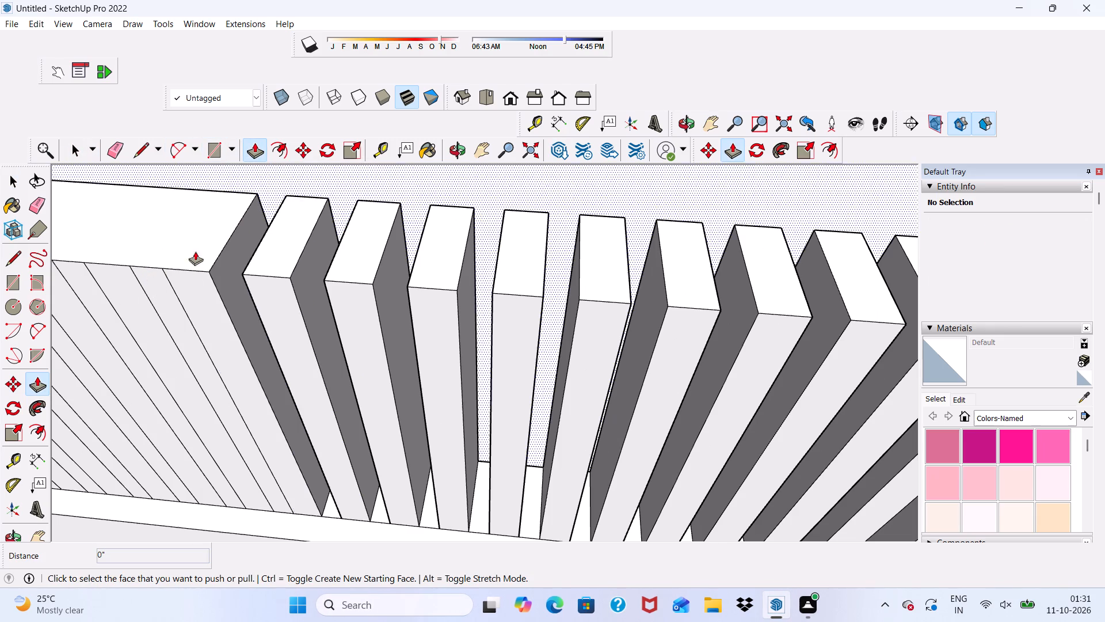
drag(164, 295, 233, 208)
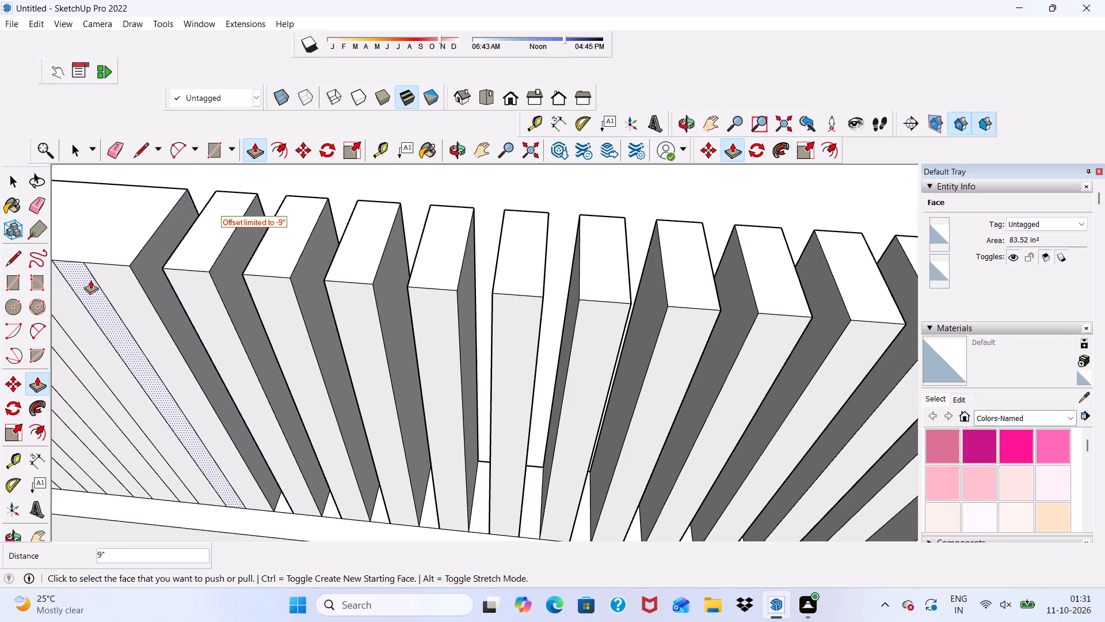
drag(90, 280, 173, 192)
click(173, 192)
Push the thirteenth to fifteenth gap faces from the central tower all the way through the parapet wall.
scroll(205, 319, down, 16)
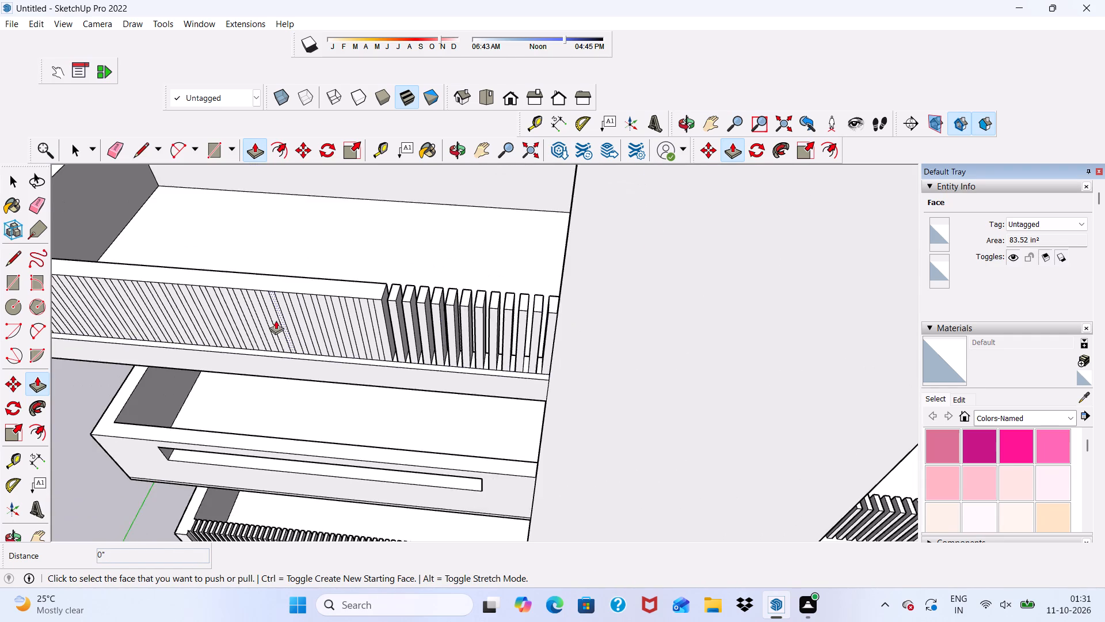
scroll(283, 304, up, 5)
scroll(370, 297, up, 12)
drag(471, 317, 470, 259)
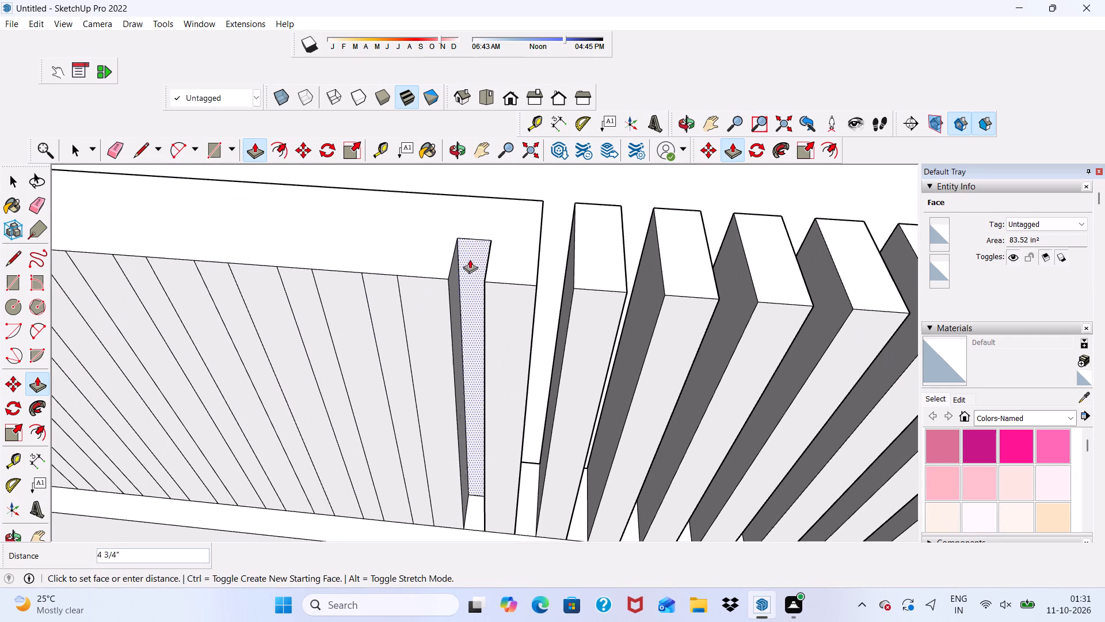
drag(470, 259, 470, 238)
click(470, 234)
click(479, 195)
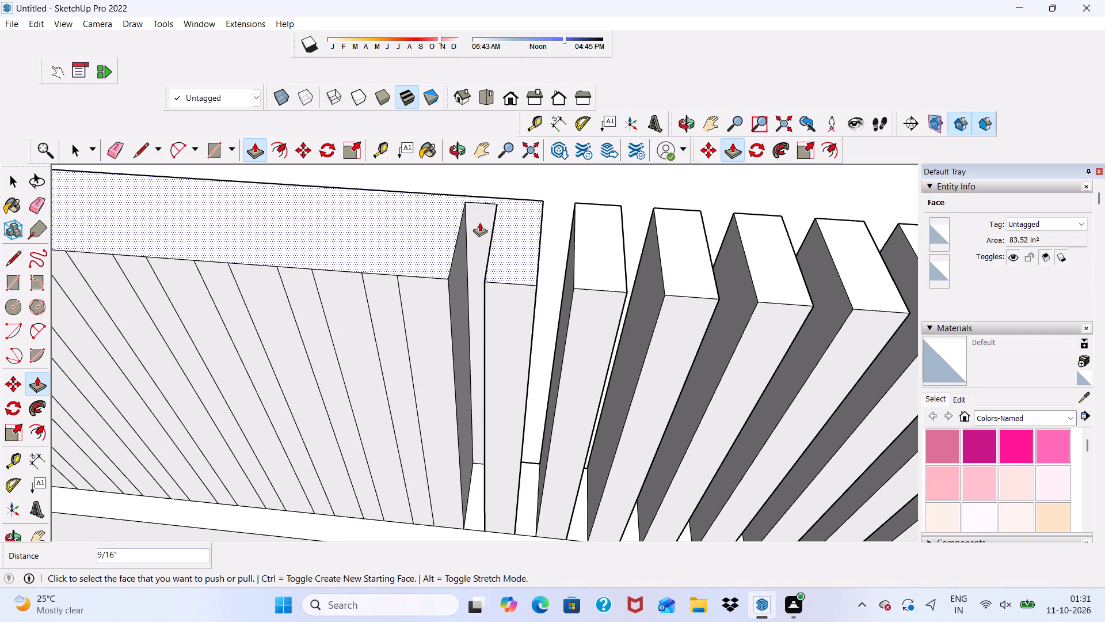
drag(479, 222, 488, 198)
drag(387, 309, 391, 241)
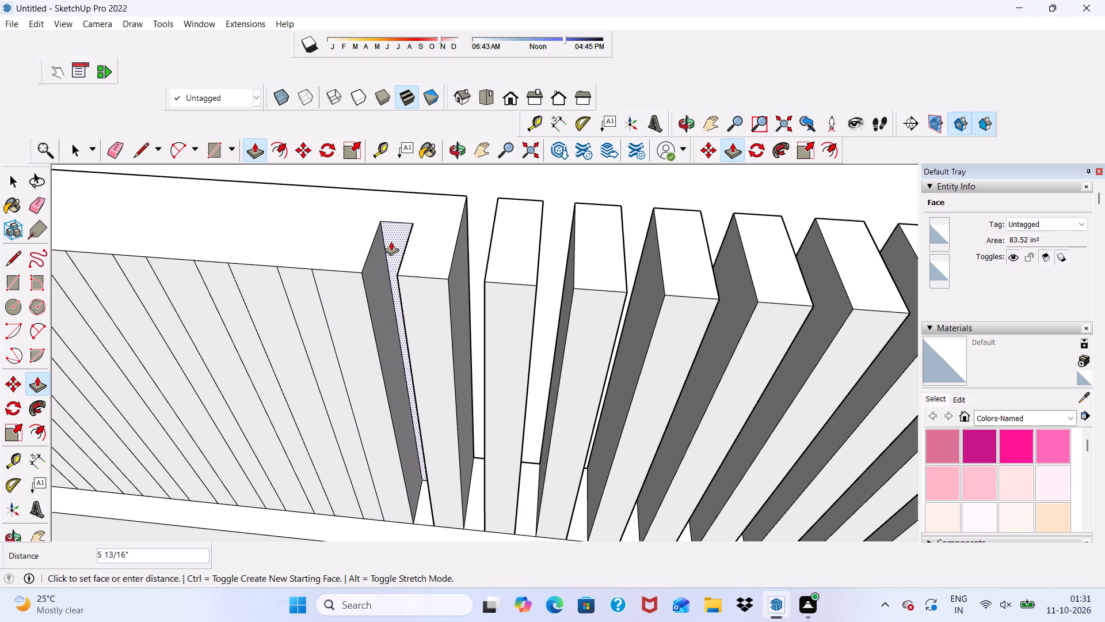
drag(391, 241, 413, 173)
drag(306, 310, 356, 208)
click(356, 208)
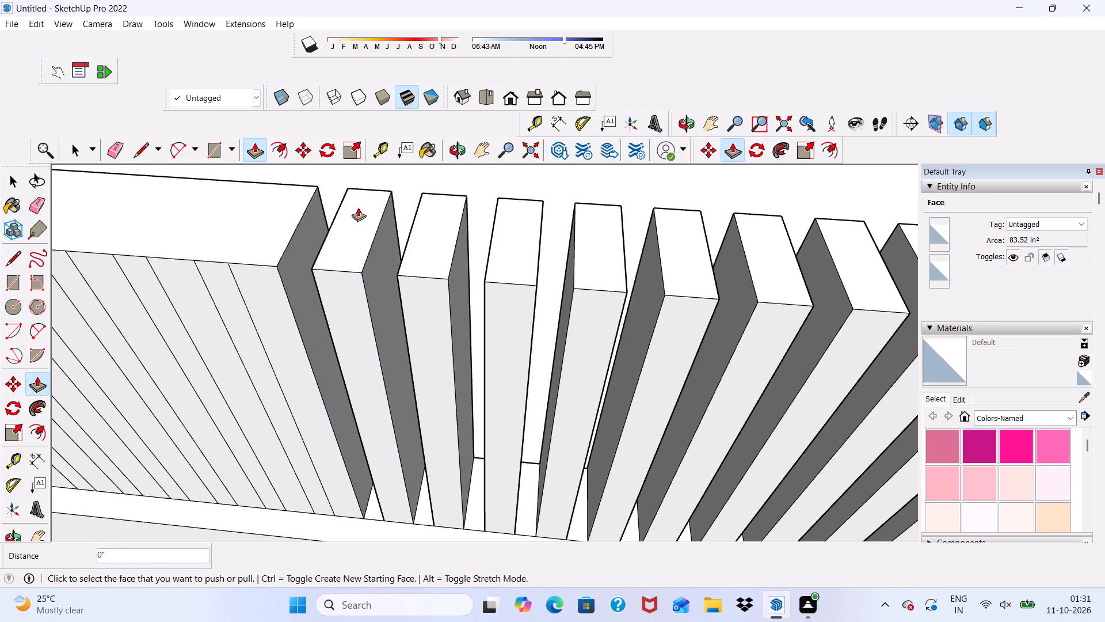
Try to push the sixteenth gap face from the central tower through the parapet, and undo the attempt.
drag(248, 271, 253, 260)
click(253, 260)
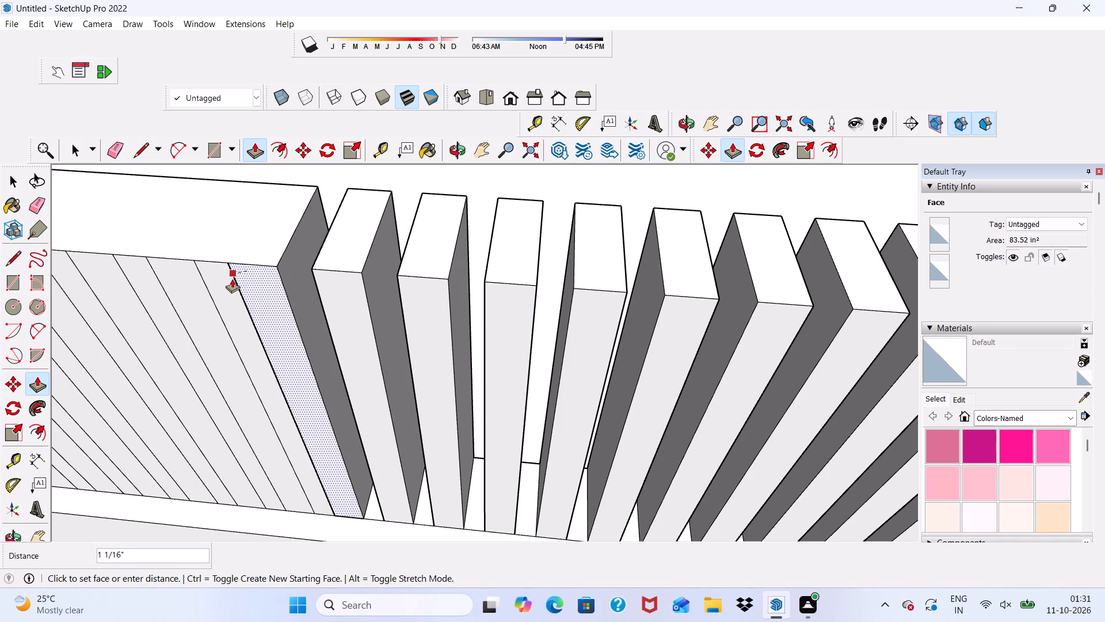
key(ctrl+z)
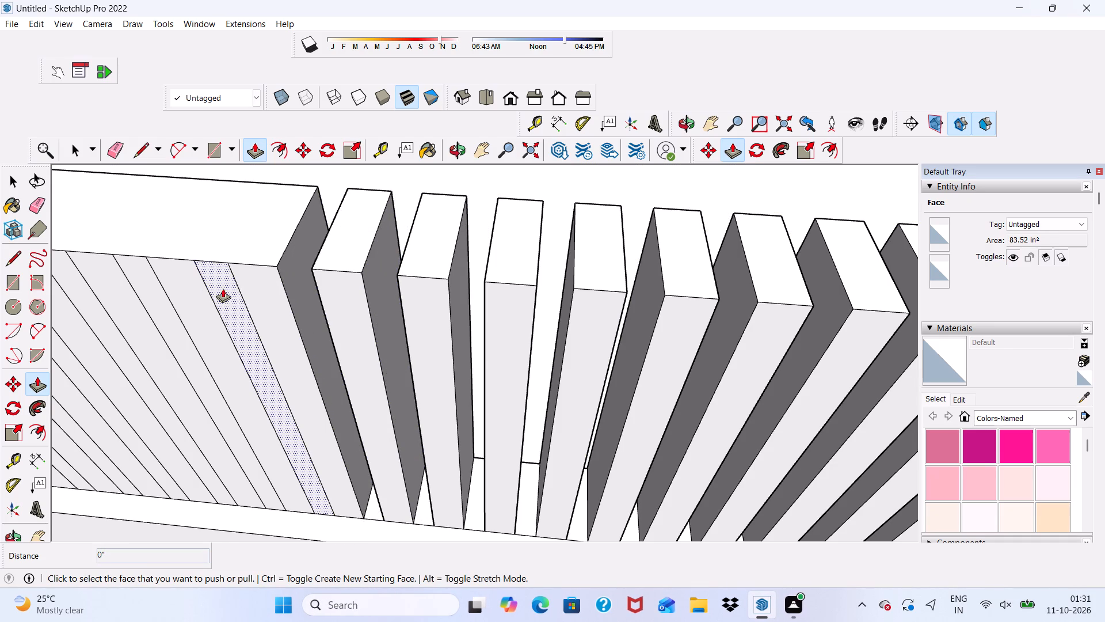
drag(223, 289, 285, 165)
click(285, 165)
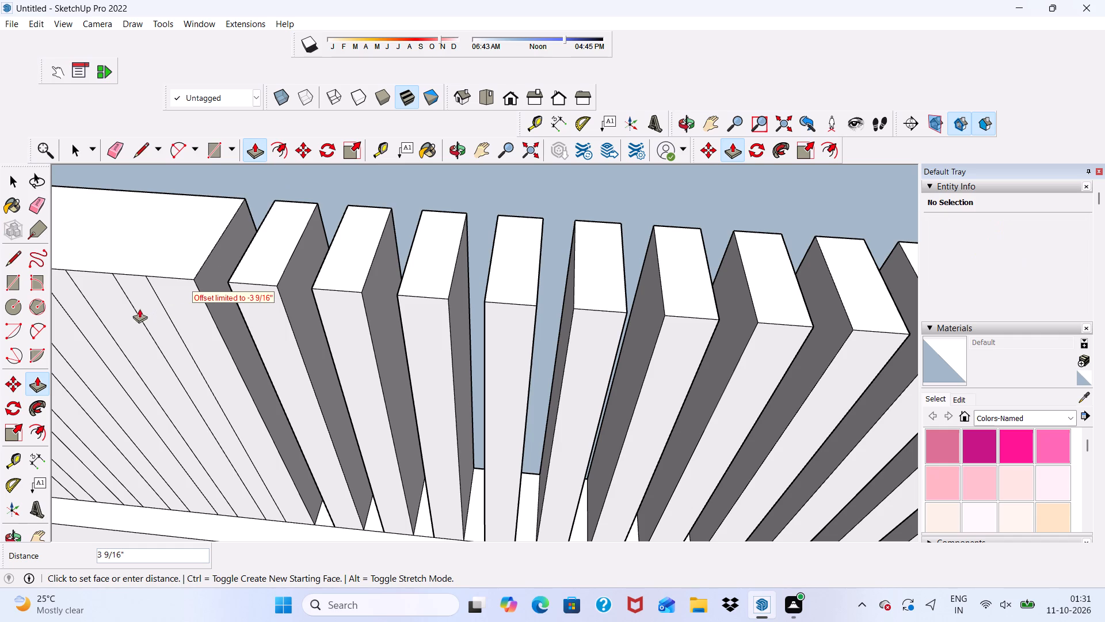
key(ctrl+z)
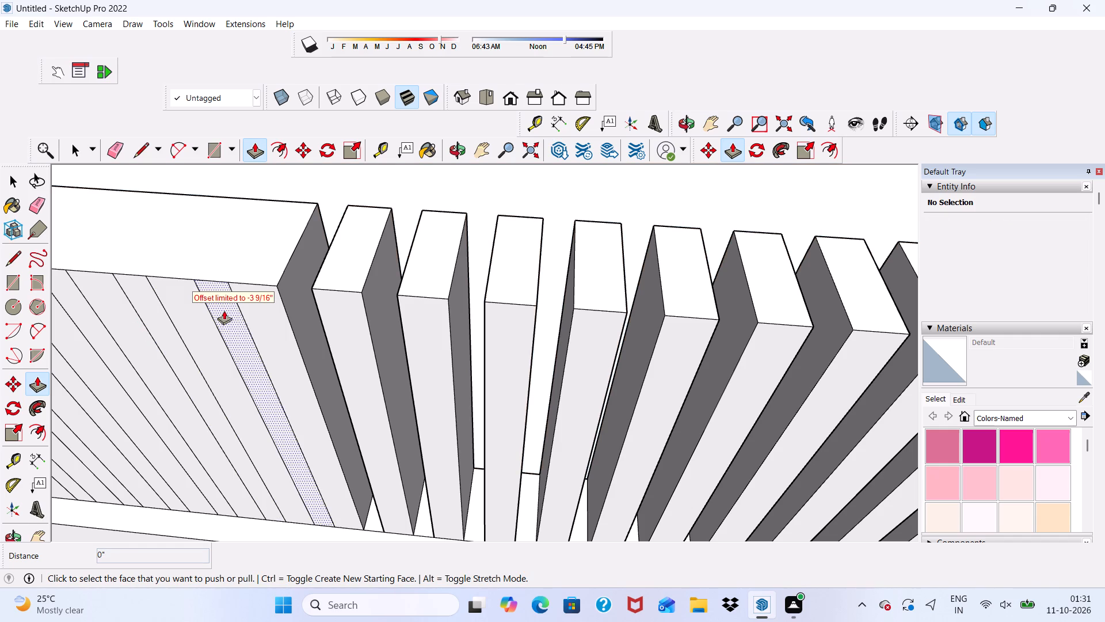
Push the sixteenth gap face from the central tower completely through the parapet wall, keeping the strip tops level.
drag(224, 294, 227, 256)
scroll(215, 346, up, 3)
drag(231, 331, 239, 295)
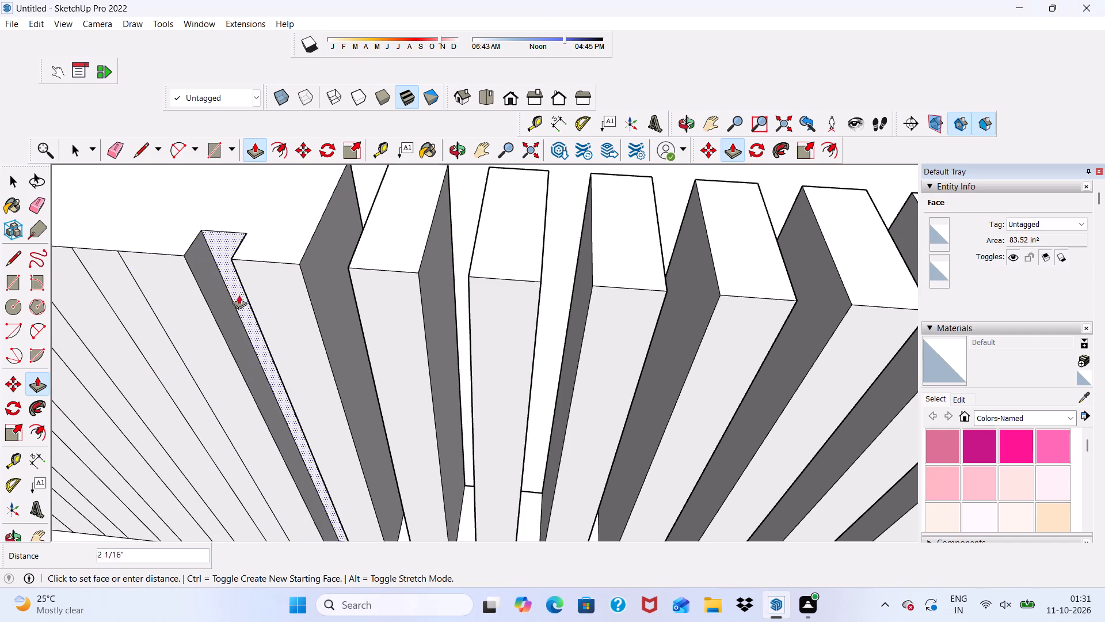
drag(239, 295, 308, 192)
click(308, 192)
scroll(341, 253, down, 6)
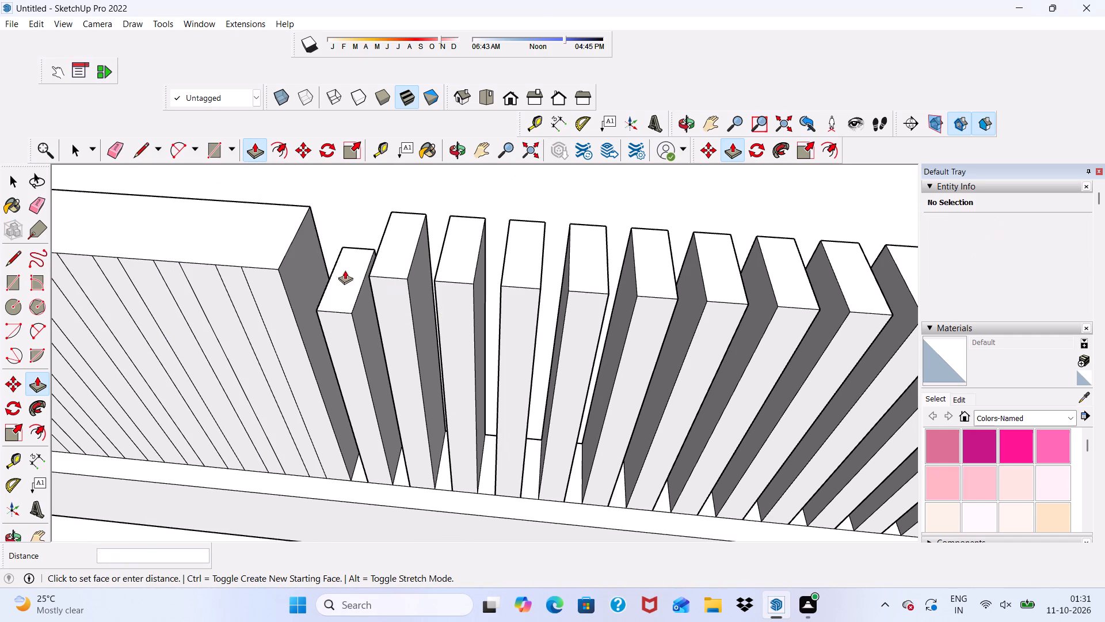
key(space)
Push the seventeenth to nineteenth gap faces from the central tower 9" through the parapet wall.
scroll(294, 270, down, 10)
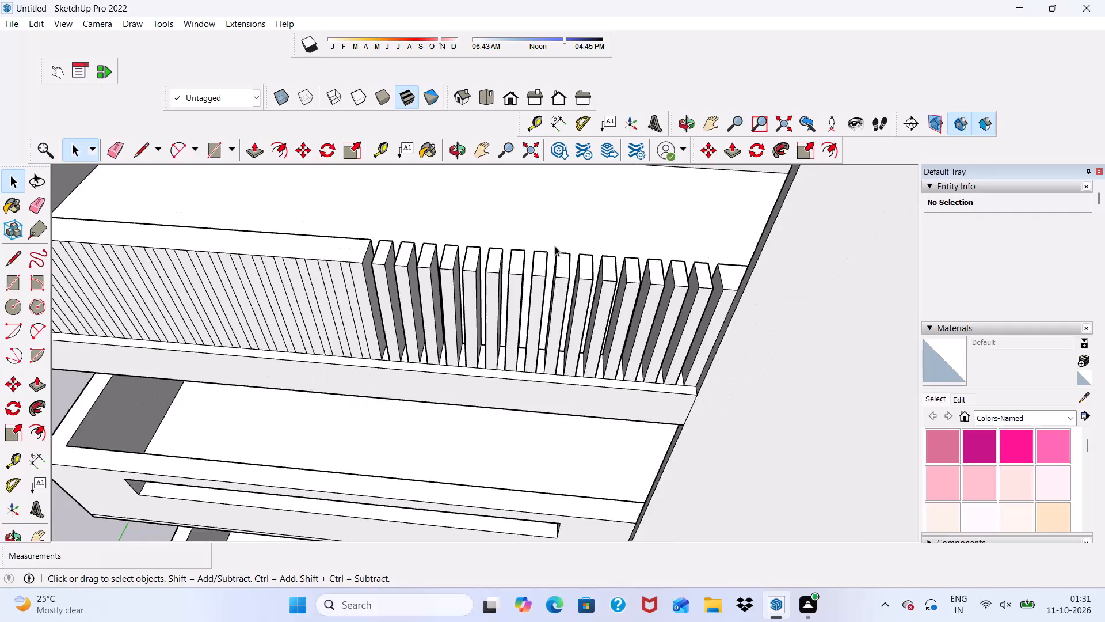
scroll(555, 246, down, 5)
middle_drag(376, 341, 351, 336)
scroll(424, 246, up, 6)
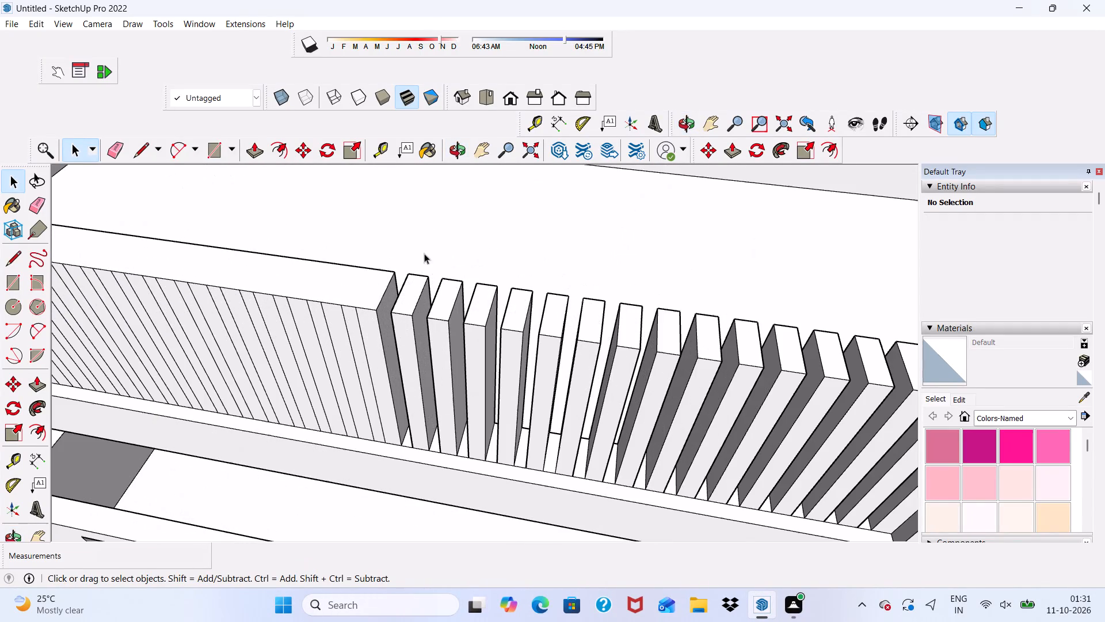
click(256, 155)
scroll(376, 358, up, 3)
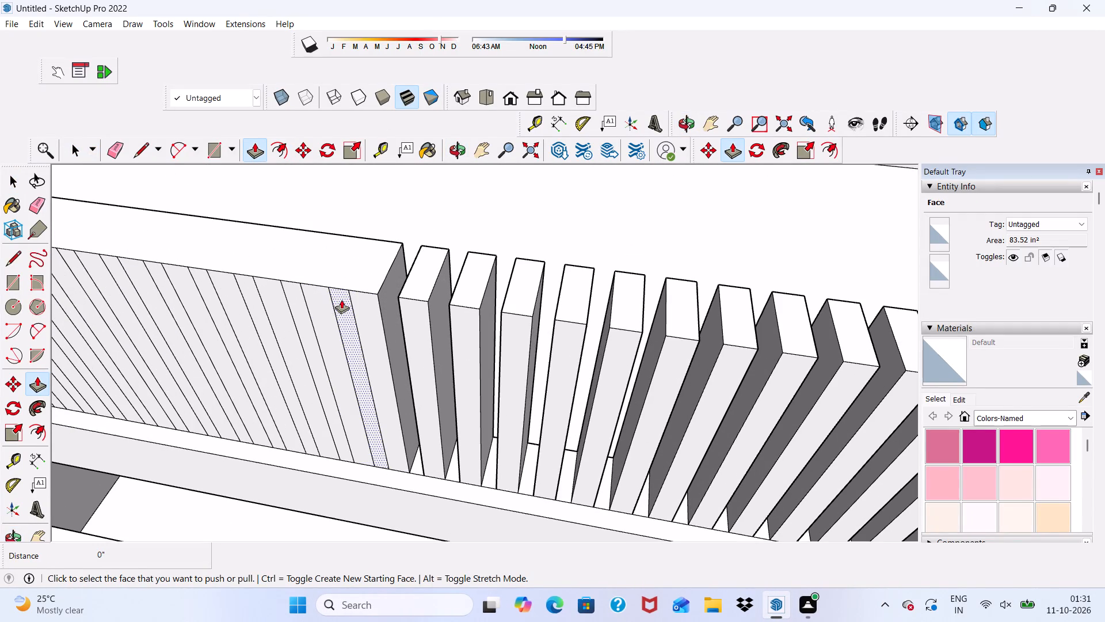
drag(344, 290, 375, 232)
drag(294, 295, 310, 255)
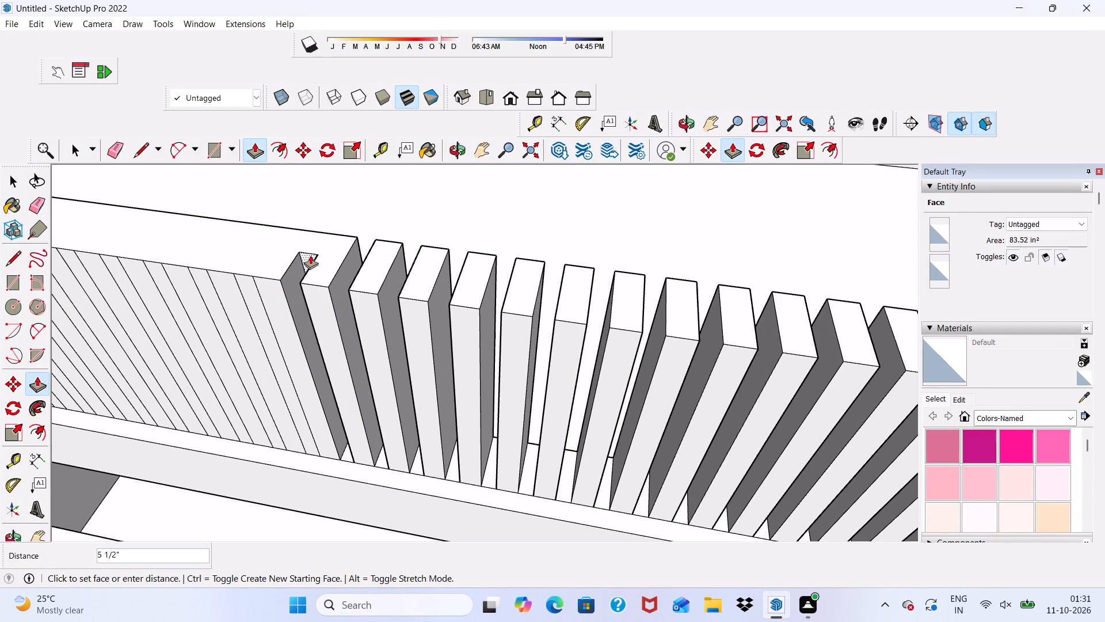
drag(310, 255, 341, 233)
drag(251, 291, 292, 234)
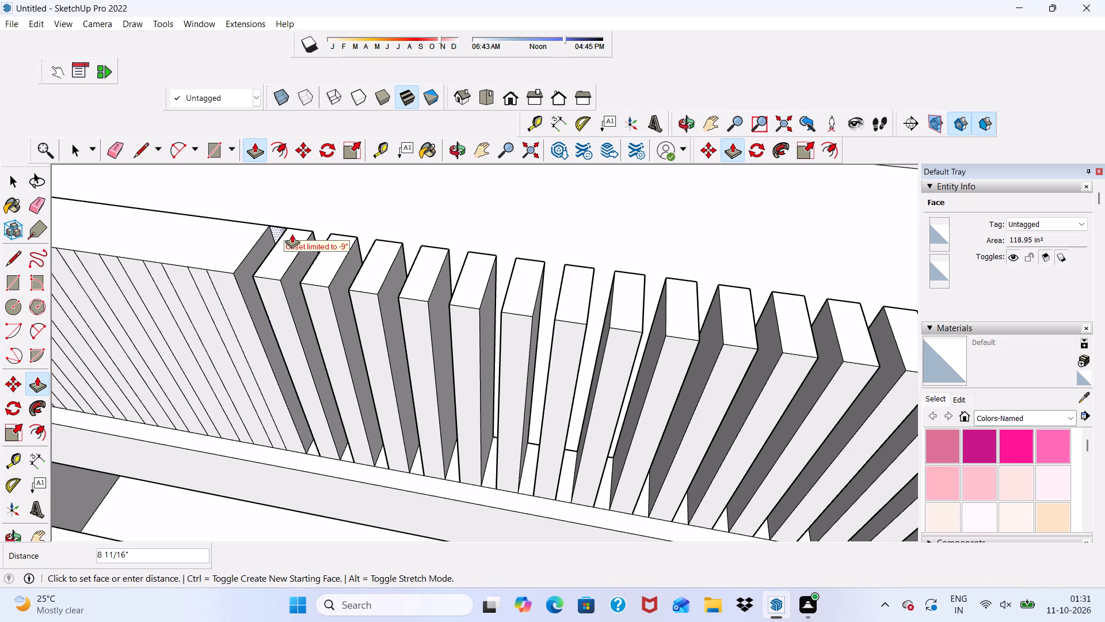
drag(292, 234, 293, 233)
Push the twentieth to twenty-third gap faces from the central tower 9" through the parapet wall.
scroll(341, 257, down, 12)
scroll(322, 266, up, 10)
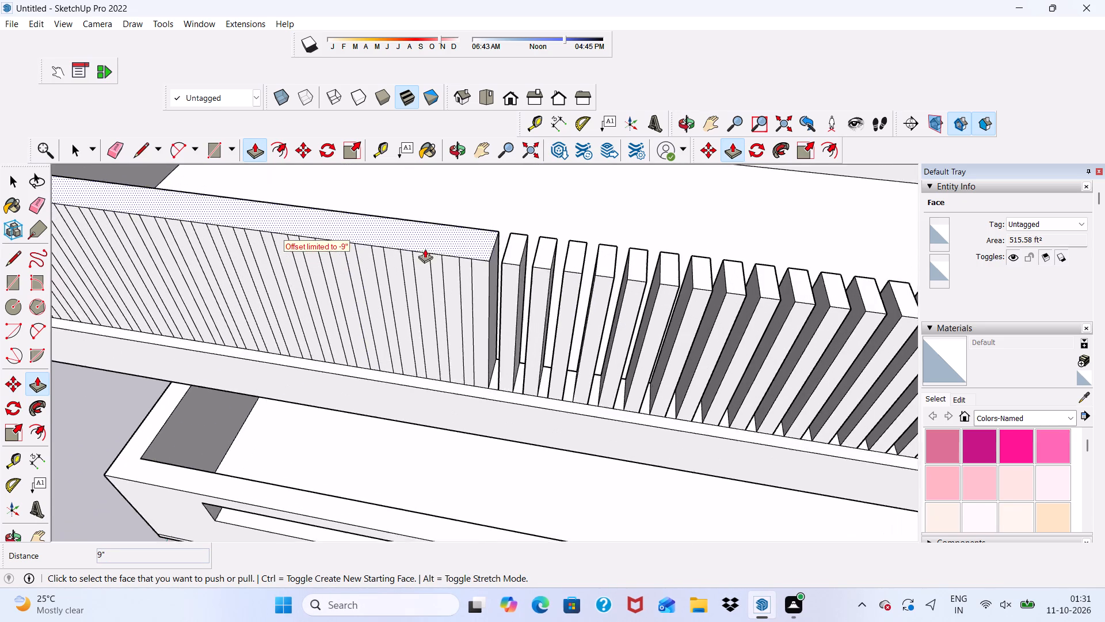
scroll(425, 249, up, 7)
drag(493, 268, 524, 198)
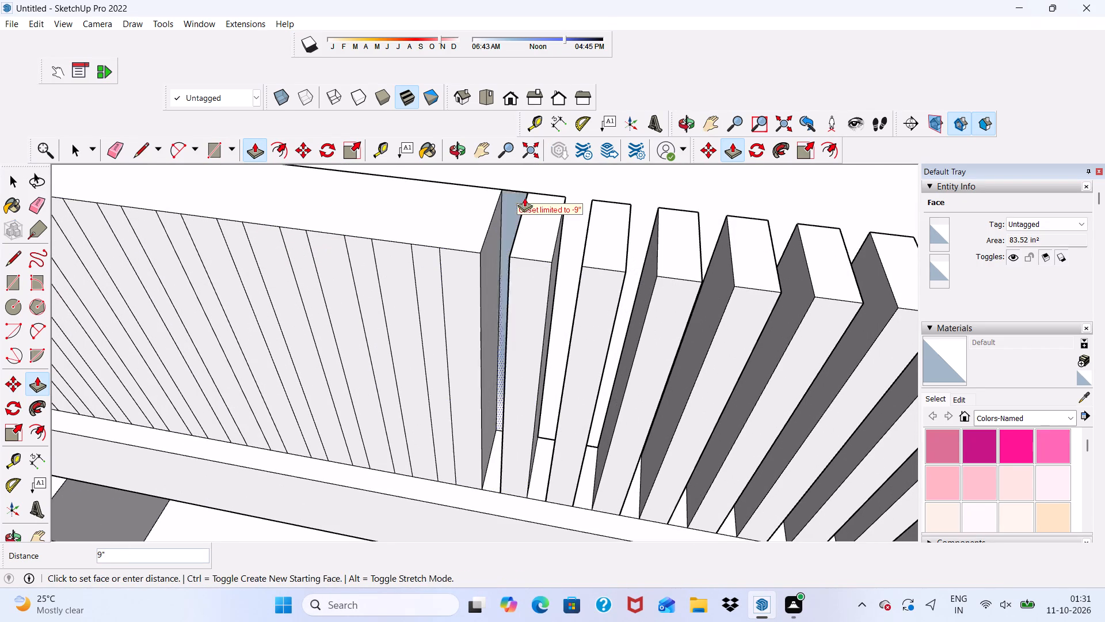
drag(425, 275, 458, 207)
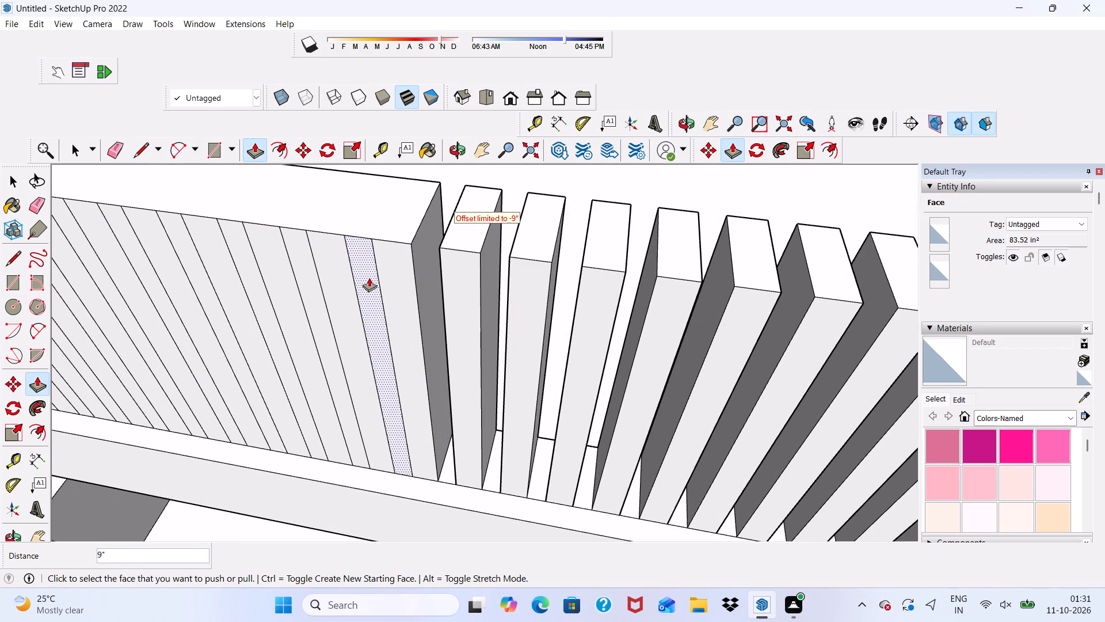
drag(369, 275, 414, 192)
drag(304, 254, 315, 230)
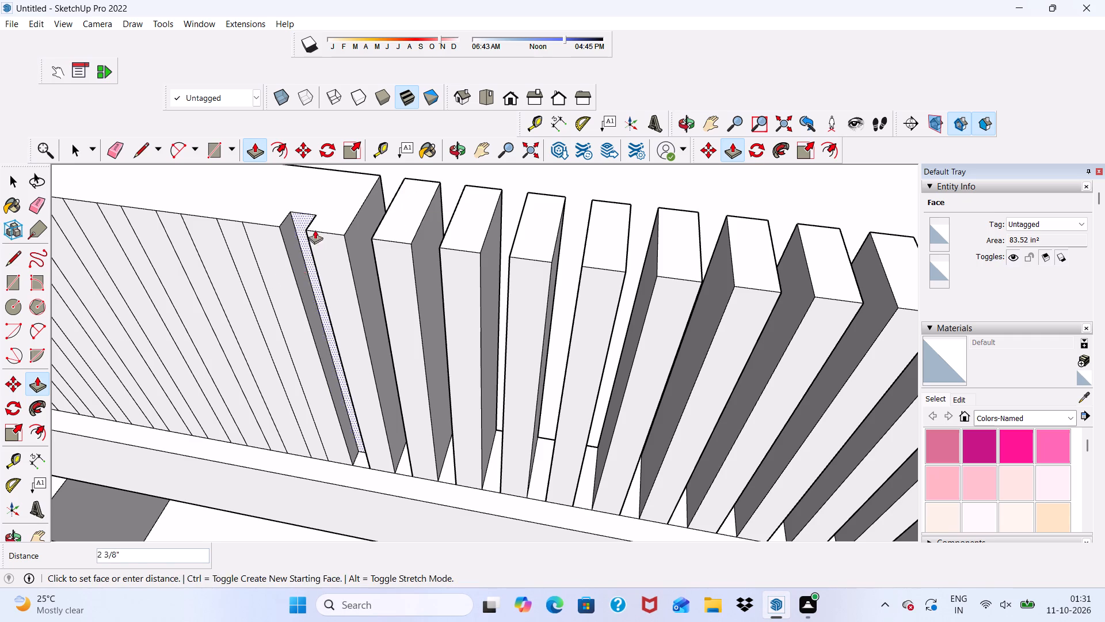
drag(315, 230, 350, 181)
Push the twenty-fourth and twenty-fifth gap faces from the central tower 9" through the parapet, leaving the strip tops level.
scroll(374, 229, down, 12)
scroll(362, 265, up, 8)
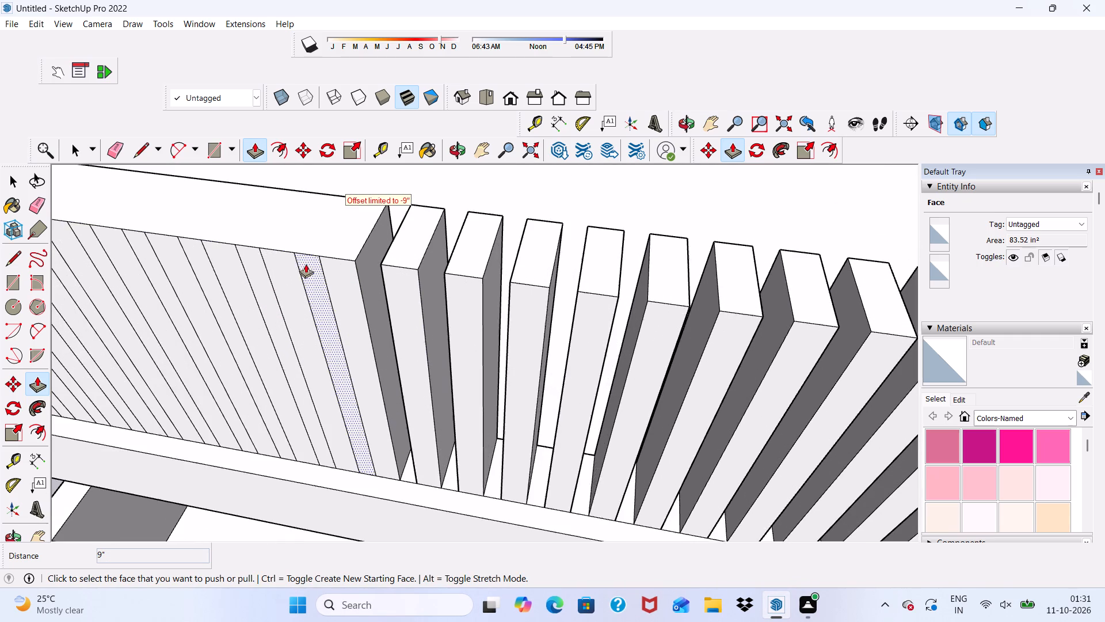
scroll(306, 264, up, 6)
drag(308, 264, 368, 189)
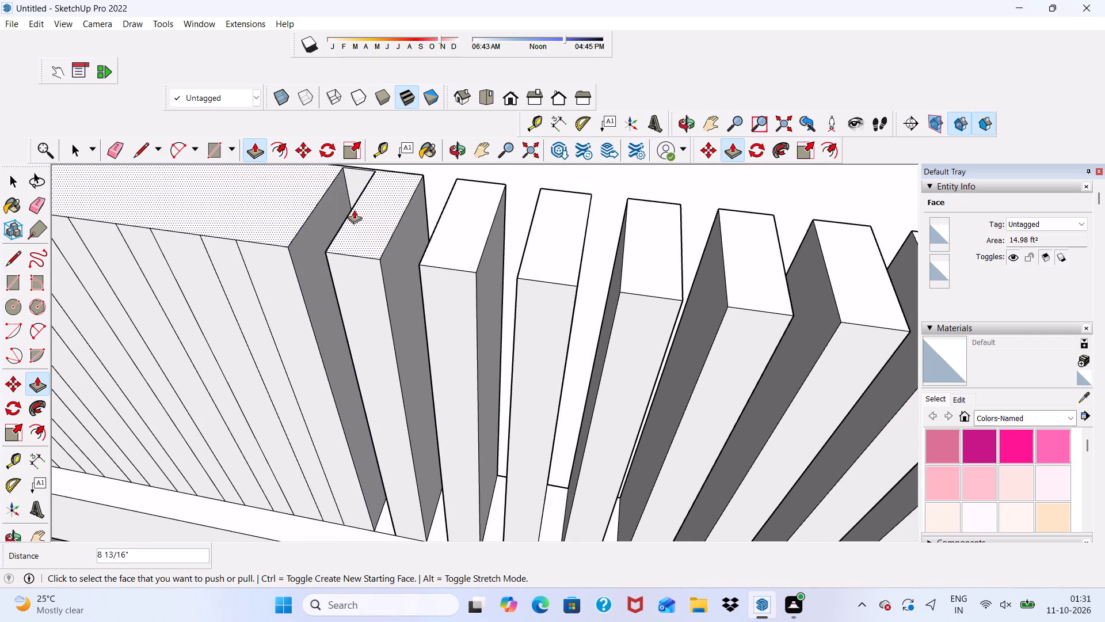
drag(348, 186, 363, 175)
scroll(350, 275, down, 3)
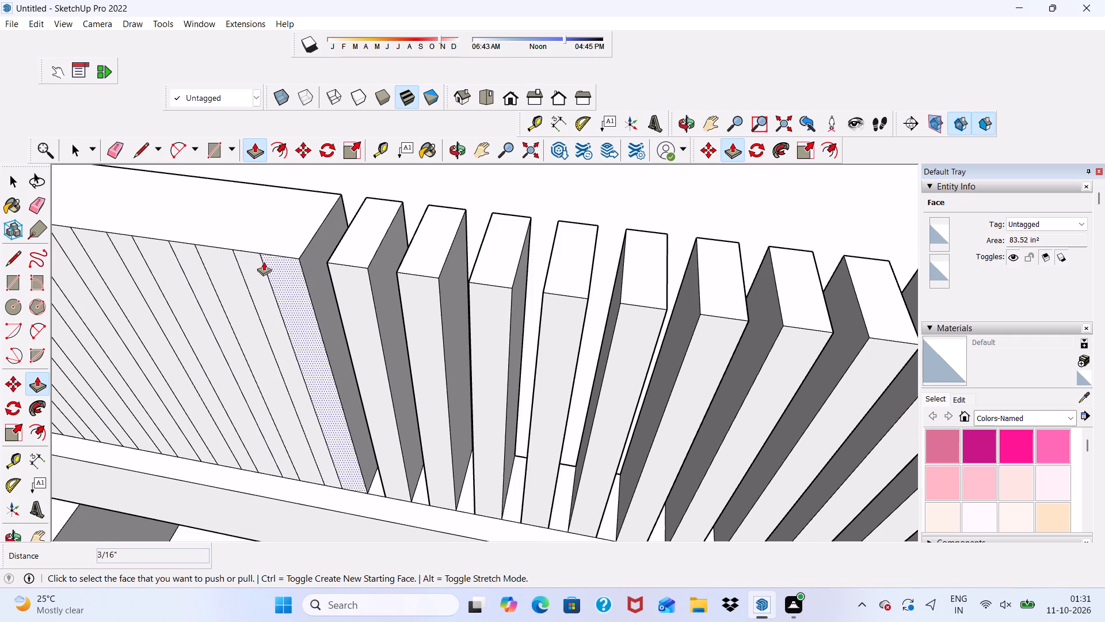
drag(256, 260, 333, 203)
click(333, 203)
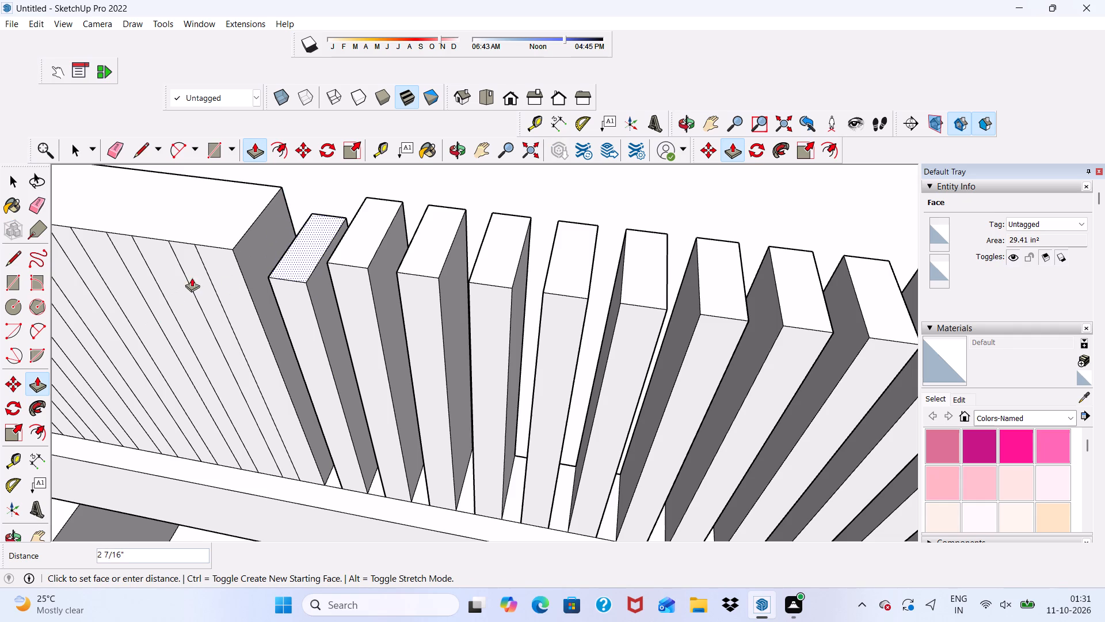
key(space)
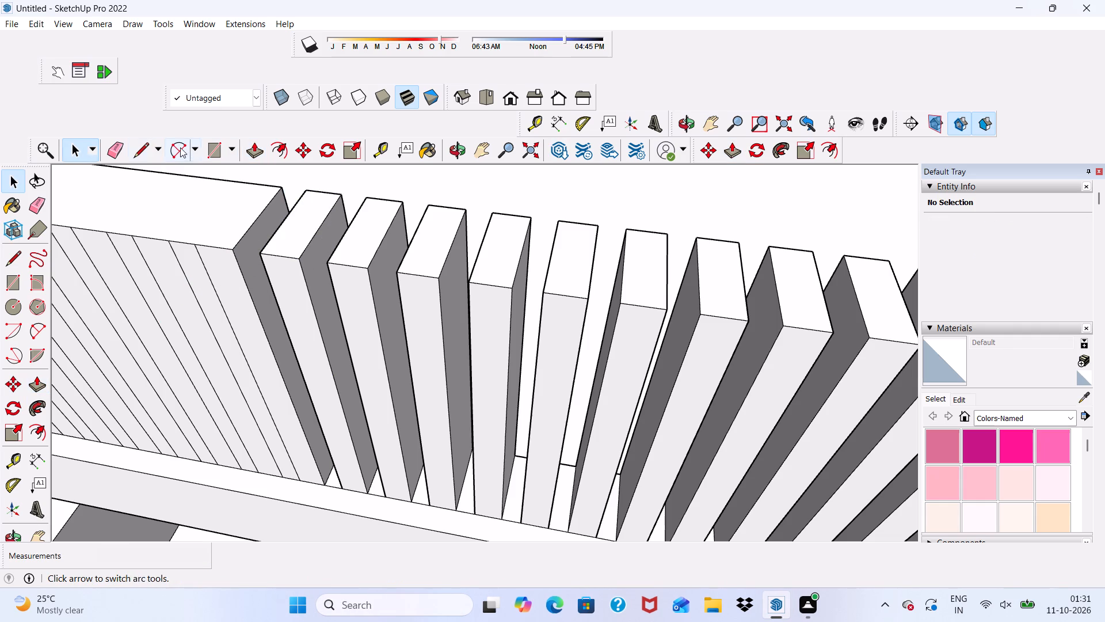
Push the twenty-sixth to twenty-eighth gap faces from the central tower 9" through the parapet wall.
click(255, 145)
scroll(299, 240, down, 5)
scroll(424, 294, down, 4)
scroll(164, 312, up, 4)
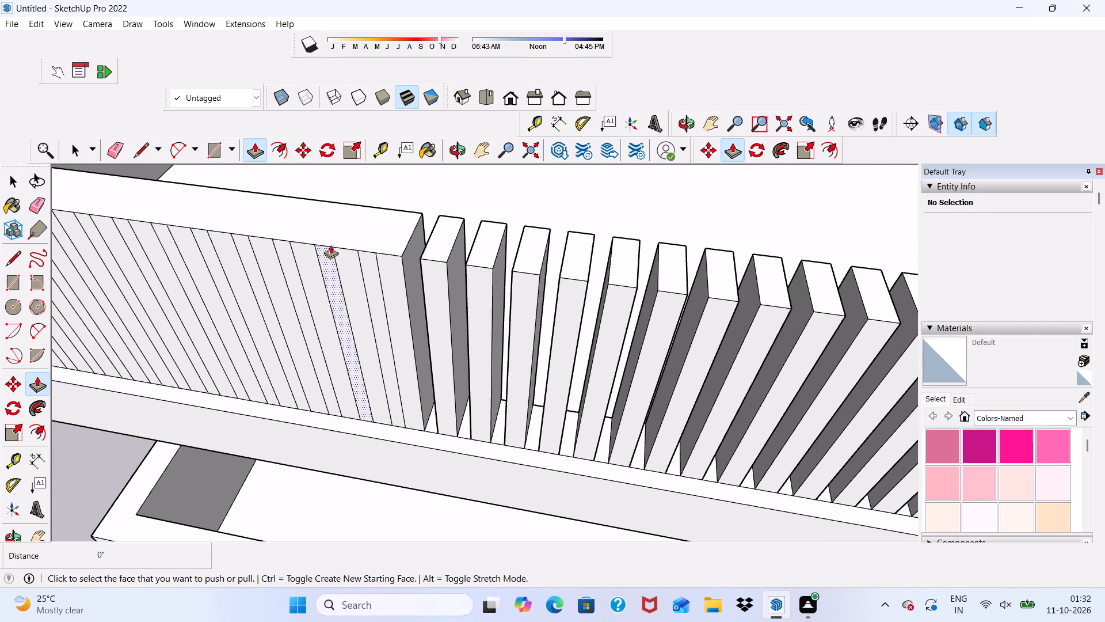
scroll(336, 244, up, 4)
drag(379, 282, 405, 201)
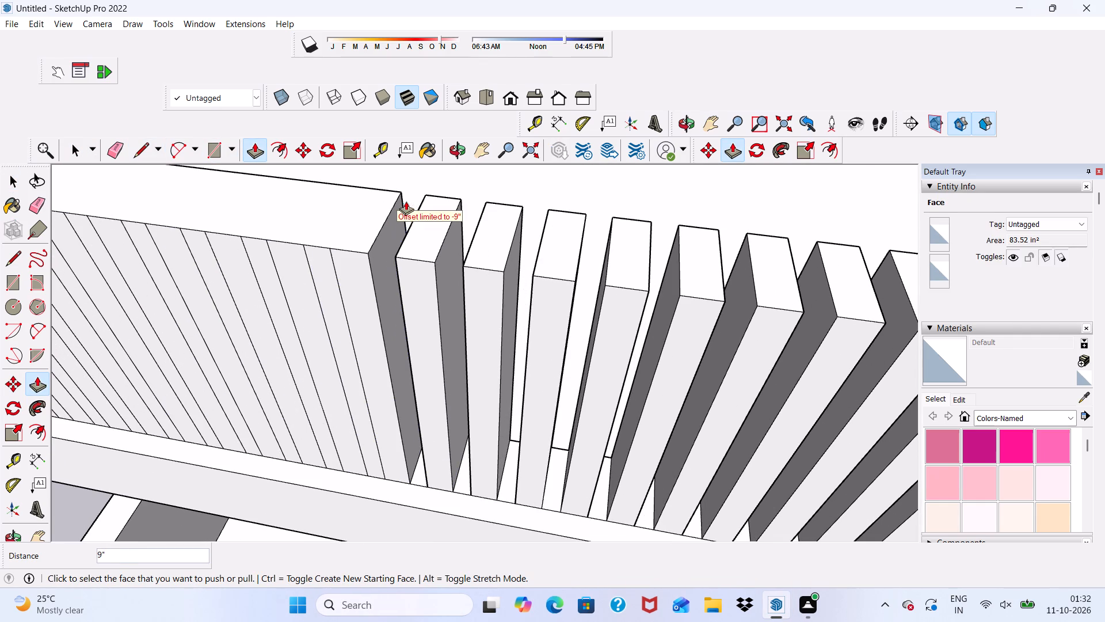
drag(322, 274, 345, 208)
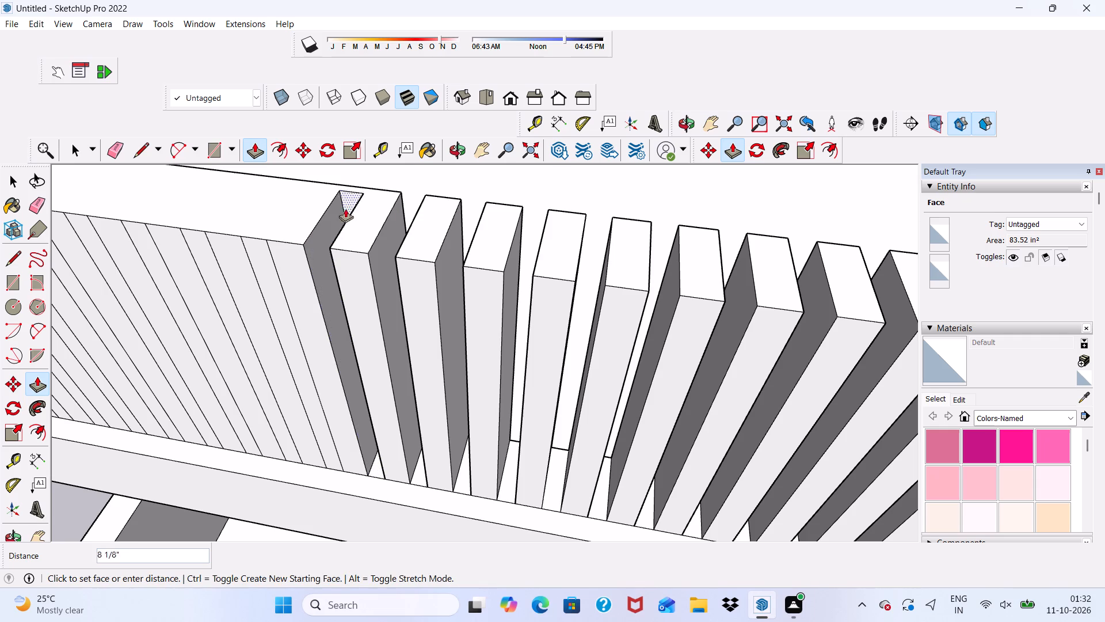
drag(345, 208, 354, 202)
drag(267, 278, 317, 209)
Push the twenty-ninth to thirty-first gap faces from the central tower 9" through the parapet wall.
scroll(332, 256, down, 2)
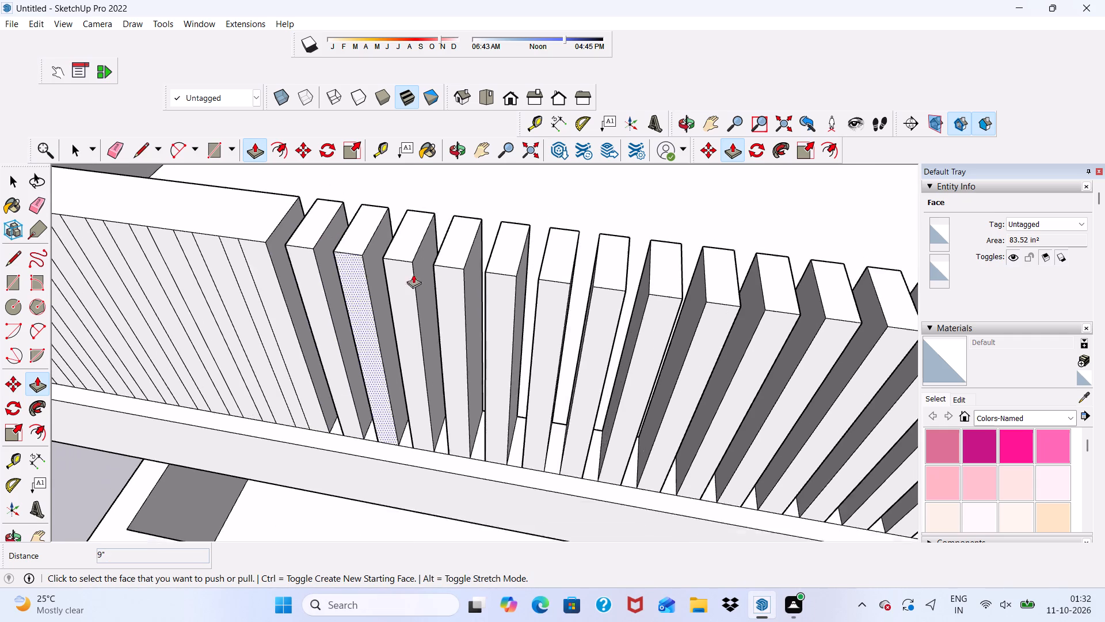
scroll(413, 274, down, 16)
scroll(369, 334, up, 10)
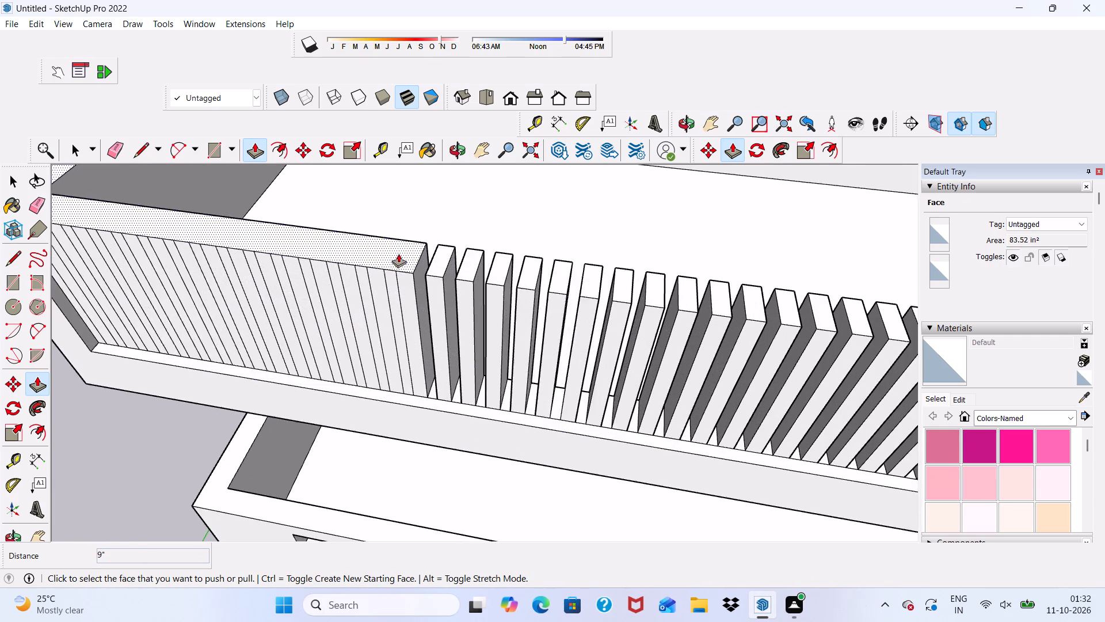
scroll(398, 253, up, 9)
drag(407, 280, 456, 199)
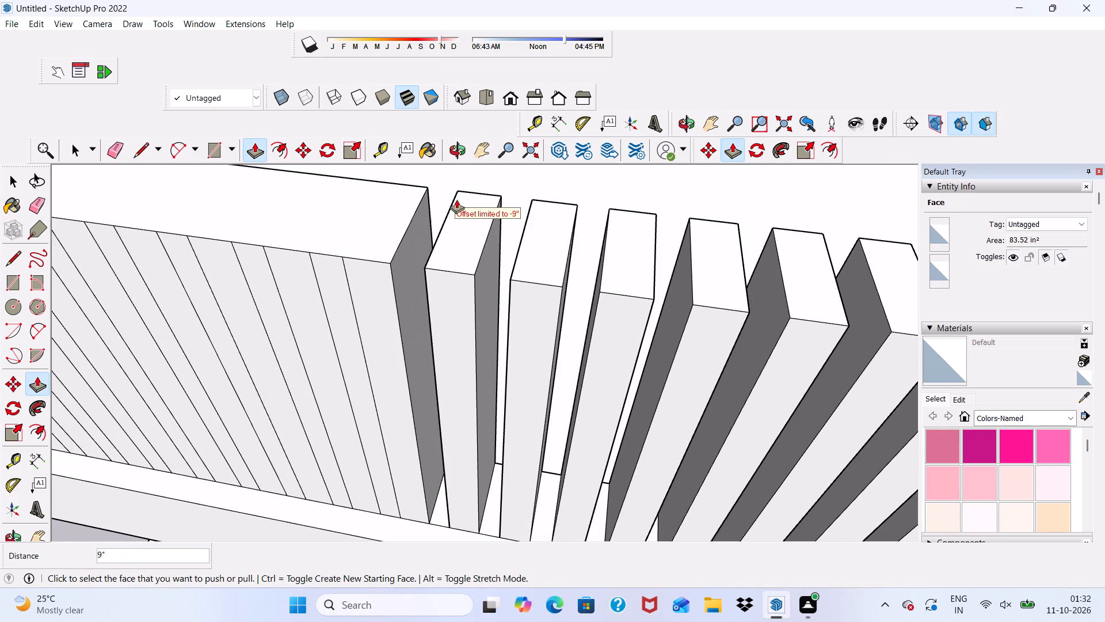
drag(340, 316, 414, 222)
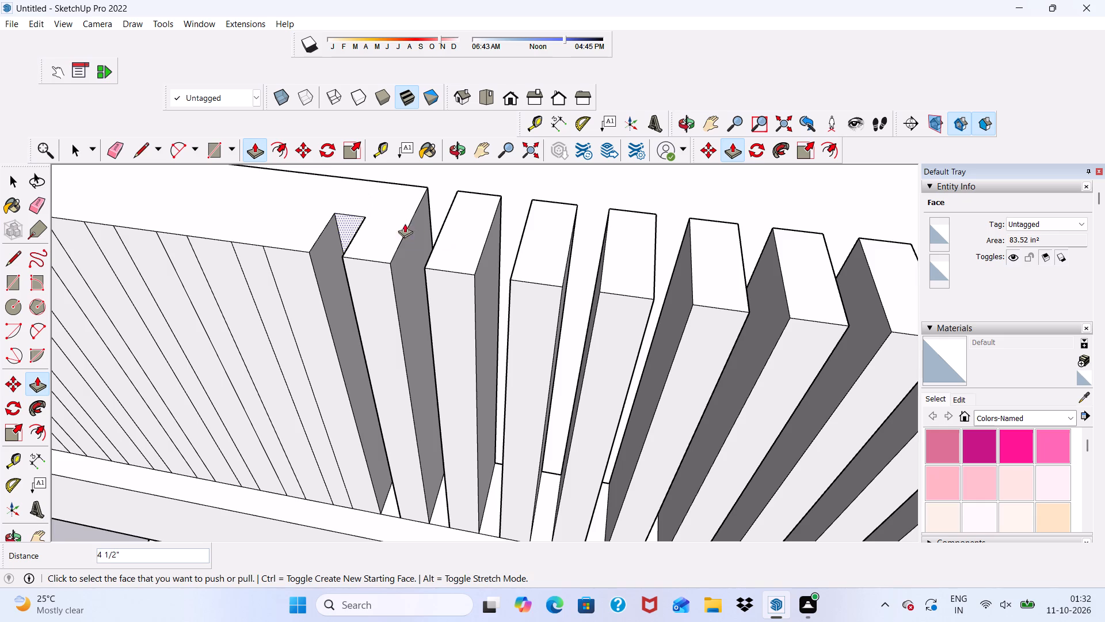
scroll(359, 252, up, 2)
scroll(346, 249, down, 3)
drag(345, 221, 363, 200)
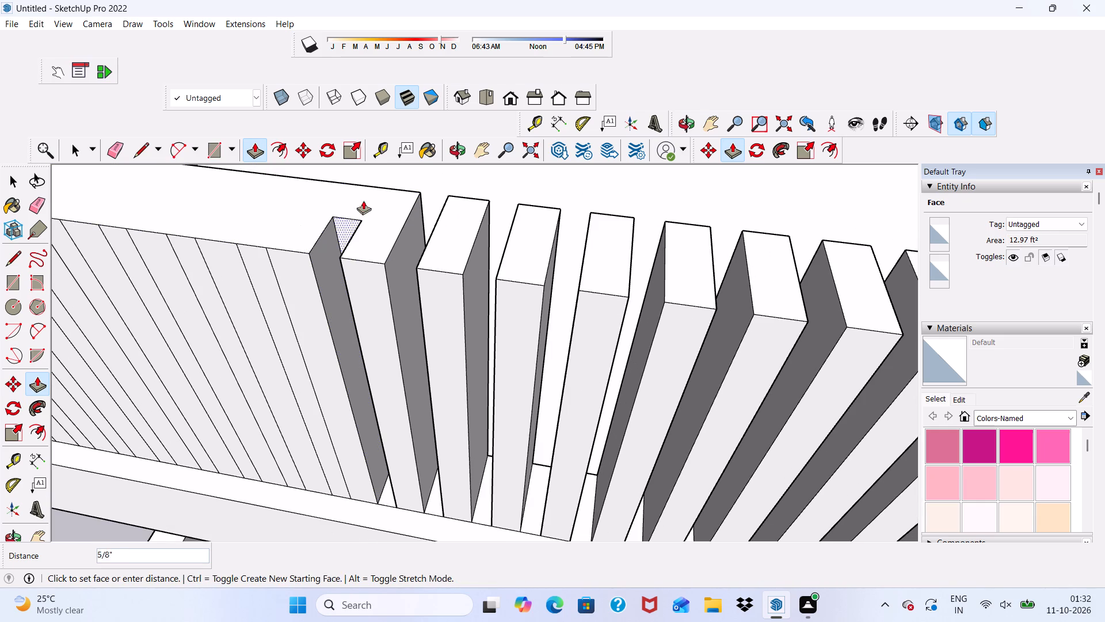
drag(363, 200, 396, 180)
drag(265, 272, 329, 199)
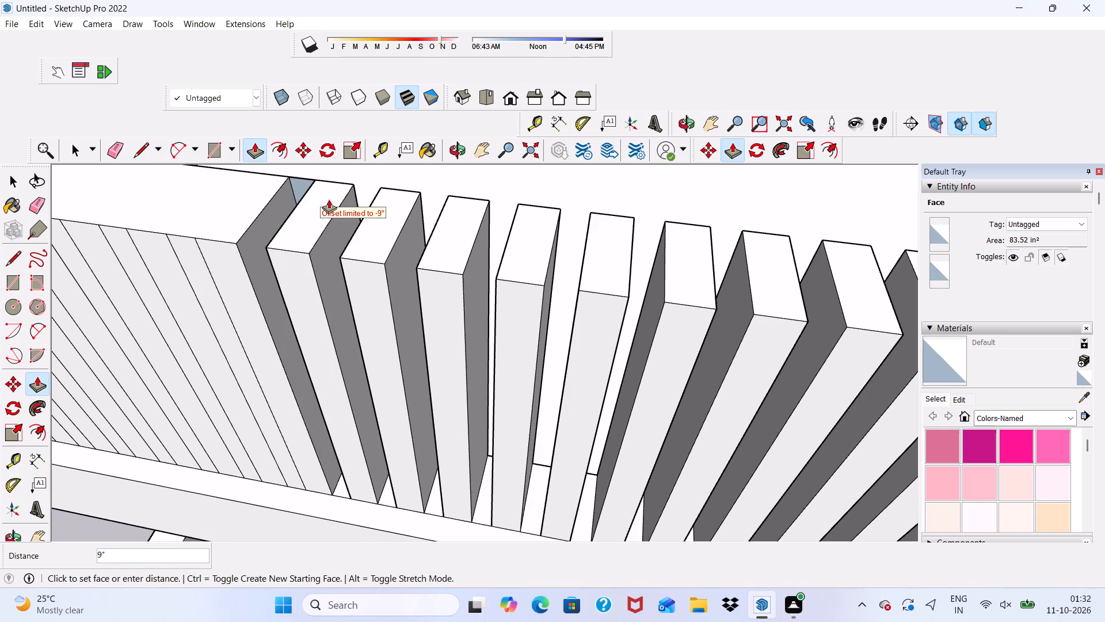
drag(329, 199, 337, 193)
Push the thirty-second to thirty-fourth gap faces from the central tower 9" through the parapet wall.
scroll(342, 206, down, 16)
scroll(466, 225, up, 4)
scroll(461, 228, down, 2)
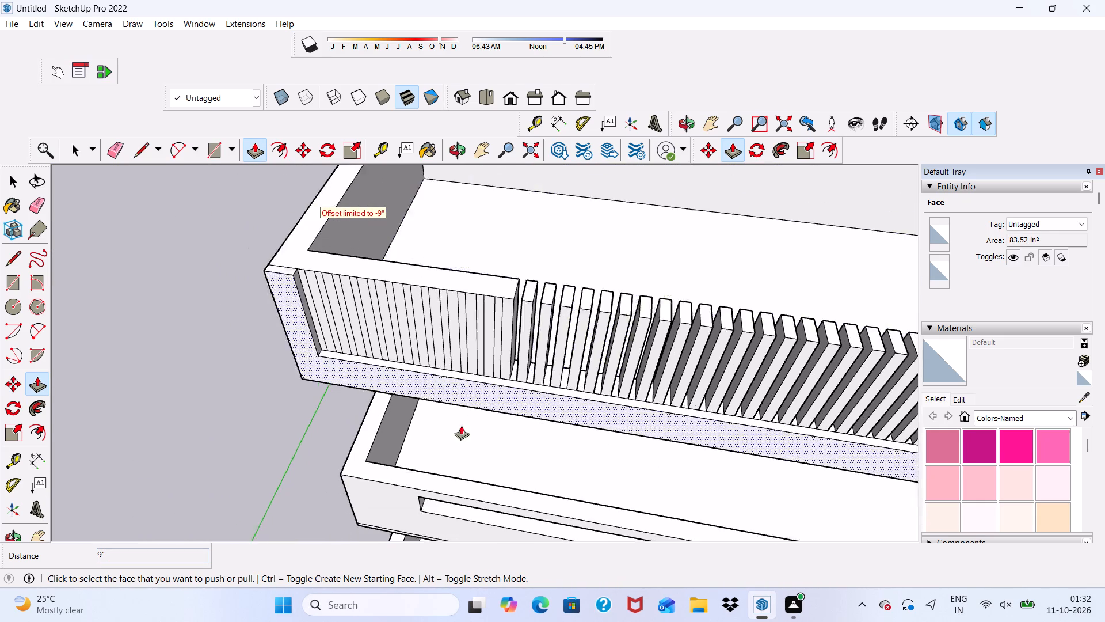
scroll(461, 426, down, 1)
middle_drag(455, 373, 433, 397)
scroll(477, 349, up, 2)
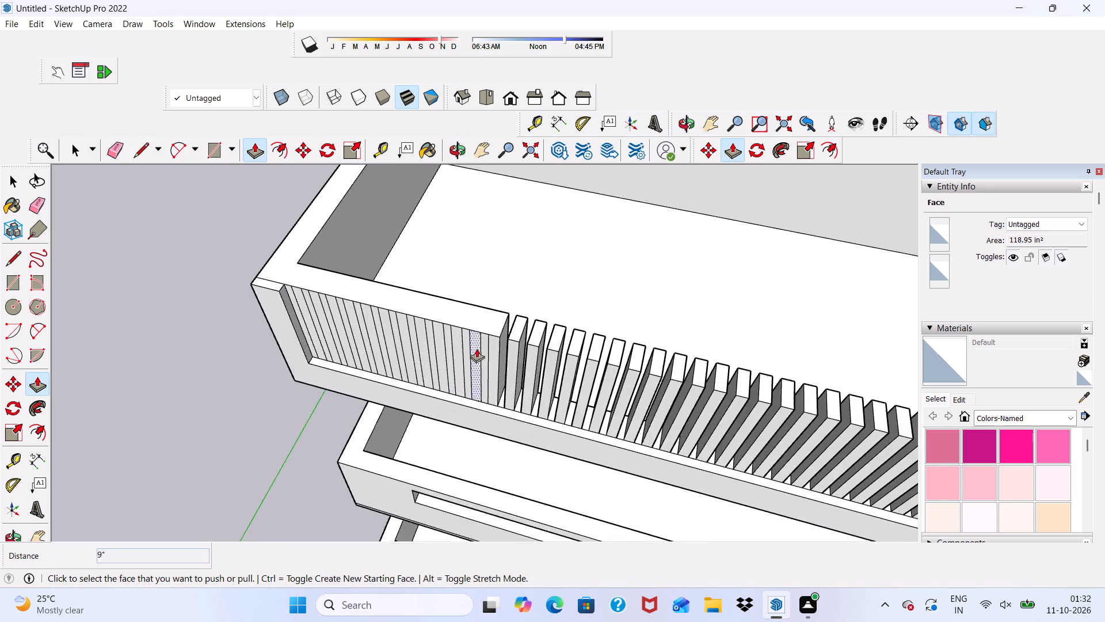
scroll(477, 348, up, 8)
scroll(496, 332, down, 2)
scroll(517, 328, up, 4)
drag(485, 333, 527, 266)
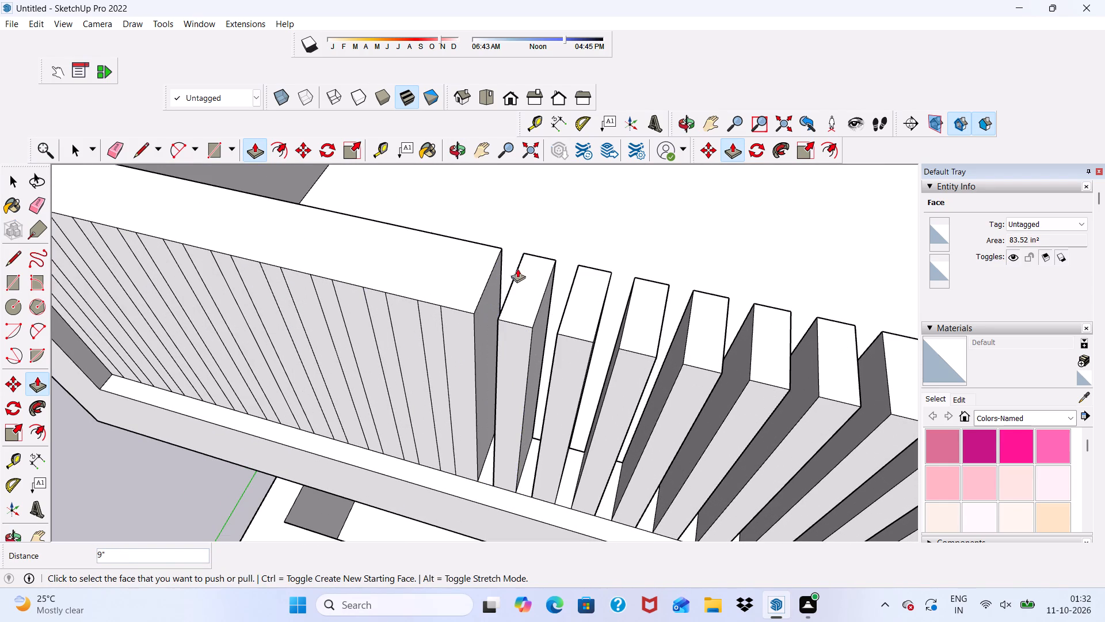
drag(429, 324, 475, 257)
drag(387, 319, 408, 293)
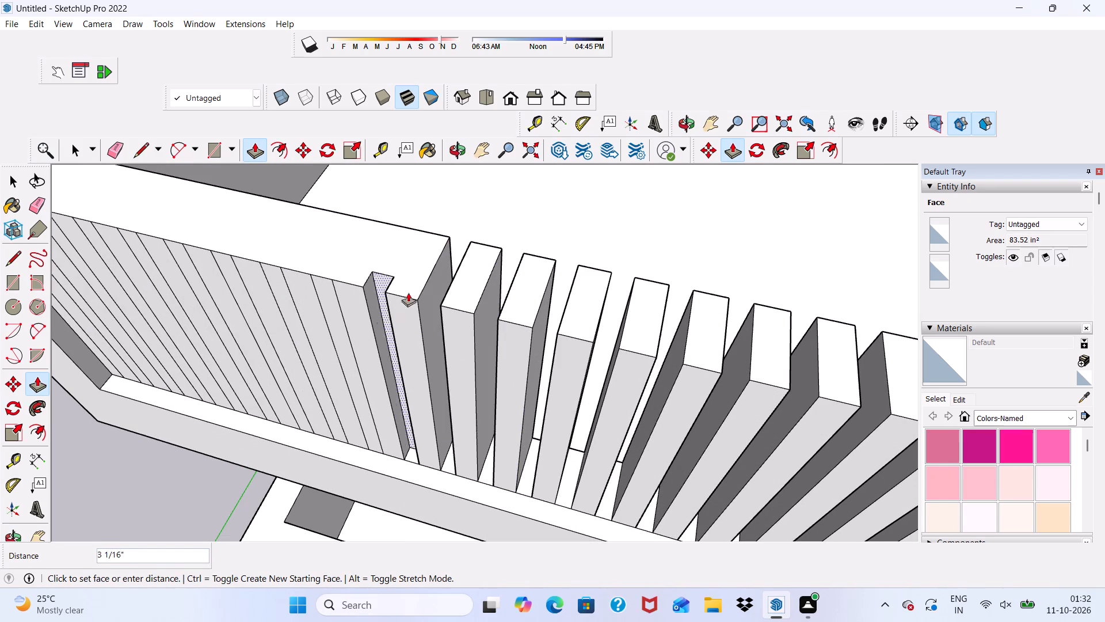
drag(408, 293, 449, 261)
Push the thirty-fifth to thirty-ninth gap faces from the central tower 9" through the parapet wall.
drag(334, 318, 388, 256)
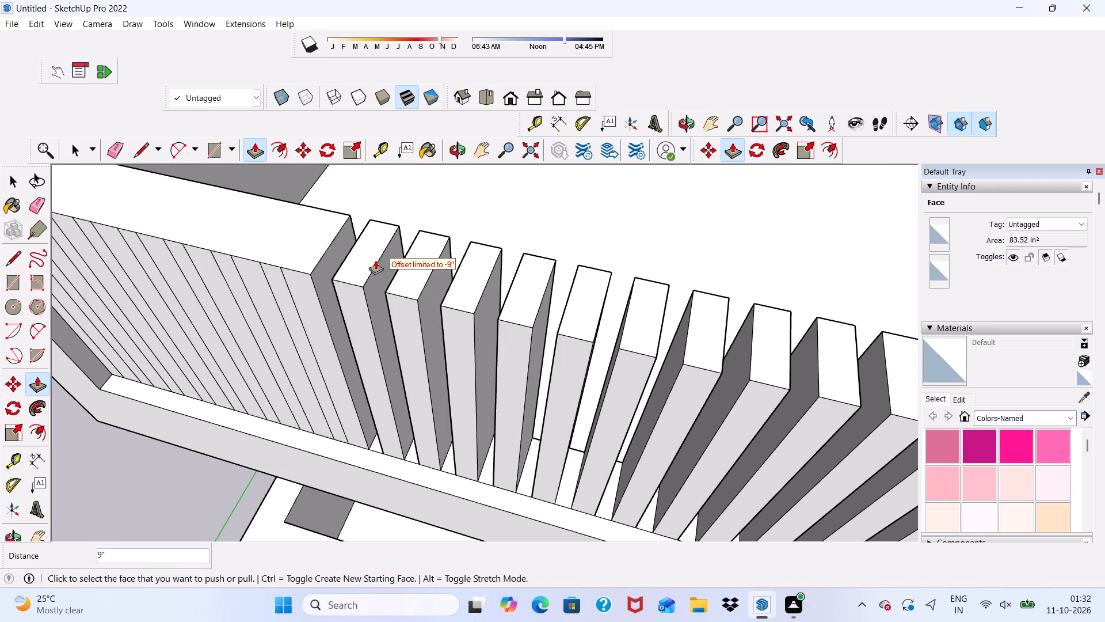
drag(275, 291, 324, 230)
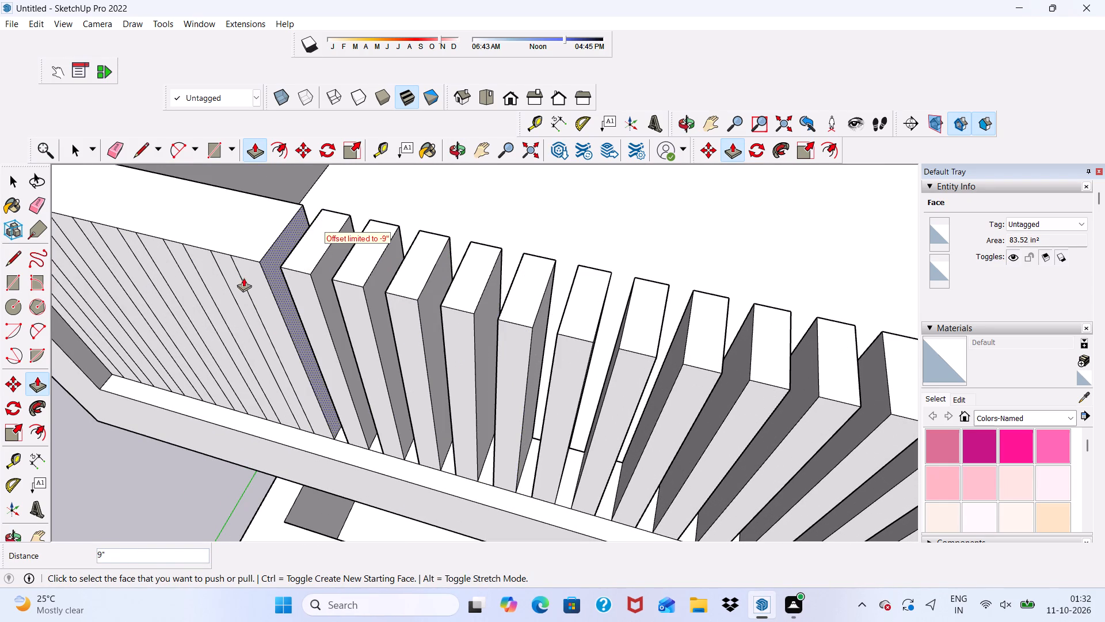
drag(235, 285, 315, 219)
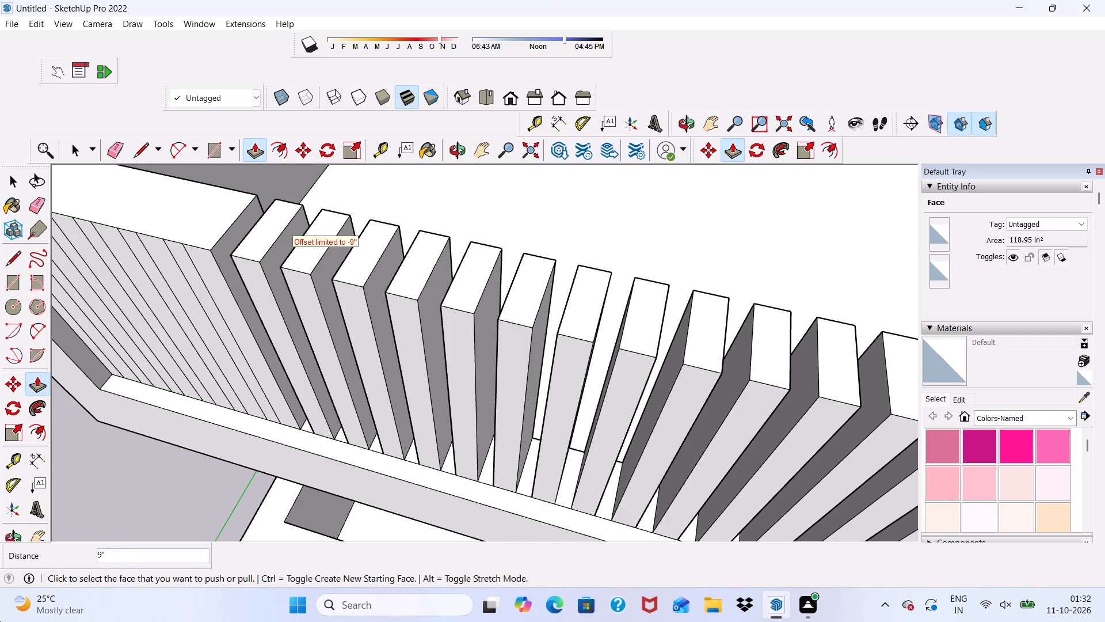
scroll(0, 621, down, 2)
scroll(77, 458, down, 6)
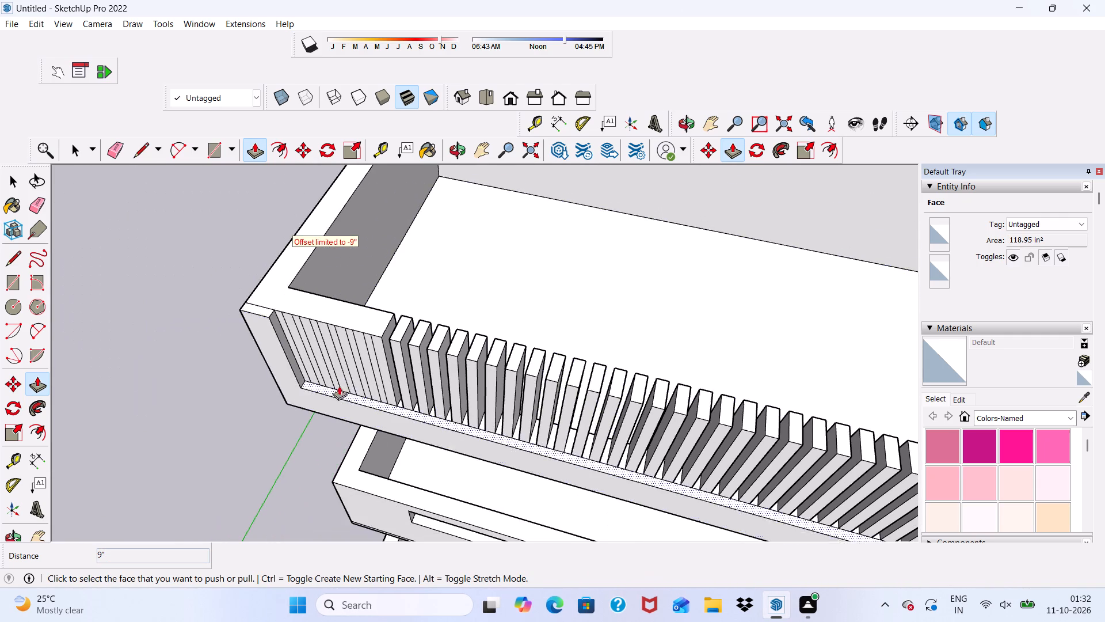
scroll(342, 377, up, 5)
scroll(398, 318, up, 11)
drag(367, 325, 400, 246)
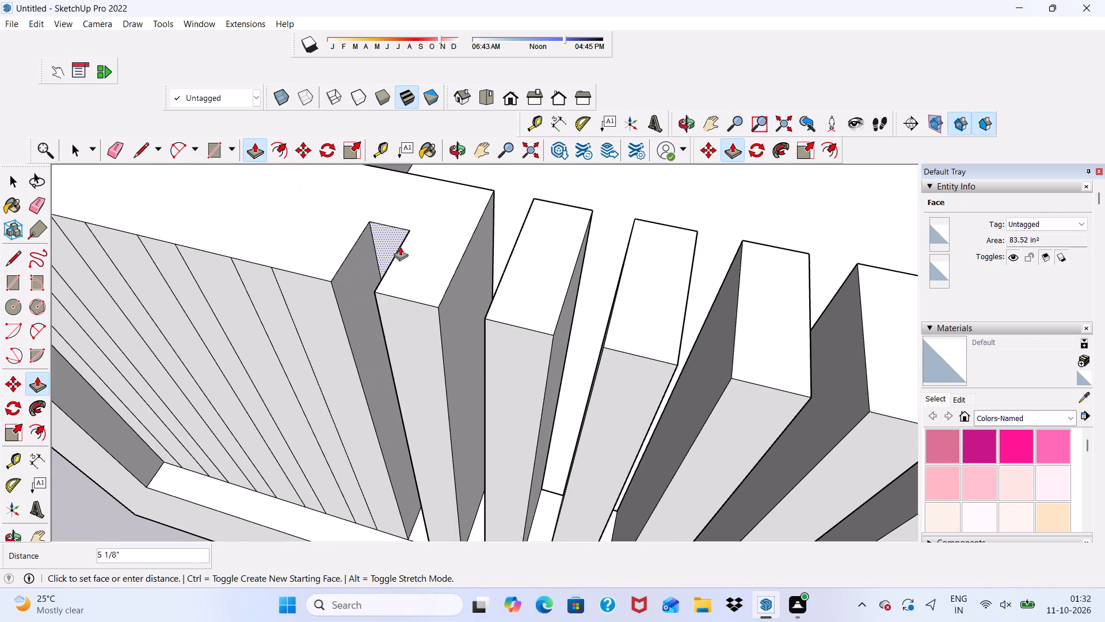
drag(400, 246, 447, 206)
drag(268, 305, 331, 244)
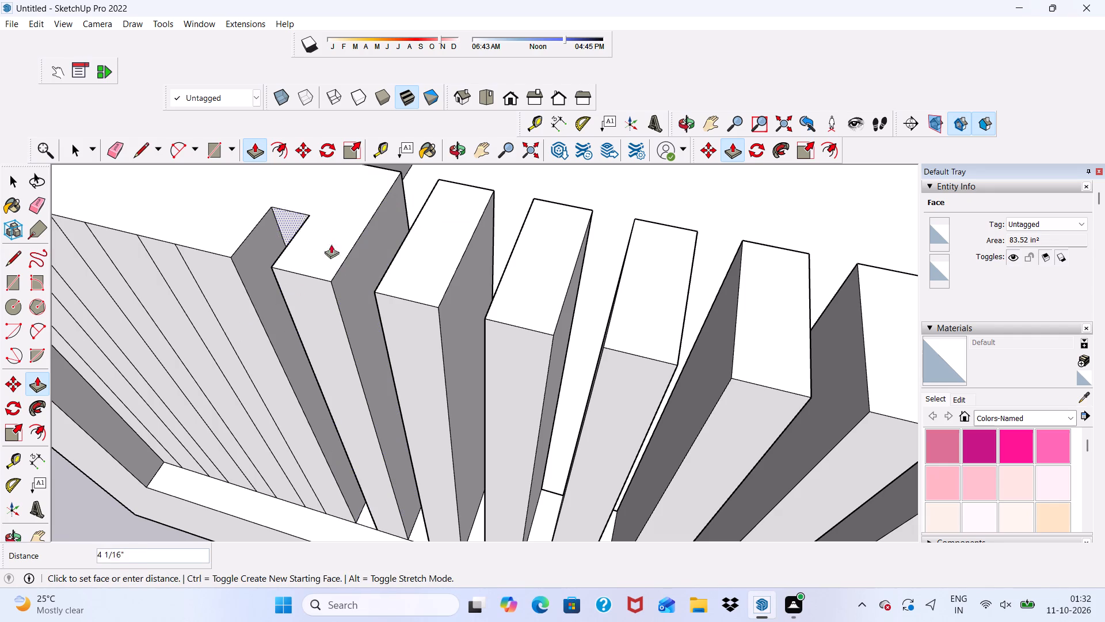
drag(331, 244, 394, 191)
Push the last four gap faces, up to the balcony's outer corner, 9" through the parapet wall to complete the railing.
scroll(360, 271, down, 13)
scroll(529, 213, up, 6)
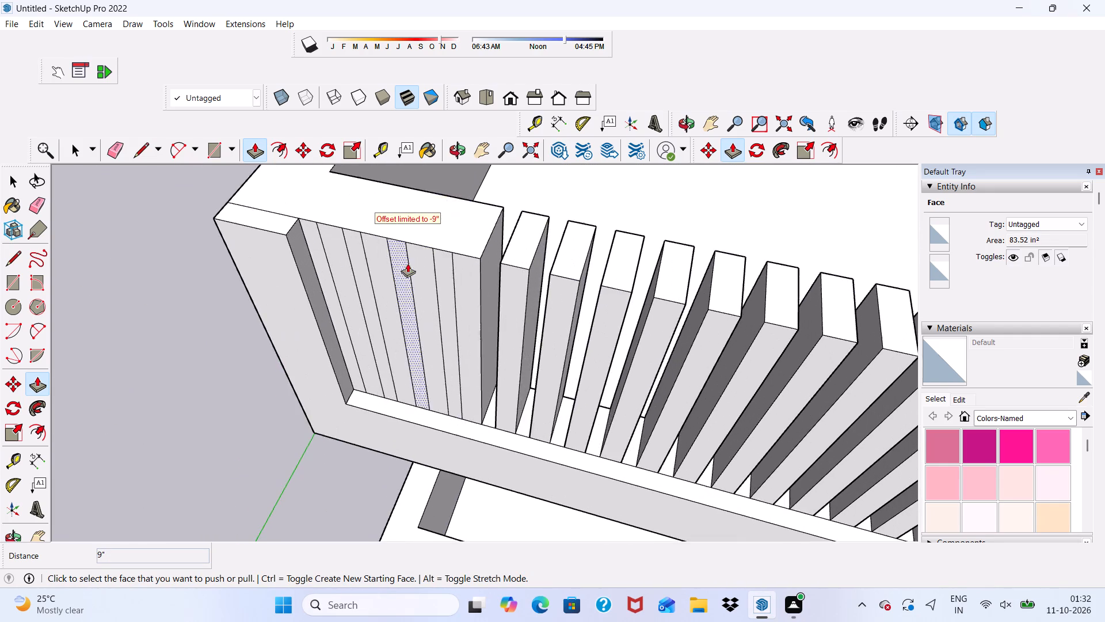
scroll(407, 263, up, 5)
drag(456, 246, 535, 155)
scroll(525, 224, down, 4)
scroll(479, 232, up, 1)
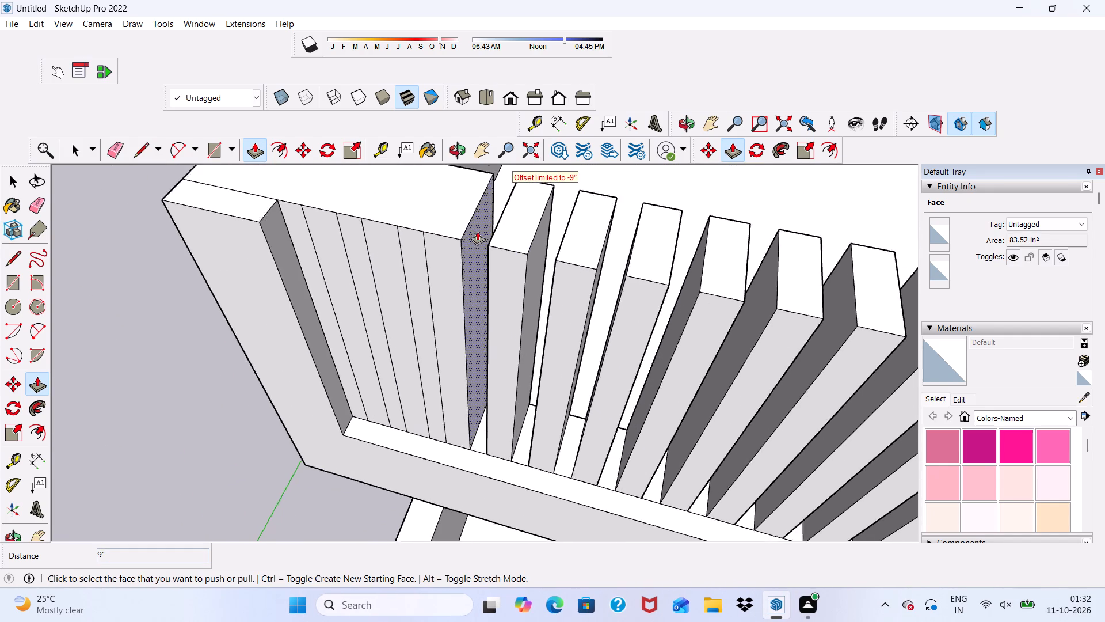
scroll(477, 231, up, 2)
drag(402, 255, 538, 151)
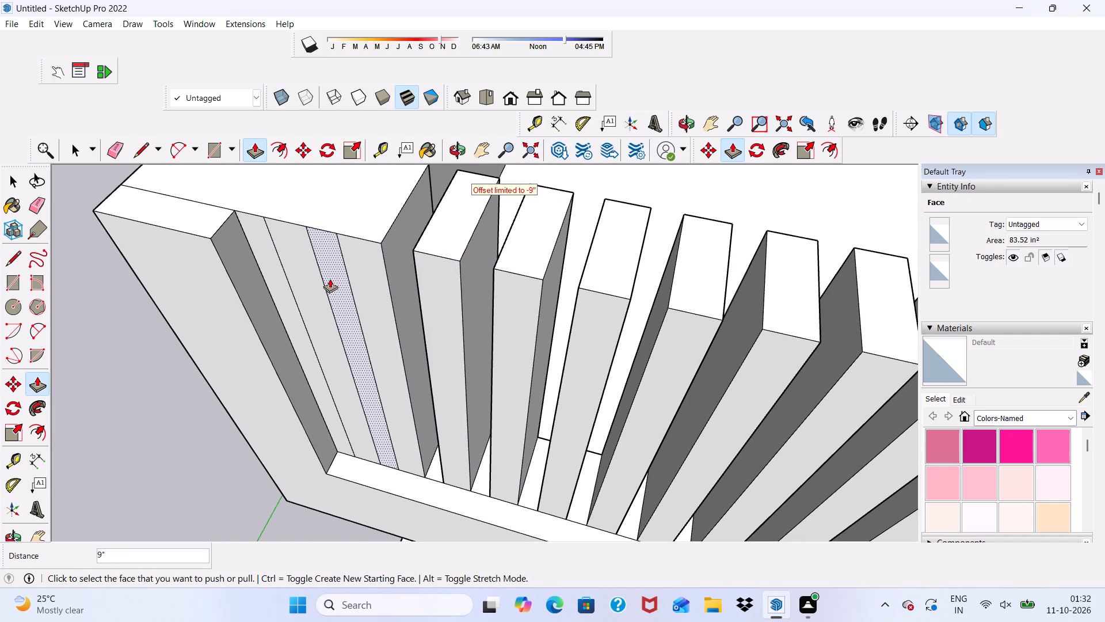
drag(330, 279, 454, 181)
drag(273, 275, 369, 202)
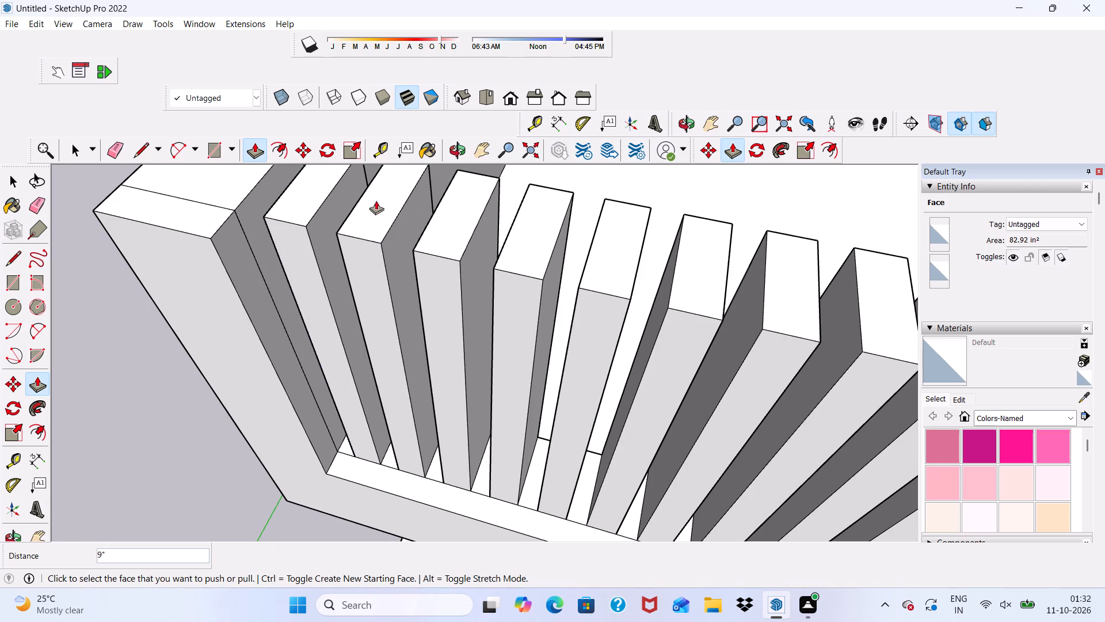
scroll(375, 256, down, 6)
scroll(336, 312, down, 4)
middle_drag(342, 301, 374, 208)
scroll(605, 279, down, 2)
key(space)
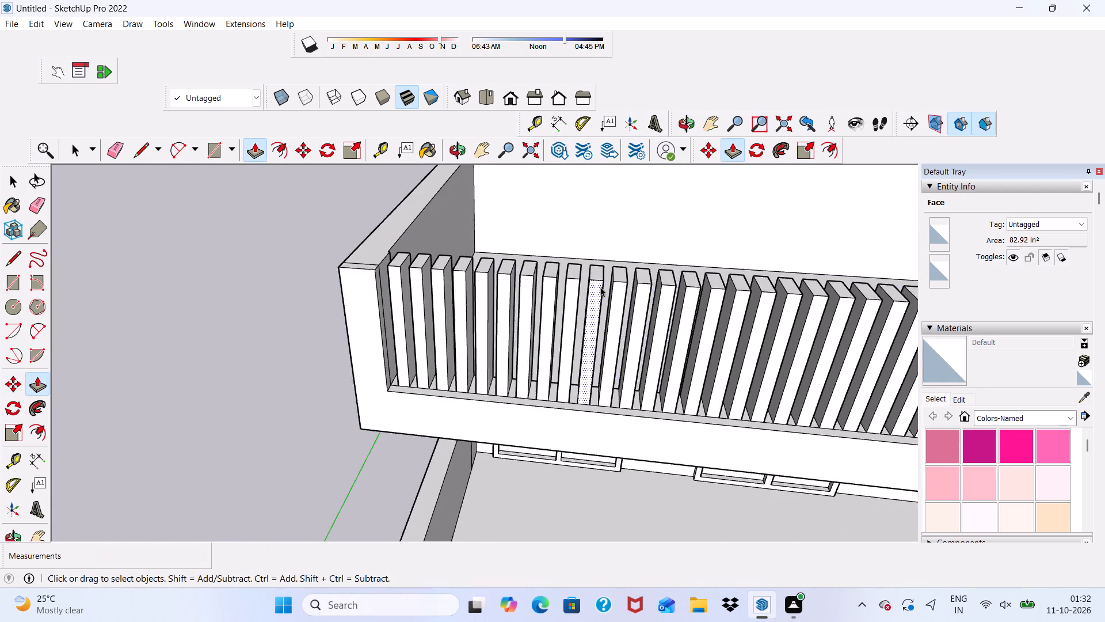
Draw a horizontal slot rectangle about 15' by 9" on the plain top-floor balcony parapet, across the tower from the new railing.
scroll(600, 287, down, 1)
scroll(420, 335, down, 17)
middle_drag(477, 355, 462, 248)
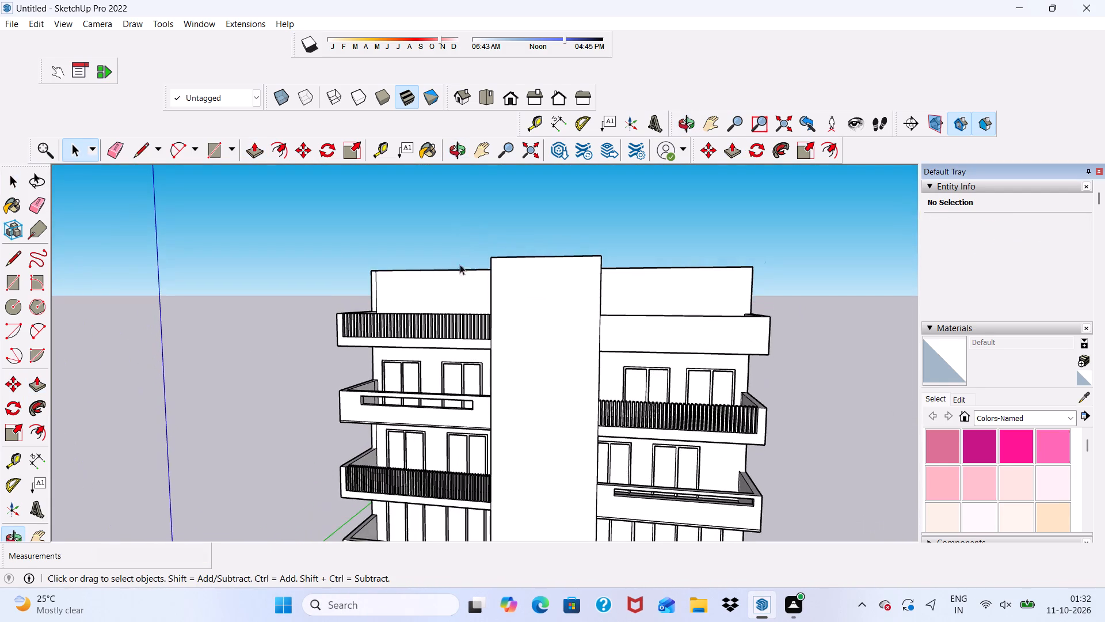
scroll(231, 291, up, 1)
click(211, 153)
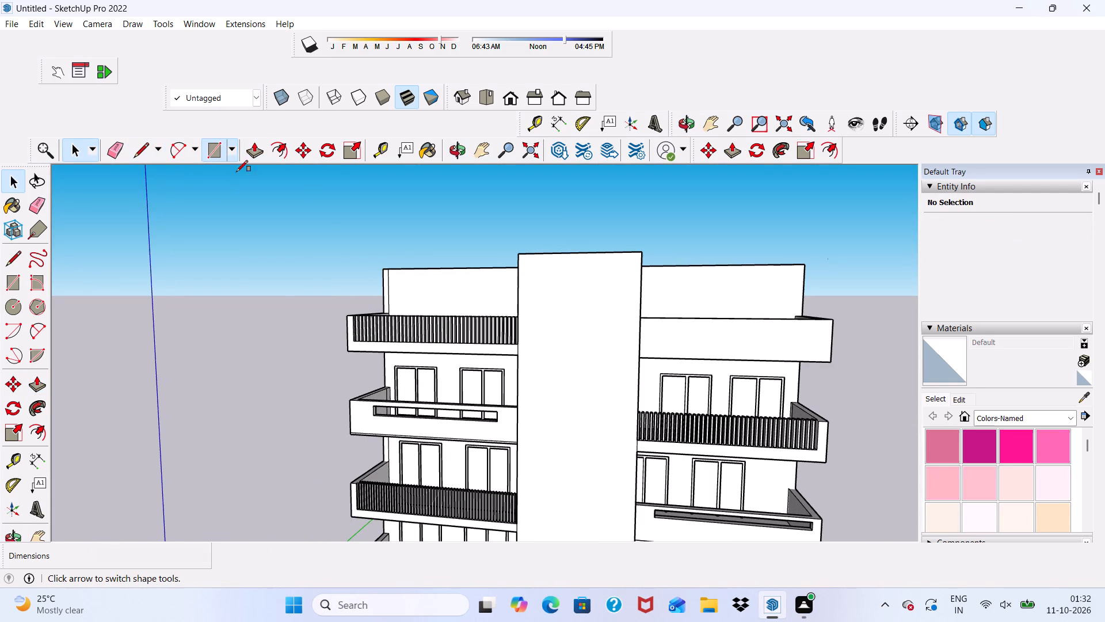
scroll(699, 324, up, 8)
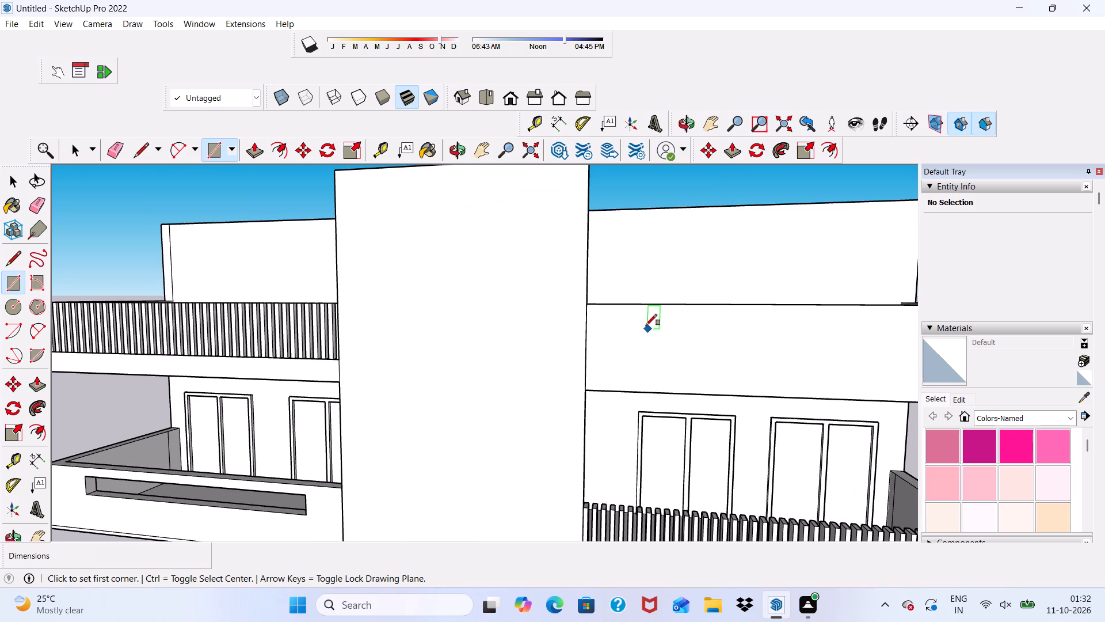
click(643, 324)
scroll(675, 335, down, 5)
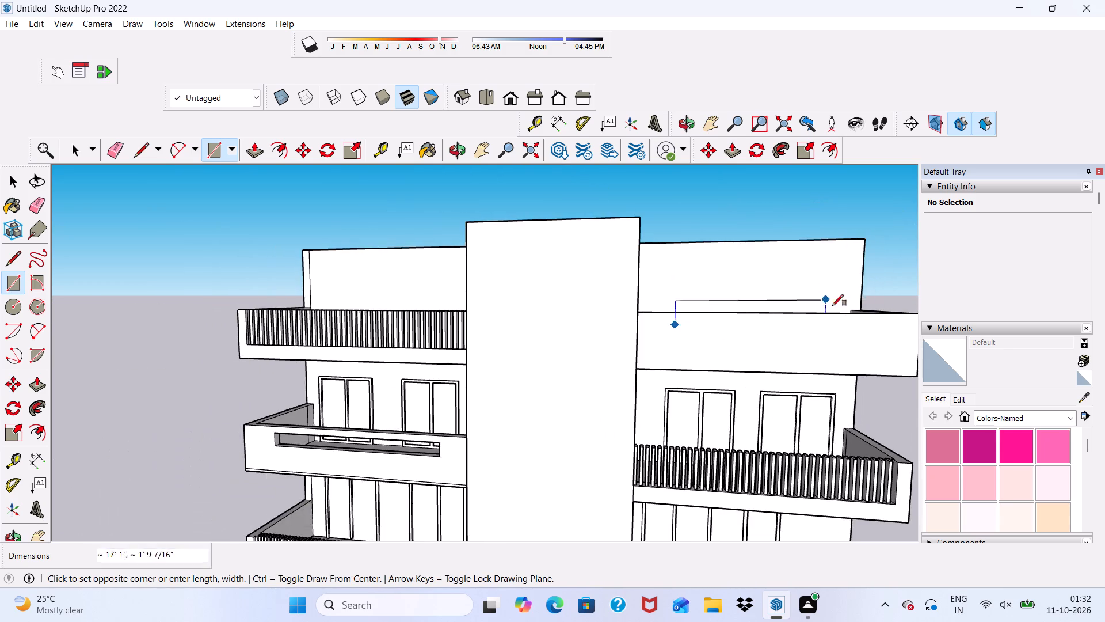
scroll(859, 323, up, 5)
scroll(864, 365, down, 1)
scroll(746, 371, down, 9)
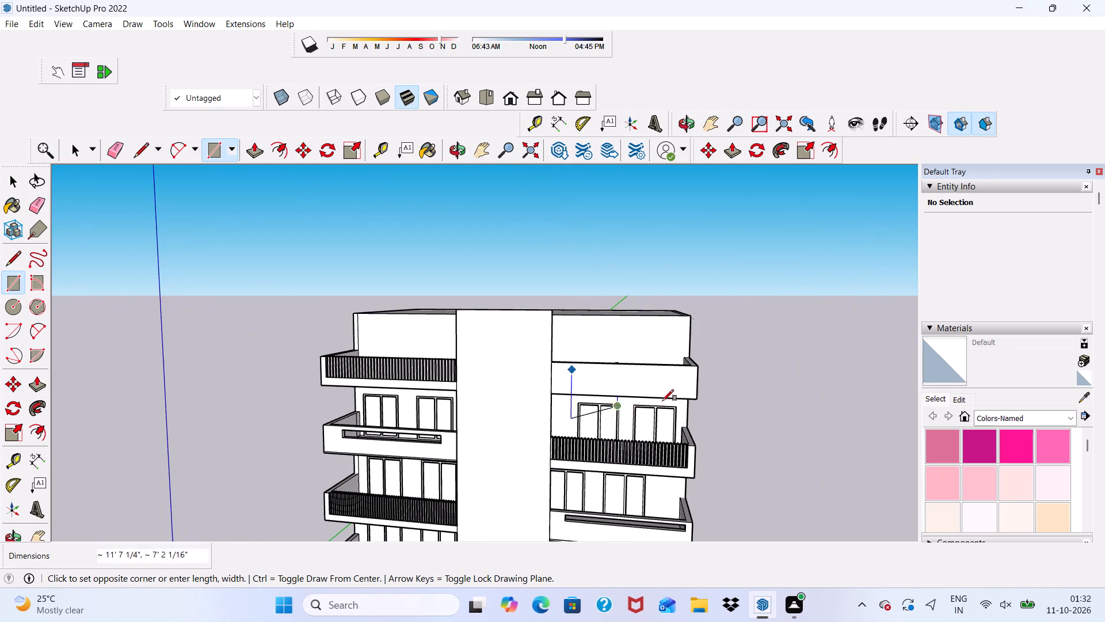
scroll(668, 396, up, 4)
scroll(650, 361, down, 5)
scroll(650, 371, up, 9)
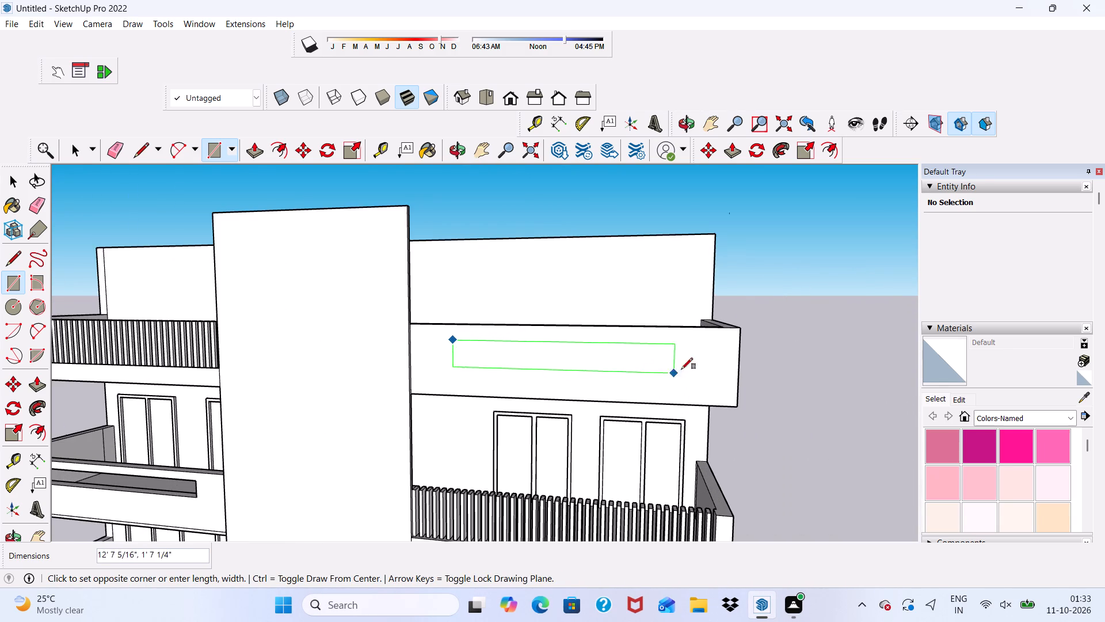
click(720, 359)
key(space)
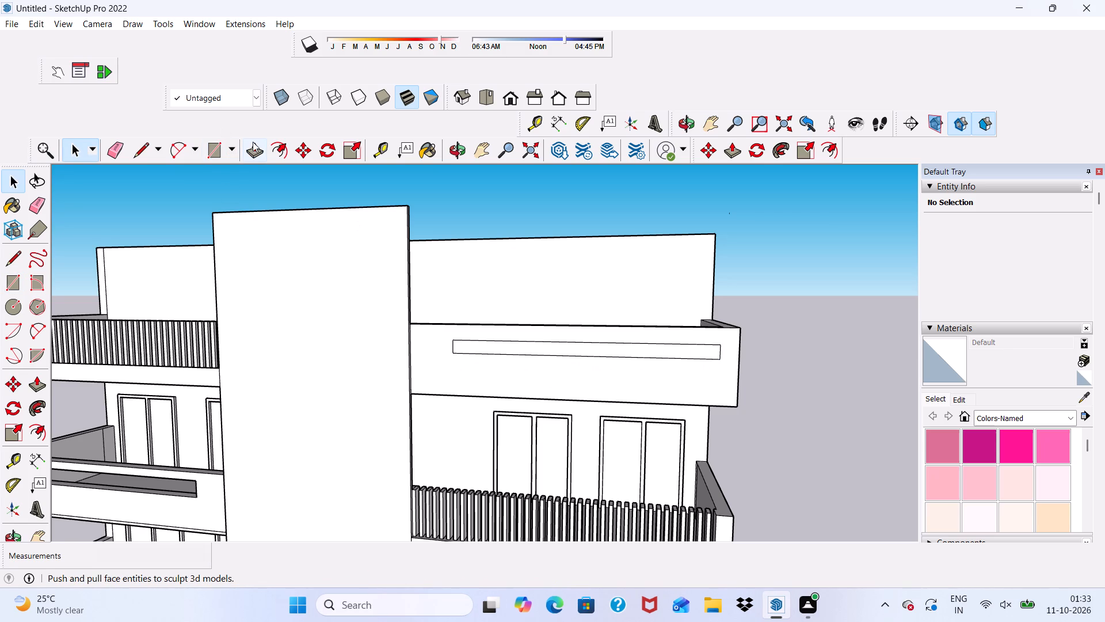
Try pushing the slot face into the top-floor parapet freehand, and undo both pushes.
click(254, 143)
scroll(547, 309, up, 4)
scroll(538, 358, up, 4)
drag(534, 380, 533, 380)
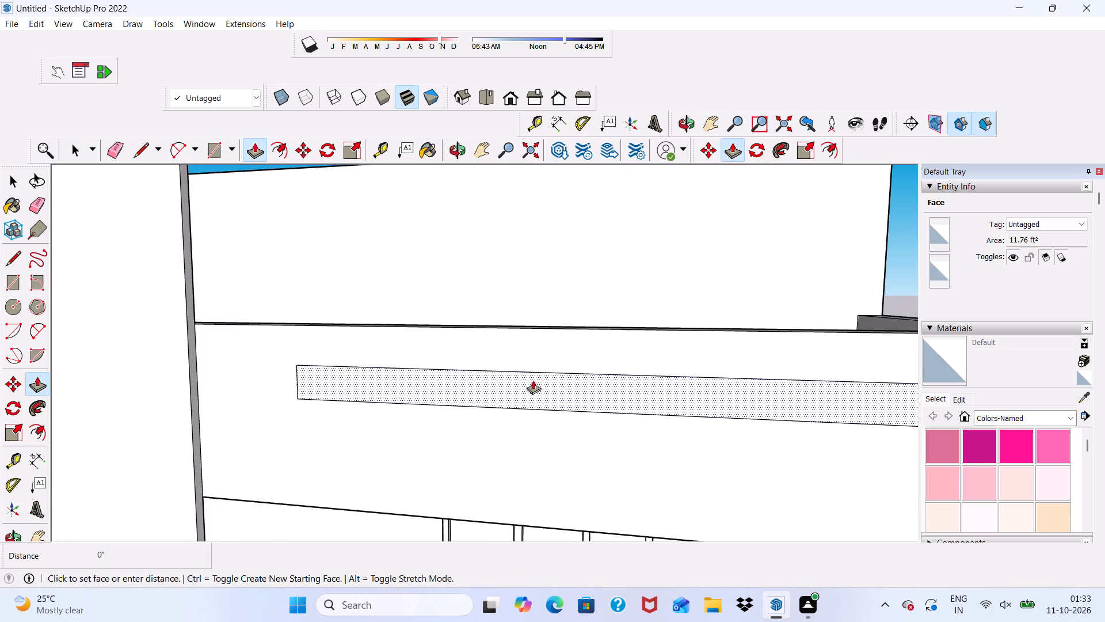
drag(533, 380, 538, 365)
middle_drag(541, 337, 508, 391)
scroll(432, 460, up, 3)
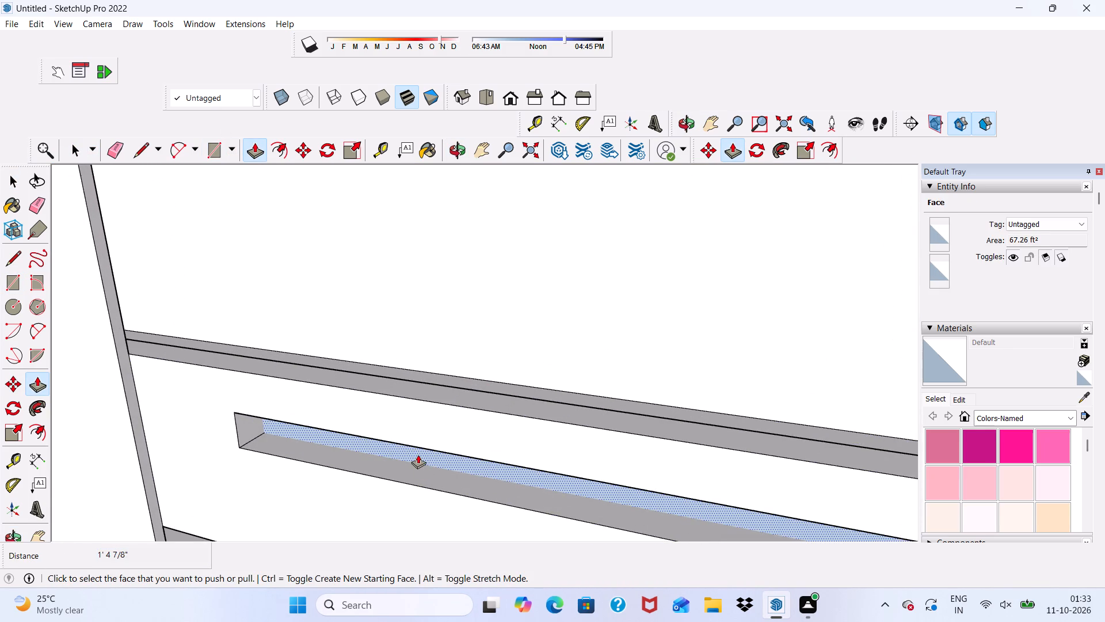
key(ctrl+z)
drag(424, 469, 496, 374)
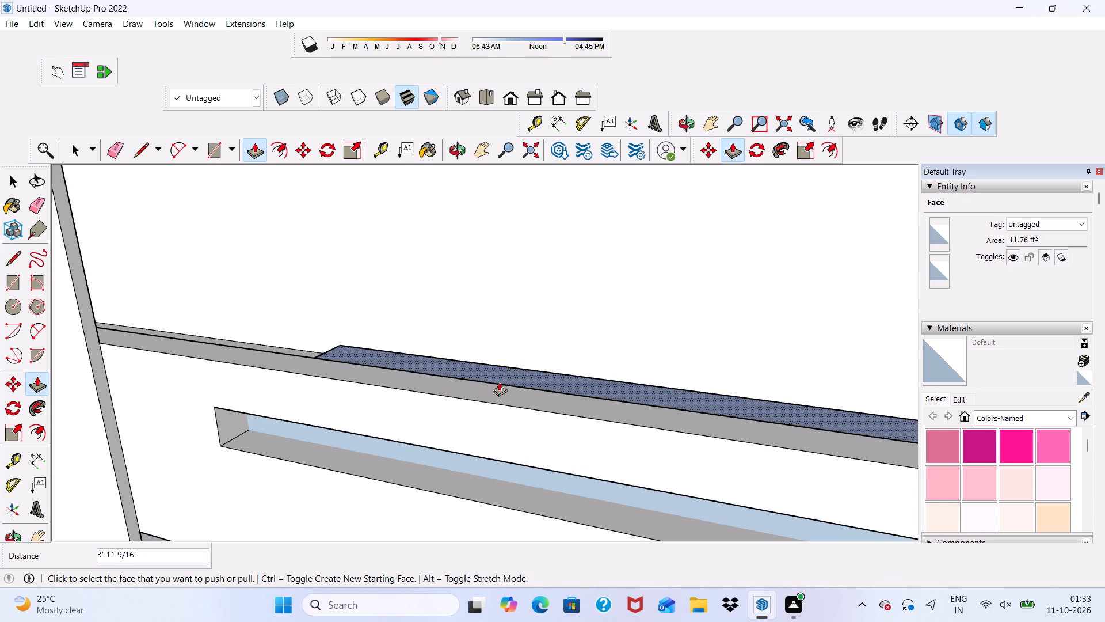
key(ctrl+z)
Push the slot face 9" through the top-floor balcony parapet to open the slot.
drag(425, 453, 455, 396)
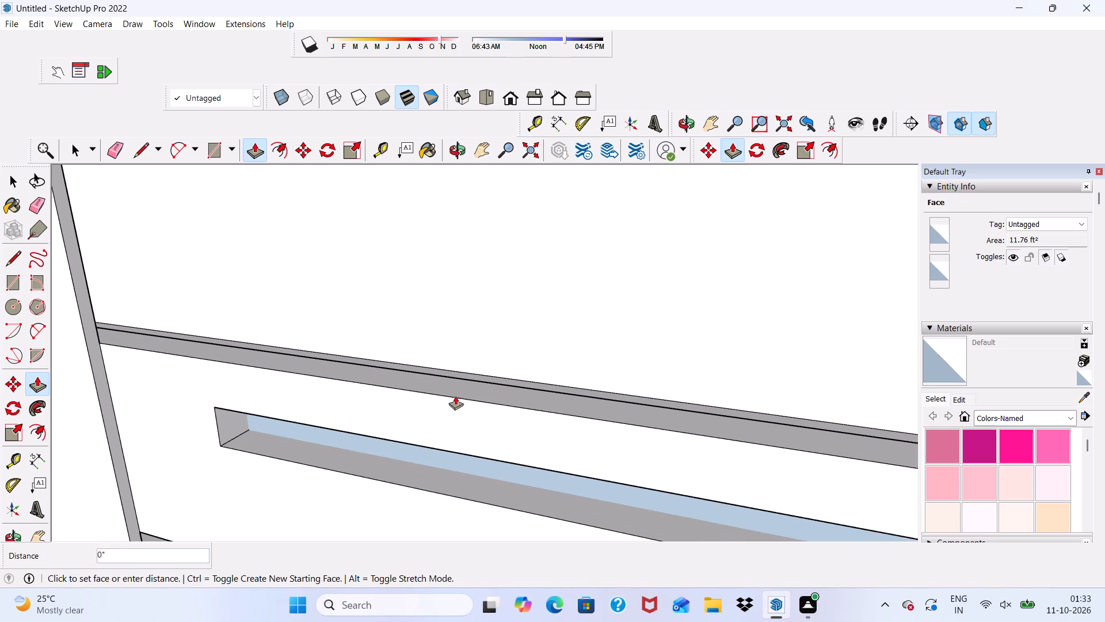
drag(455, 396, 485, 382)
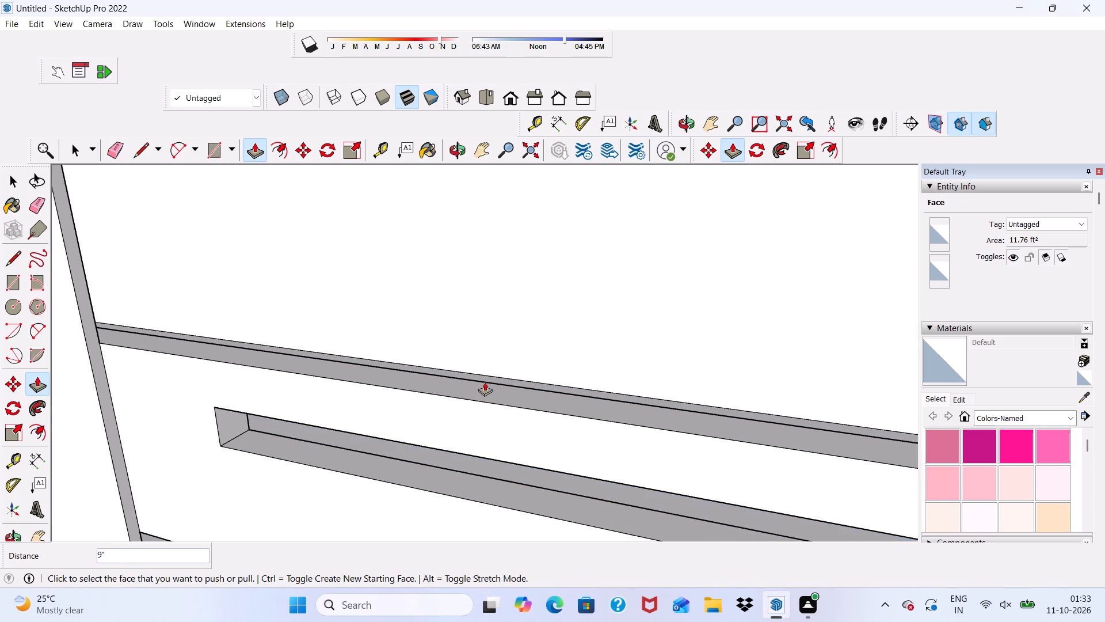
scroll(457, 393, down, 4)
middle_drag(428, 422, 448, 328)
key(space)
Examine the new parapet slot and the whole front facade from several angles.
scroll(477, 336, down, 6)
middle_drag(480, 373, 159, 484)
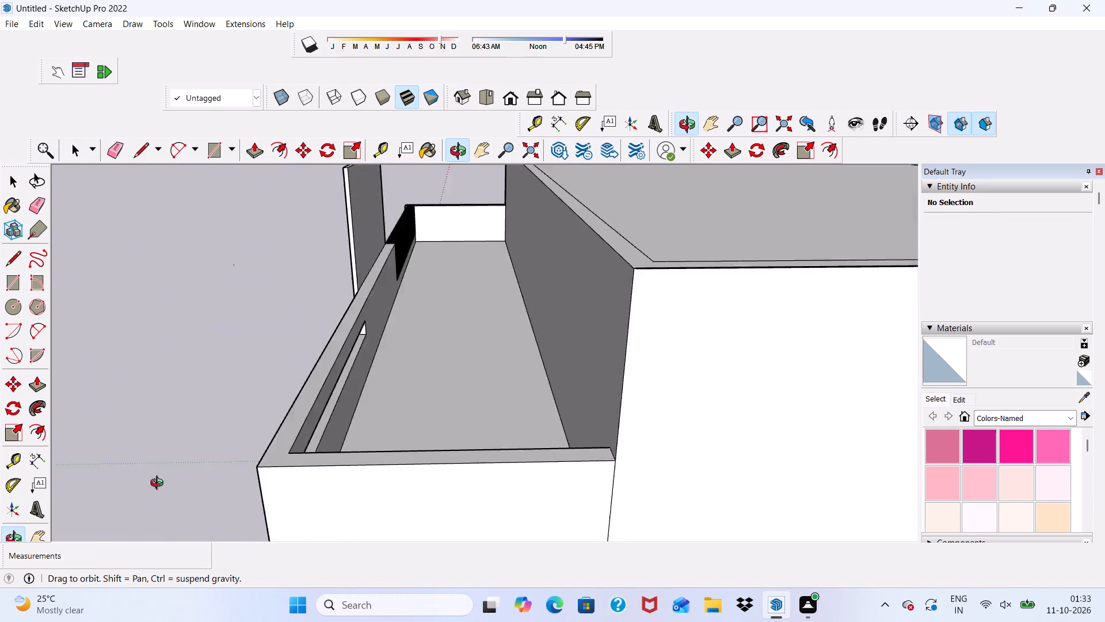
middle_drag(159, 484, 403, 396)
scroll(314, 401, down, 5)
middle_drag(294, 426, 330, 416)
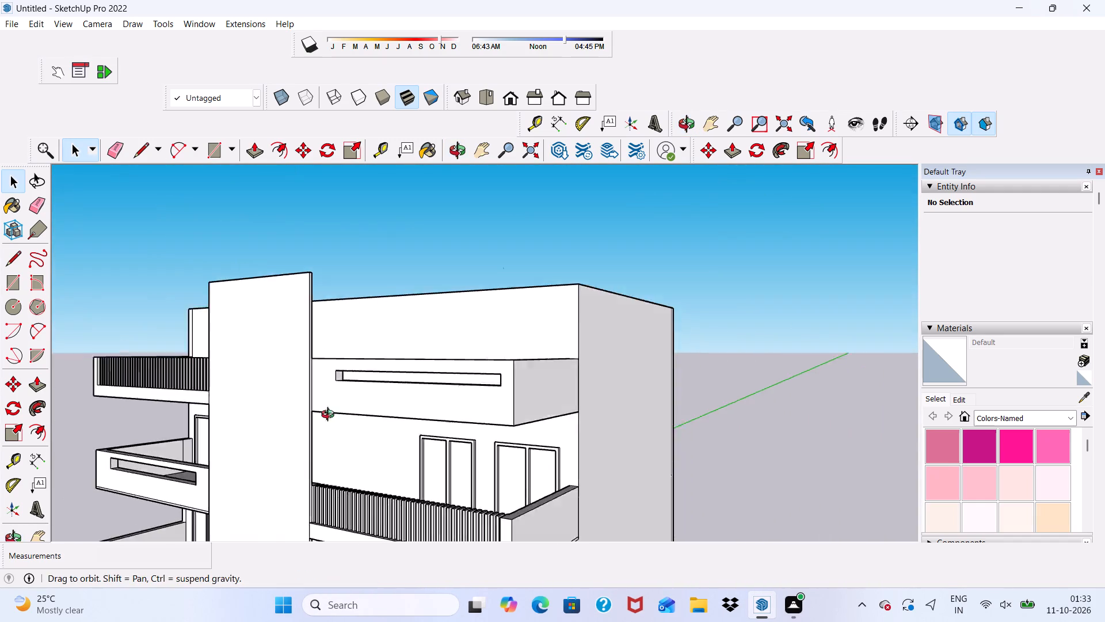
middle_drag(330, 416, 468, 379)
scroll(411, 373, down, 7)
middle_drag(395, 400, 349, 390)
scroll(432, 384, up, 3)
scroll(433, 389, down, 8)
middle_drag(456, 430, 503, 543)
scroll(470, 492, up, 3)
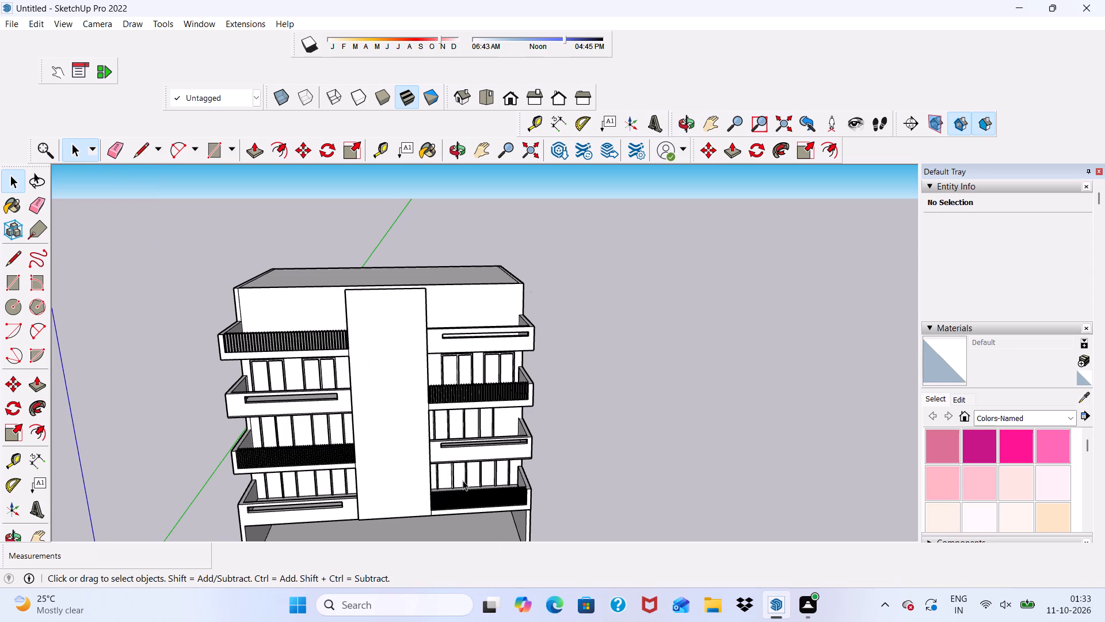
Draw a 6' by 7' door rectangle from the floor line on the top-floor wall behind the slatted railing, near the outer corner.
scroll(0, 612, up, 3)
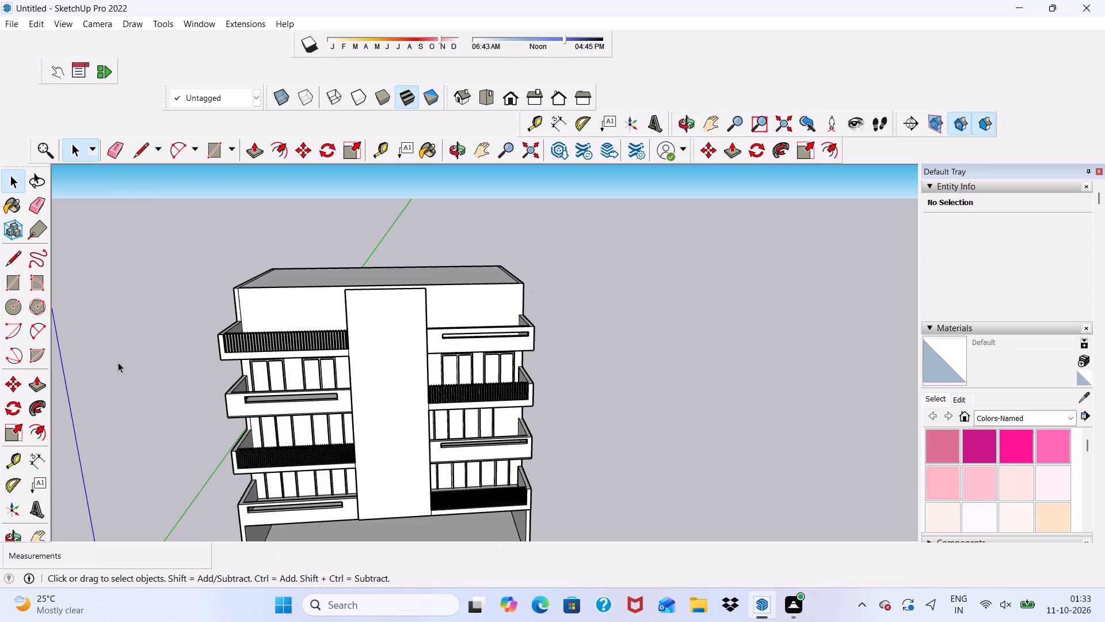
scroll(260, 352, up, 3)
middle_drag(289, 294, 286, 377)
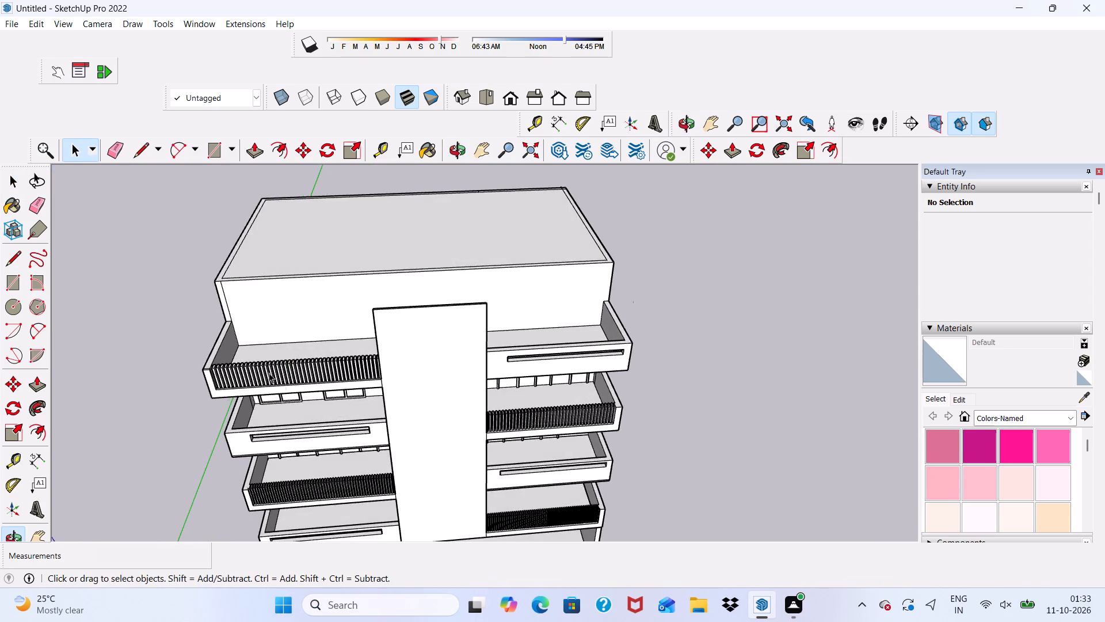
scroll(134, 235, up, 4)
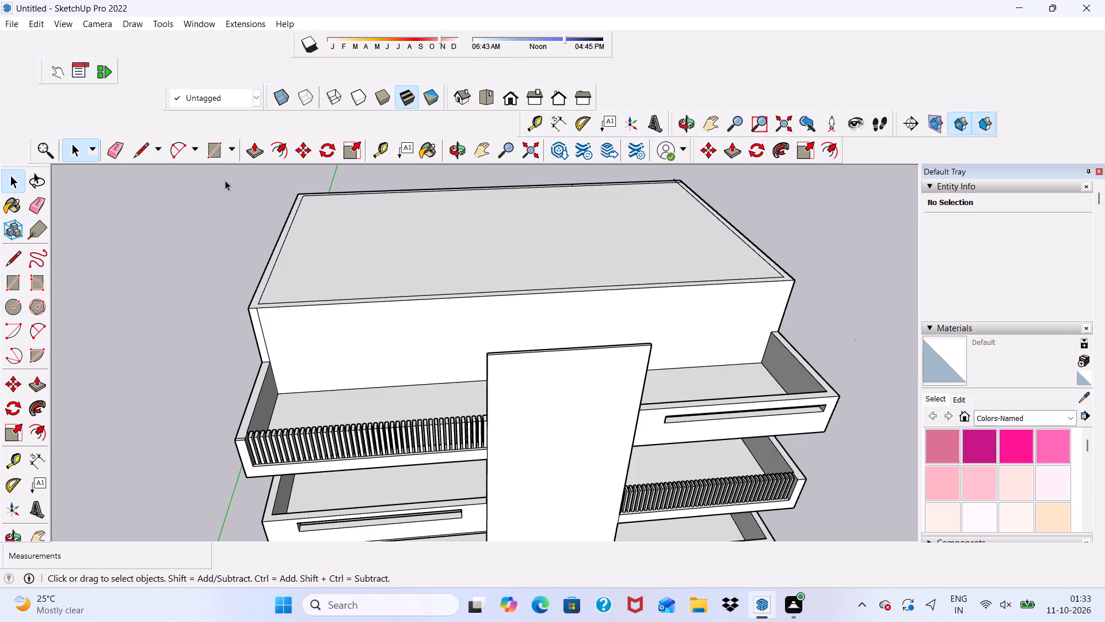
click(216, 153)
scroll(315, 392, up, 4)
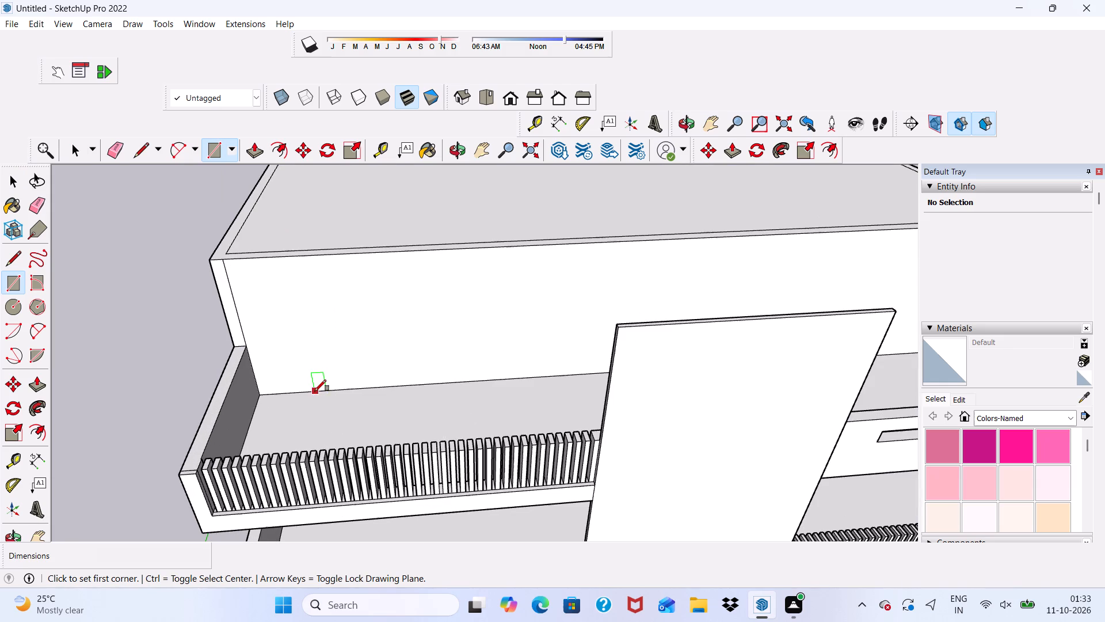
click(285, 394)
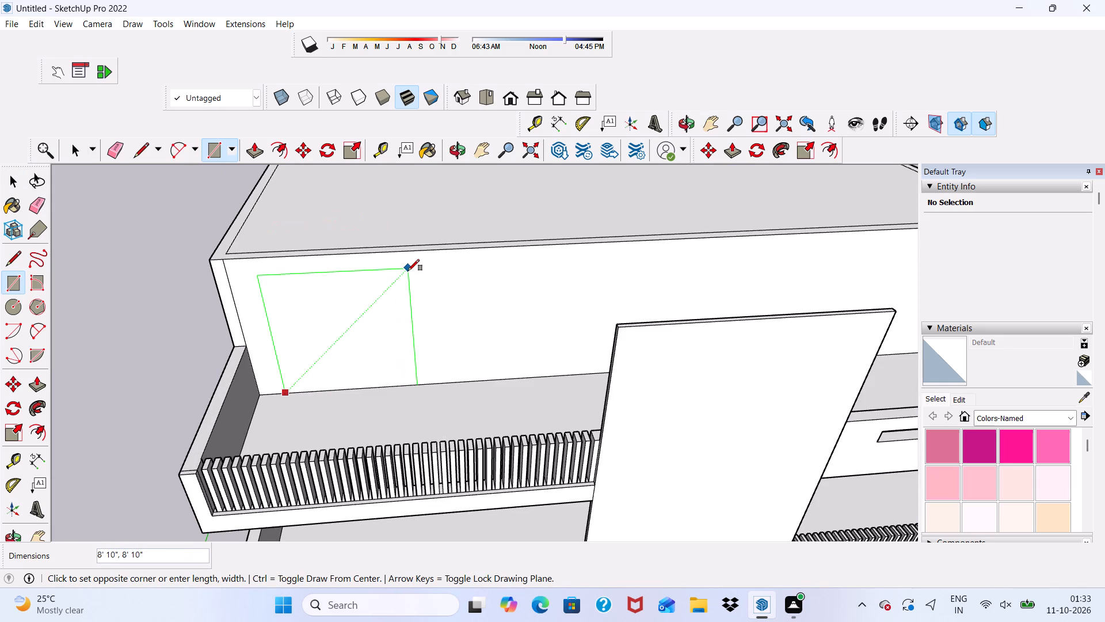
key(3)
key(BackSpace)
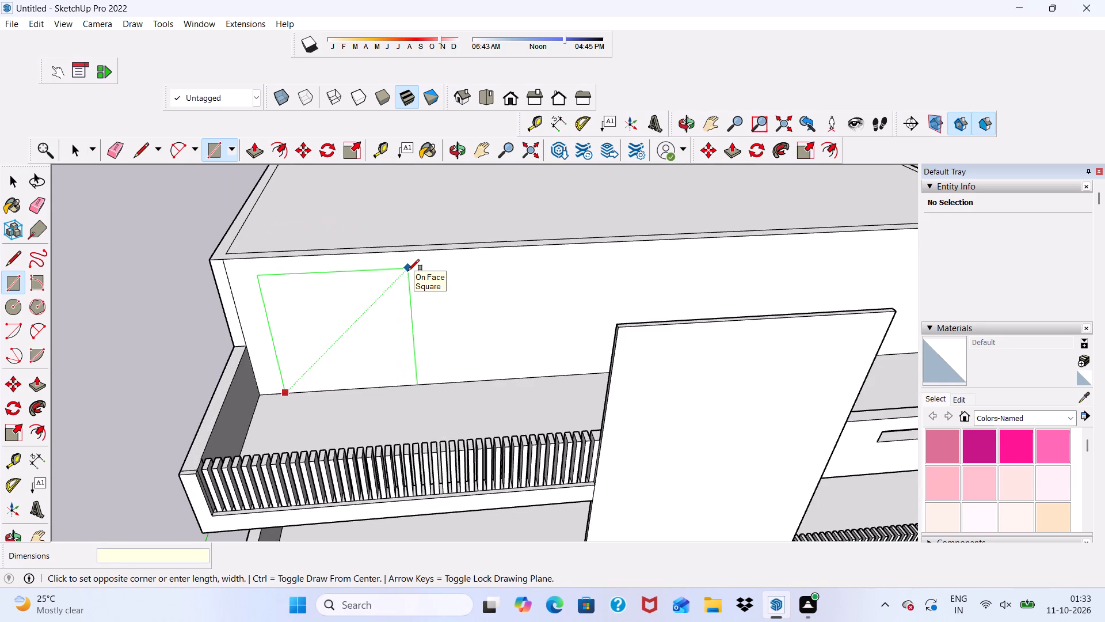
text(6',7')
key(Return)
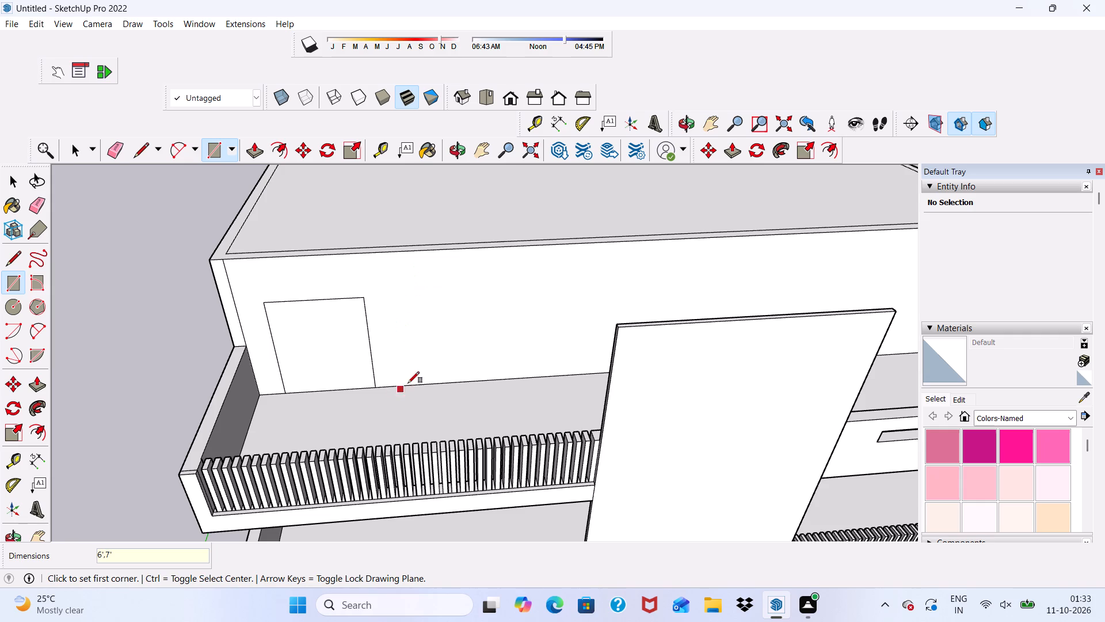
Draw a second 6' by 7' door rectangle on the same wall behind the slatted railing, nearer the central tower.
click(428, 384)
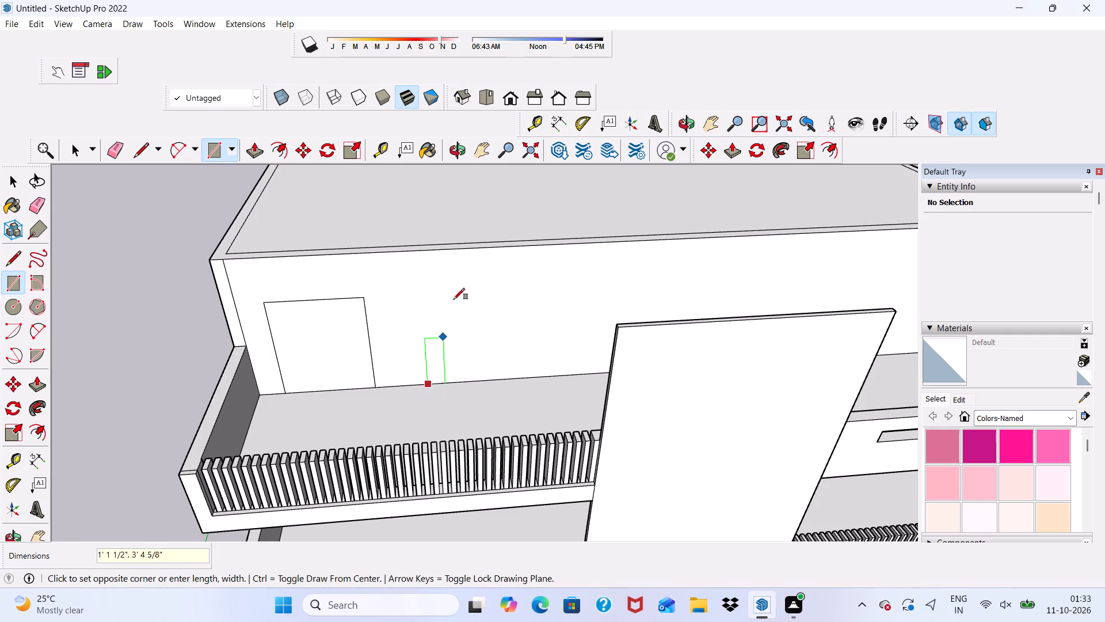
text(6',7')
key(Return)
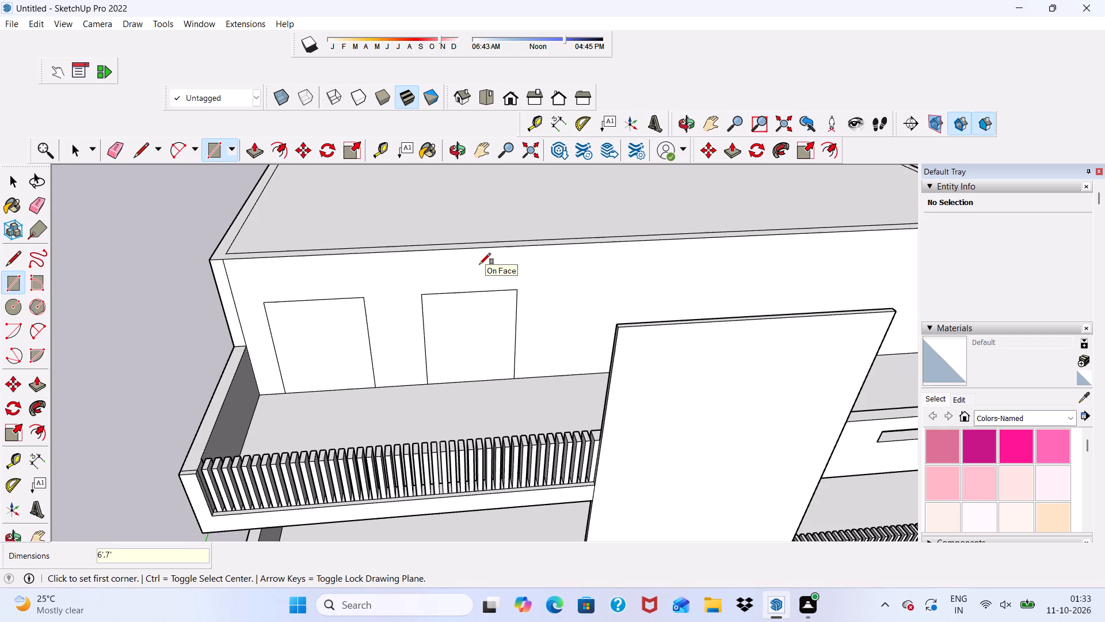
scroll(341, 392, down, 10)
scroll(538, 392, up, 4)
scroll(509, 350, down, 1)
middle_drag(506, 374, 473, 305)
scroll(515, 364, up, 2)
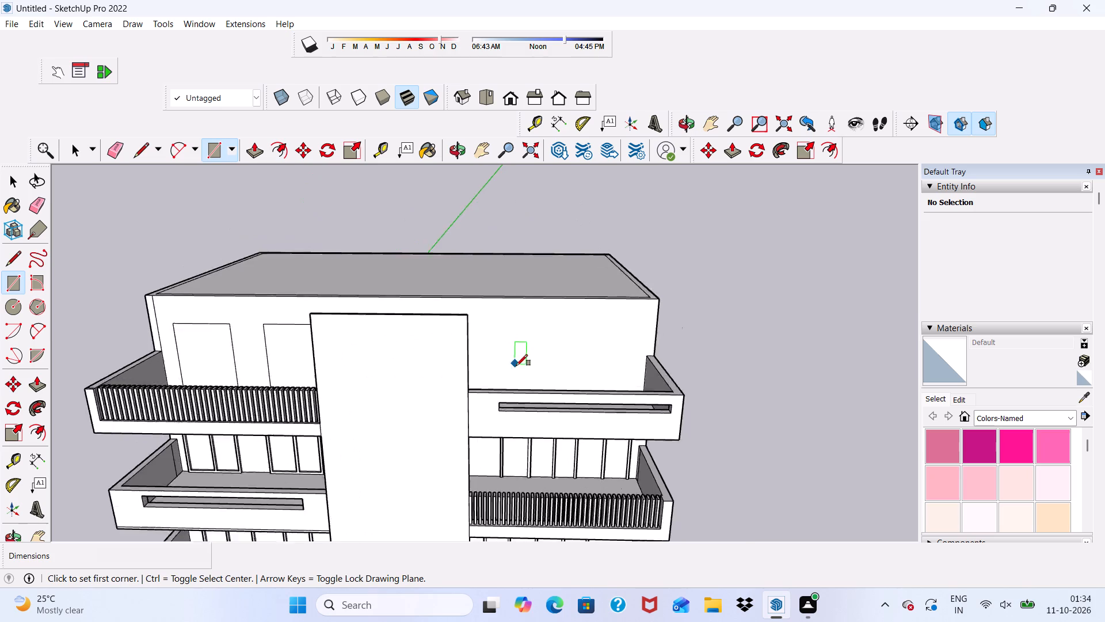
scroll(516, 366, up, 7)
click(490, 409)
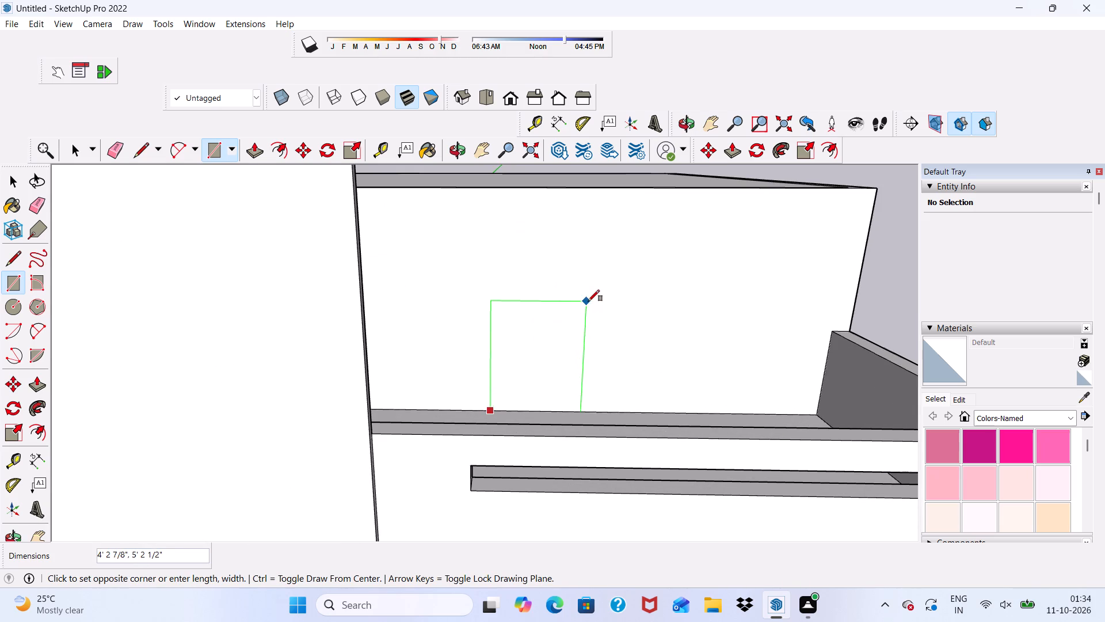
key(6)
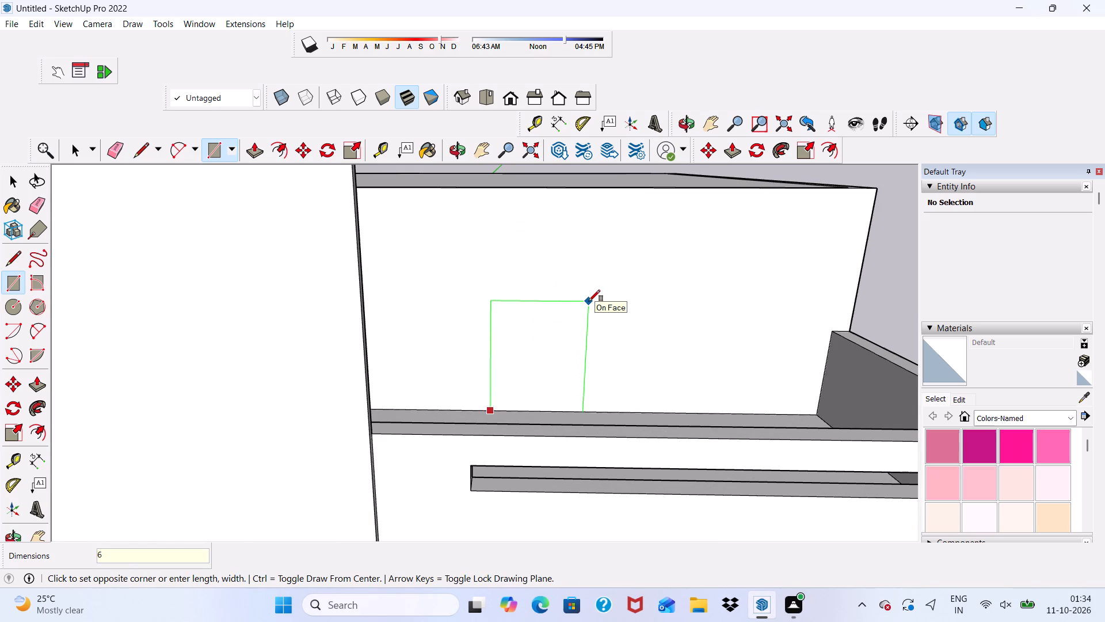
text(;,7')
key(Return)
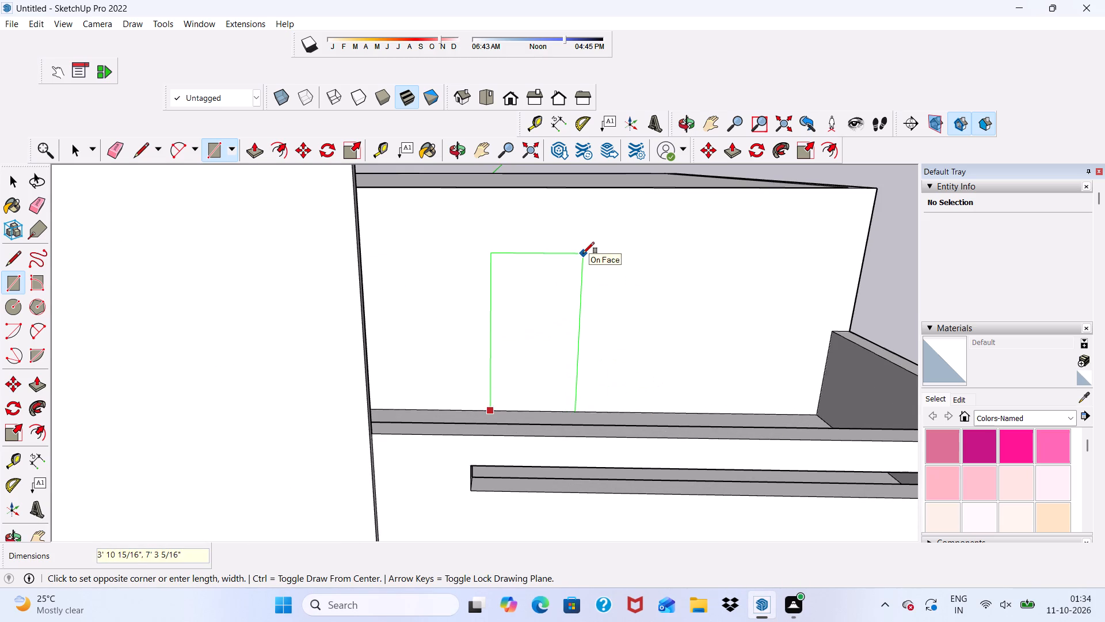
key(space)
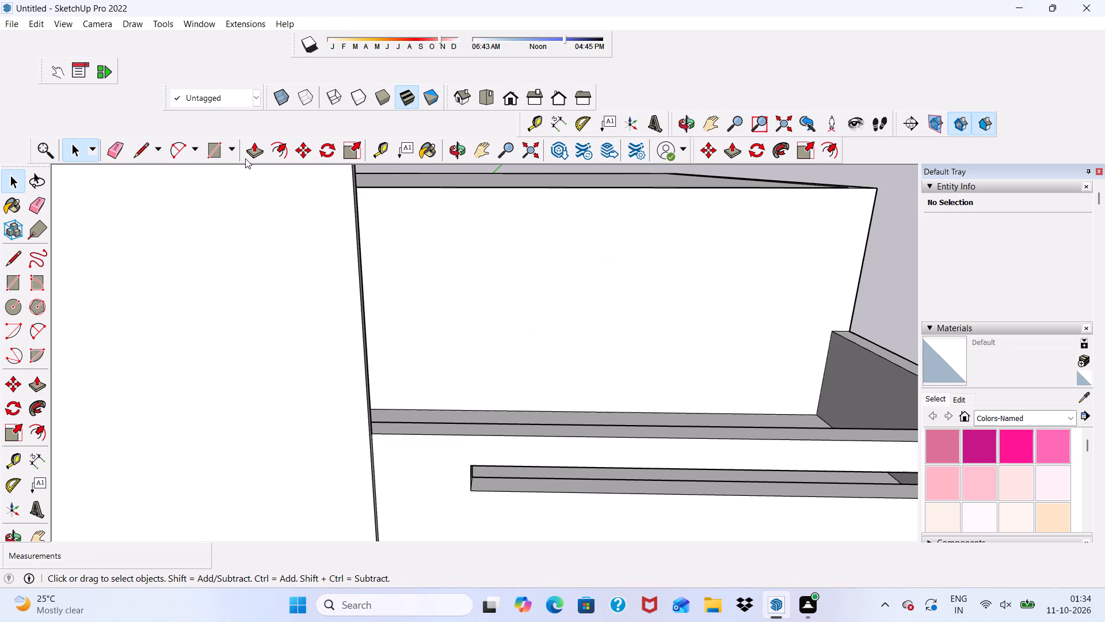
Draw a 6' by 7' door rectangle from the floor line on the top-floor wall behind the slotted parapet, nearer the central tower.
click(211, 145)
scroll(489, 418, up, 3)
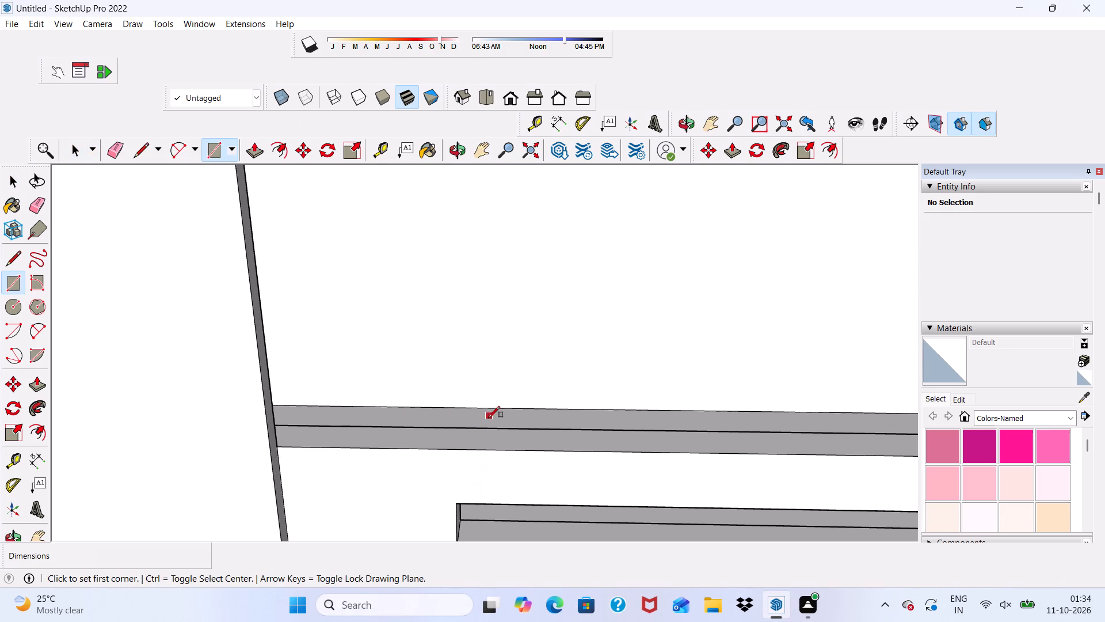
click(458, 407)
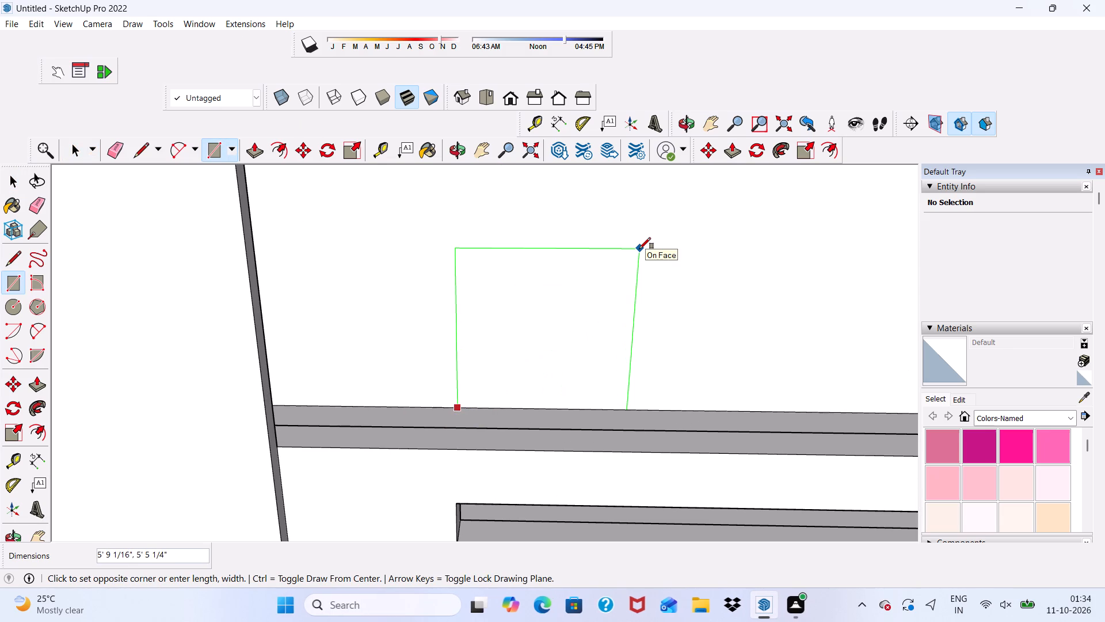
text(6',7')
key(Return)
Draw a second 6' by 7' door rectangle on the wall behind the slotted parapet, nearer the balcony's outer end.
scroll(432, 331, down, 10)
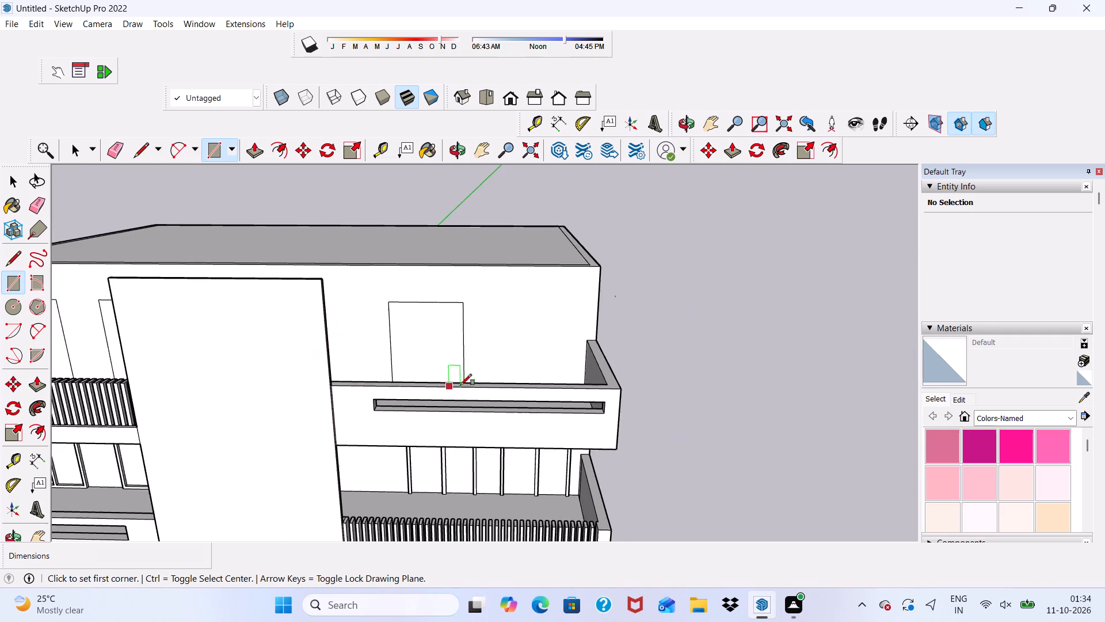
scroll(482, 362, up, 9)
scroll(485, 423, up, 4)
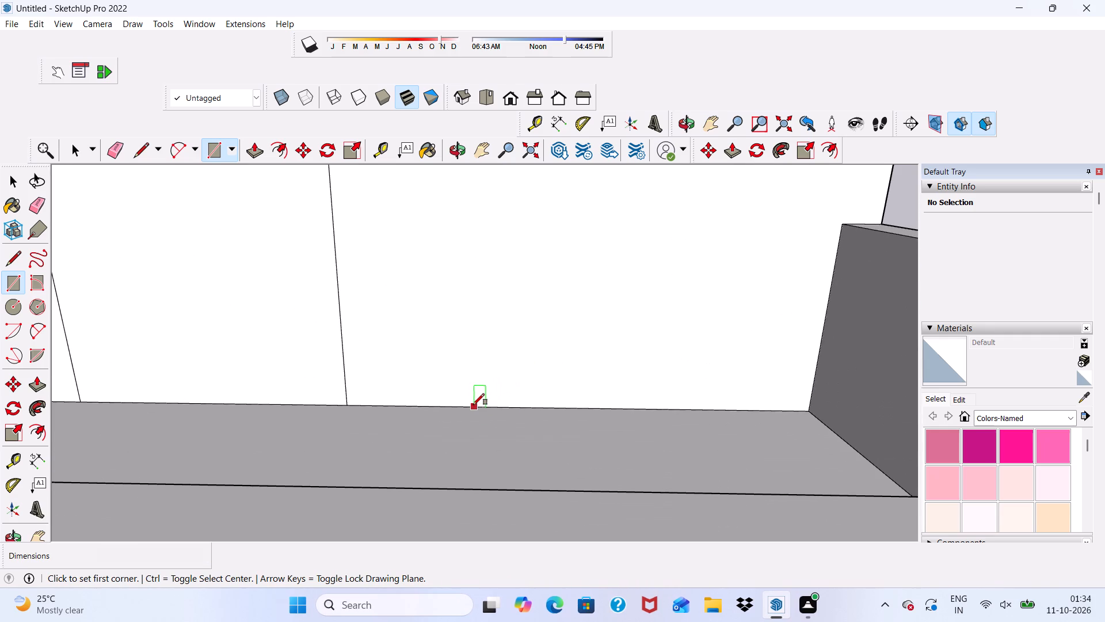
click(468, 405)
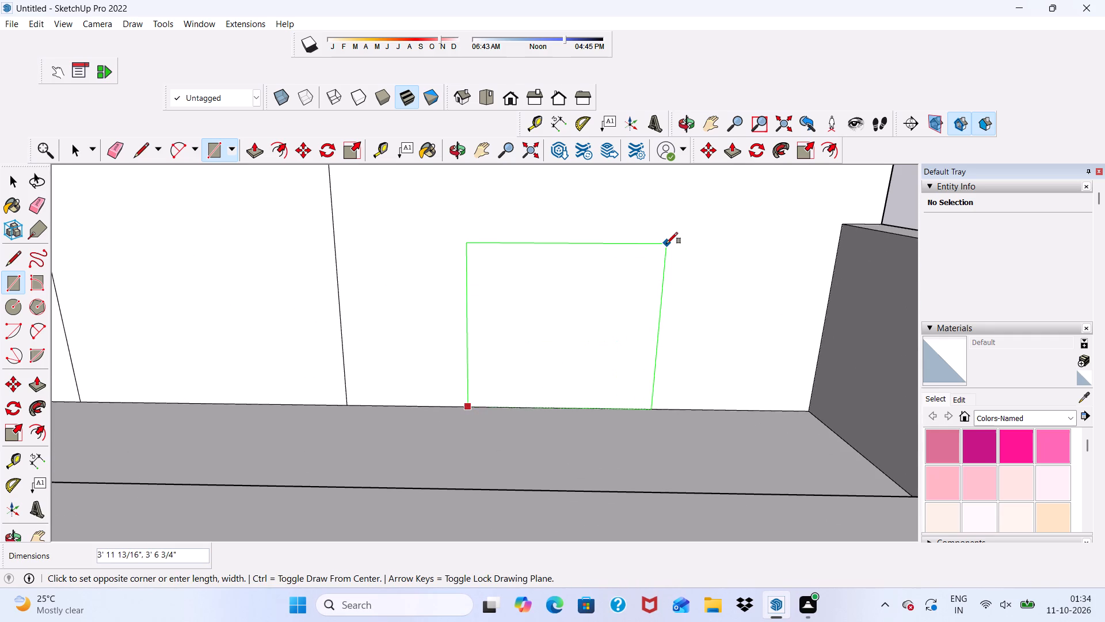
text(6',7')
key(Return)
scroll(595, 296, down, 5)
scroll(486, 339, down, 3)
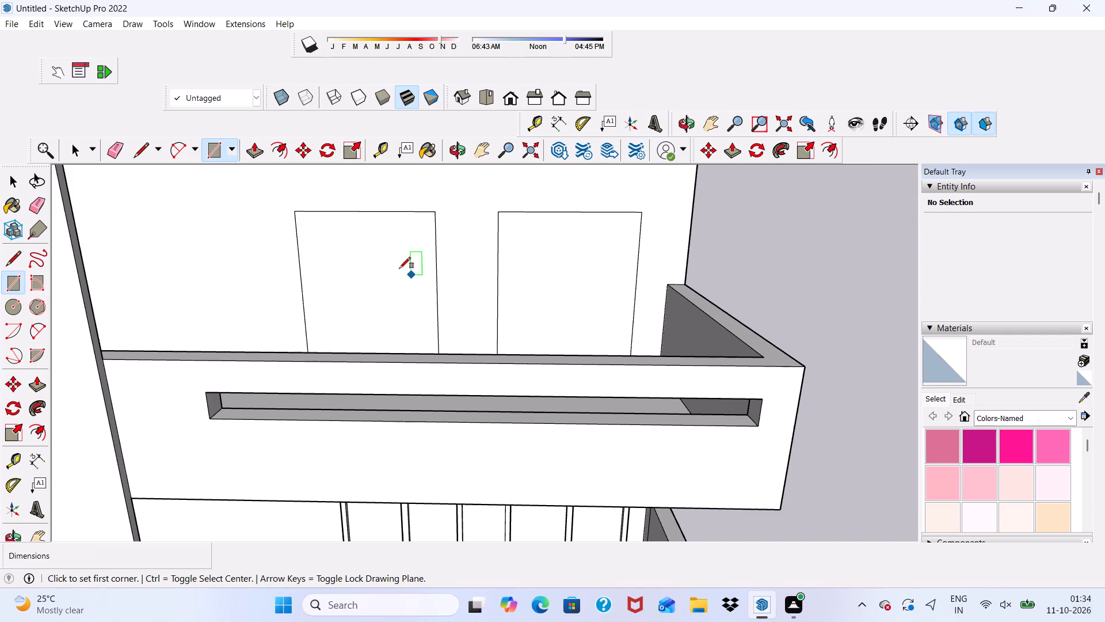
Offset both door outlines on the wall behind the slotted parapet outward by 3" to form frames.
click(285, 144)
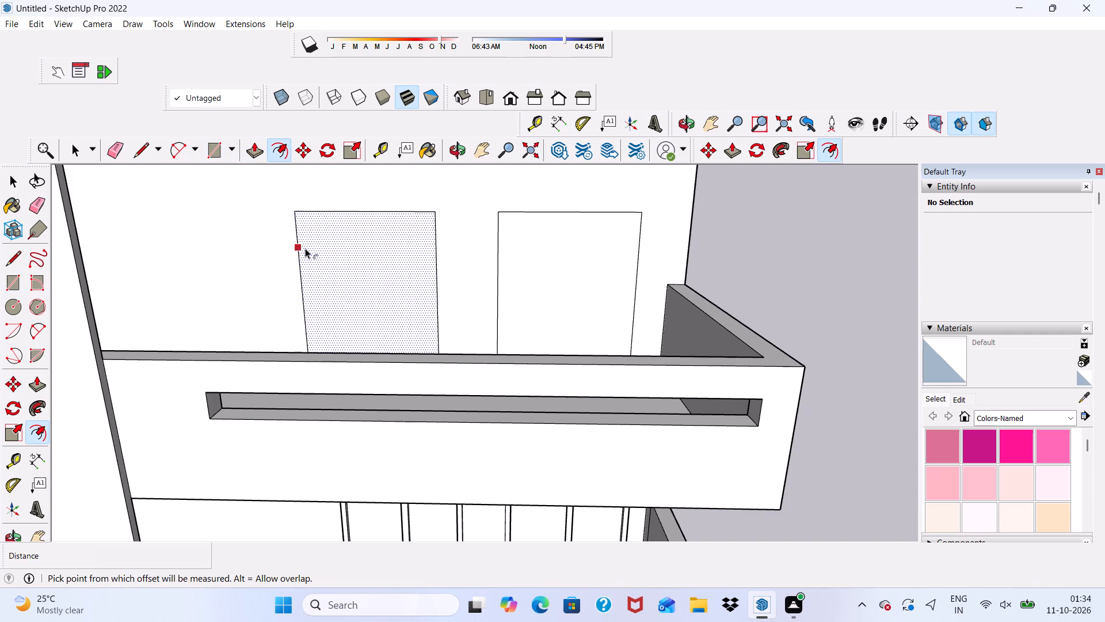
click(305, 248)
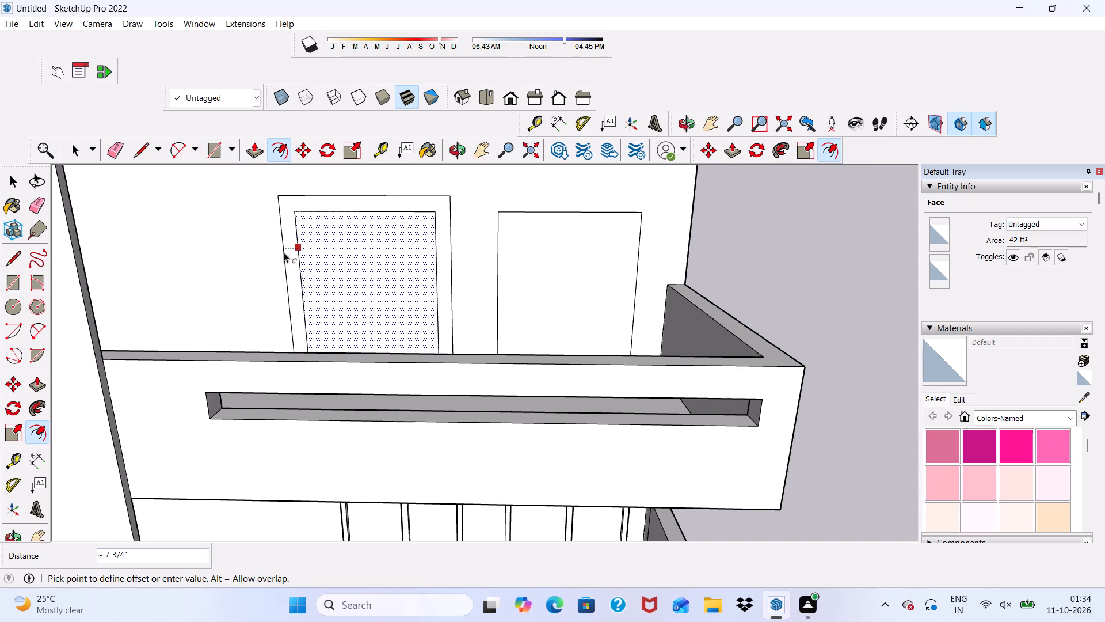
key(3)
key(shift+quotedbl)
key(Return)
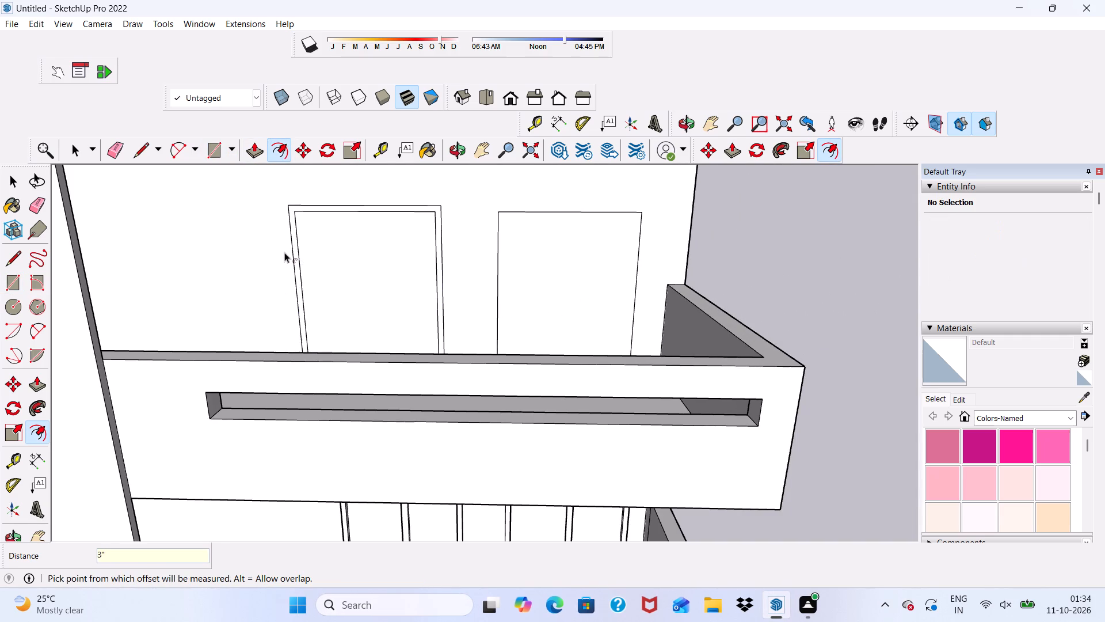
scroll(493, 339, down, 1)
click(563, 304)
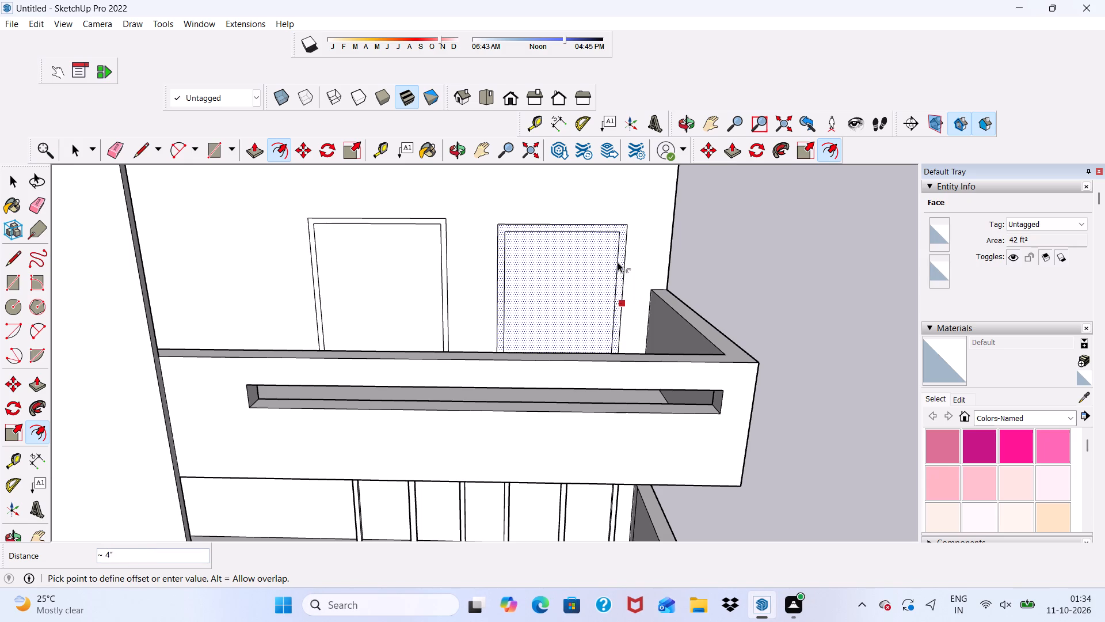
scroll(626, 309, up, 1)
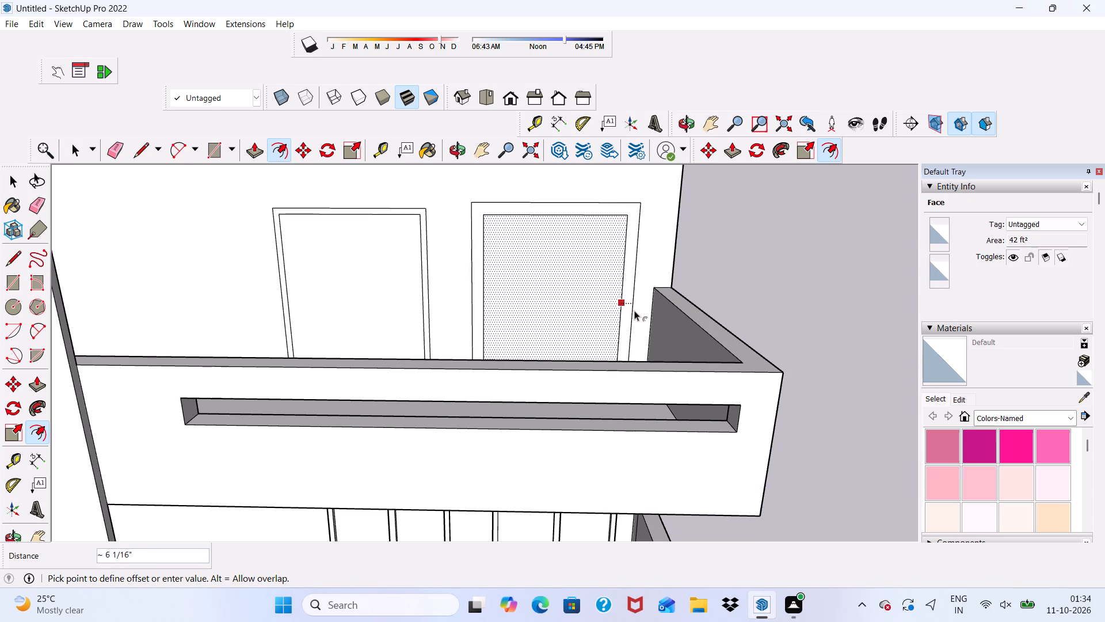
key(3)
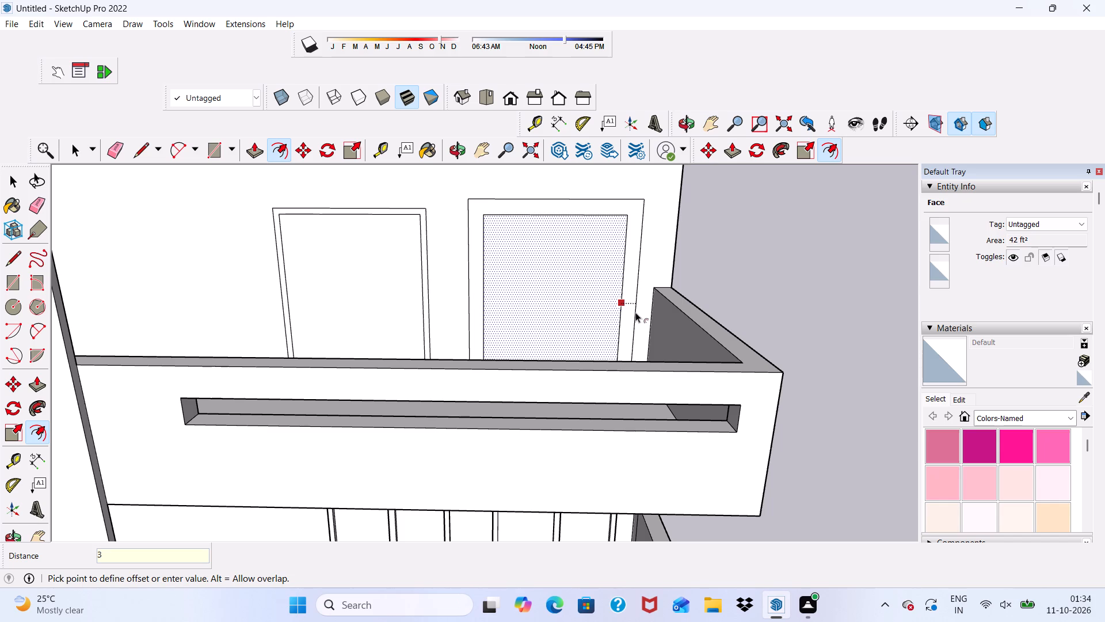
key(shift+quotedbl)
key(Return)
key(space)
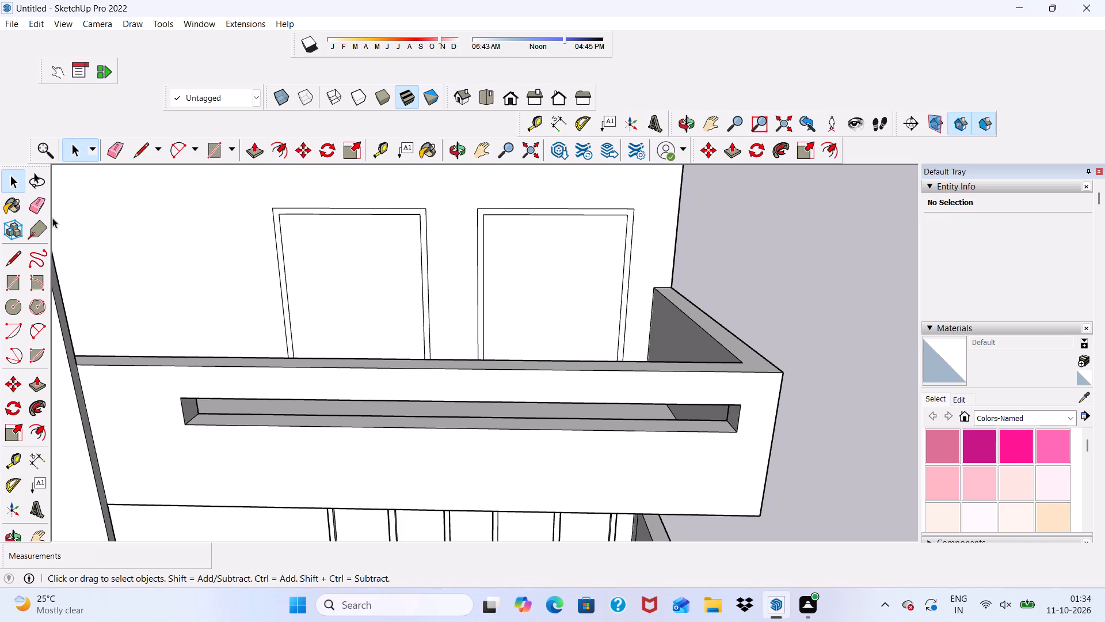
Draw a narrow central mullion rectangle from frame head to floor in the door nearer the tower, behind the slotted parapet.
click(209, 155)
scroll(366, 230, up, 5)
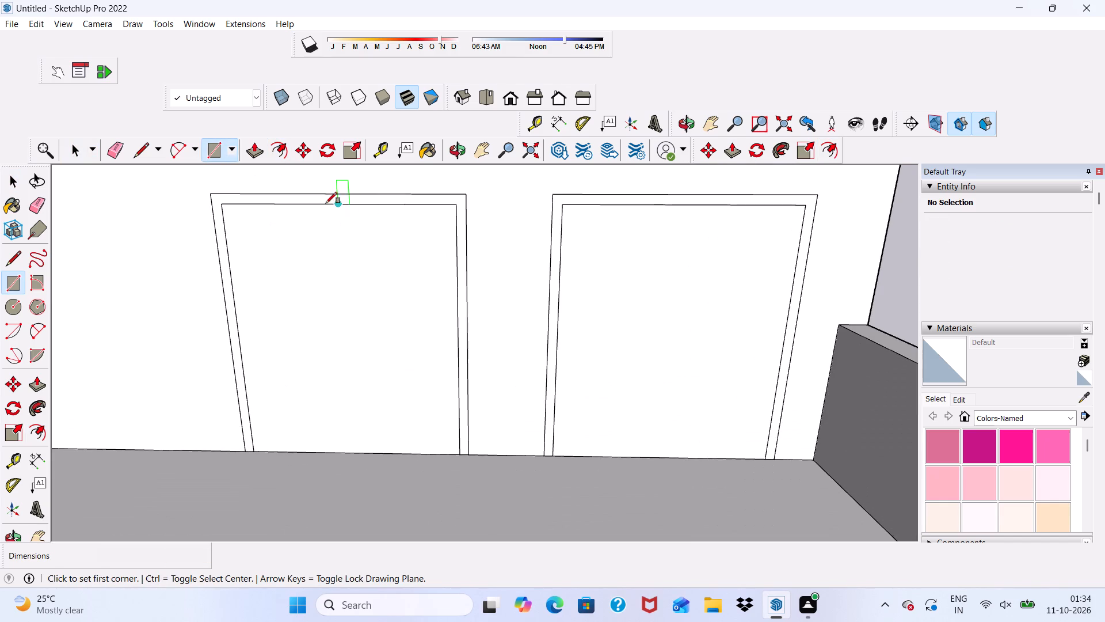
click(338, 207)
scroll(326, 343, down, 2)
scroll(393, 397, up, 3)
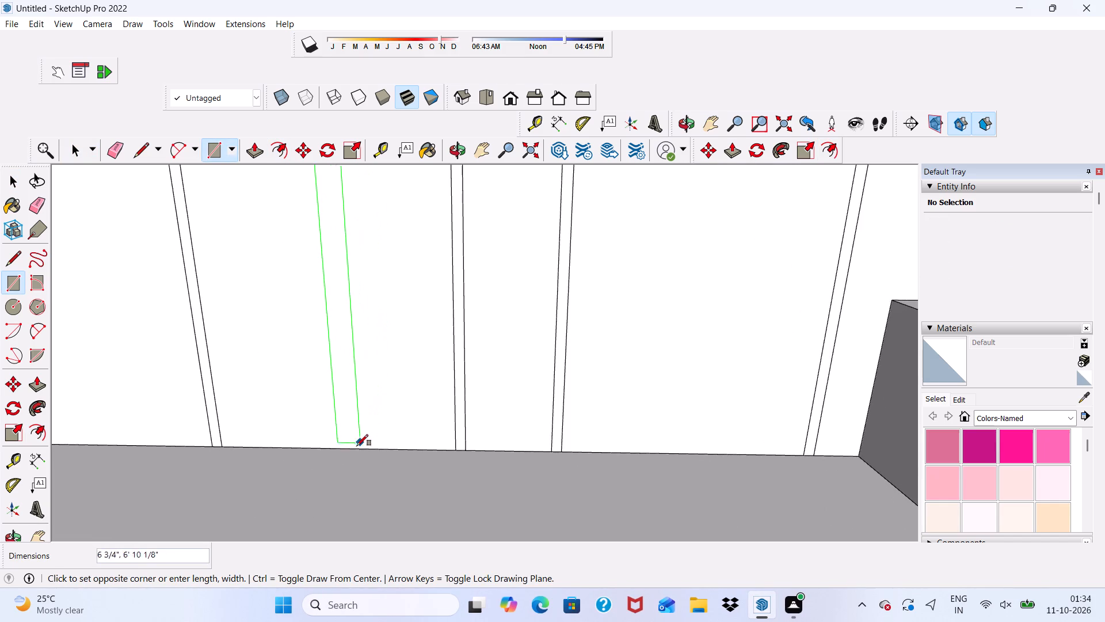
scroll(352, 448, up, 3)
click(352, 448)
scroll(321, 461, down, 10)
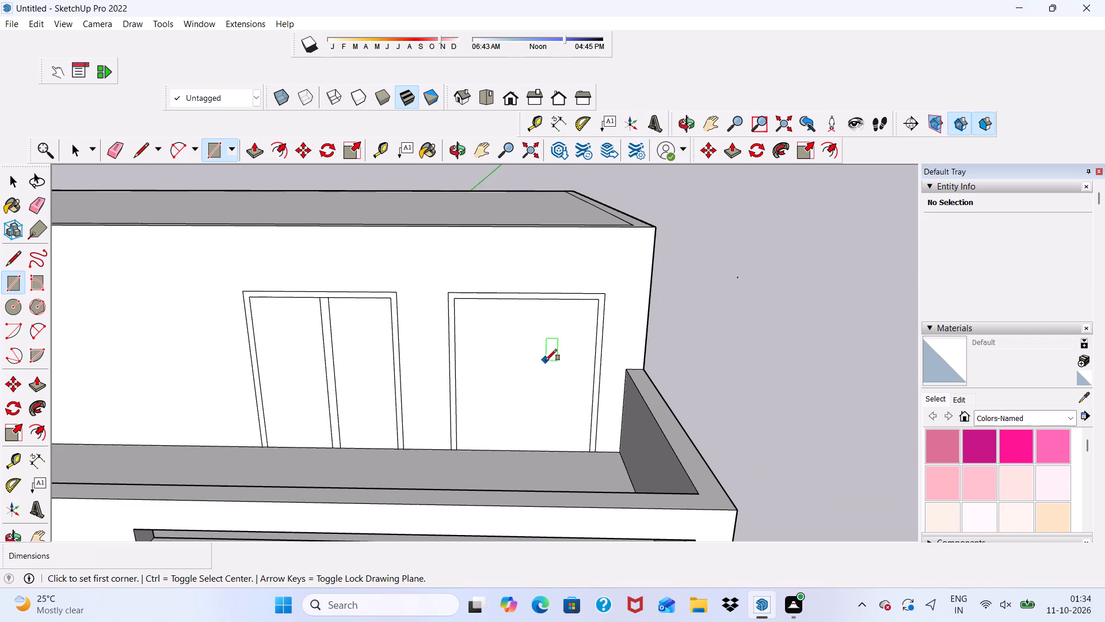
Draw a central mullion rectangle about 3 3/8" by 7' in the door nearer the balcony's outer end, behind the slotted parapet.
scroll(546, 359, up, 3)
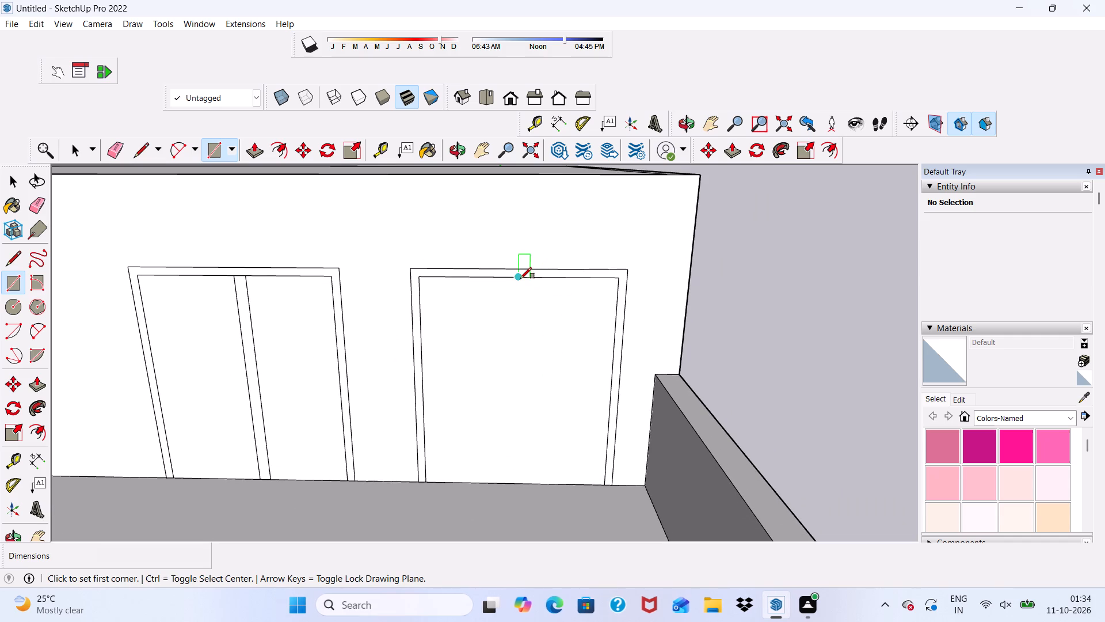
click(520, 279)
scroll(529, 333, down, 2)
scroll(557, 456, up, 4)
scroll(492, 453, up, 5)
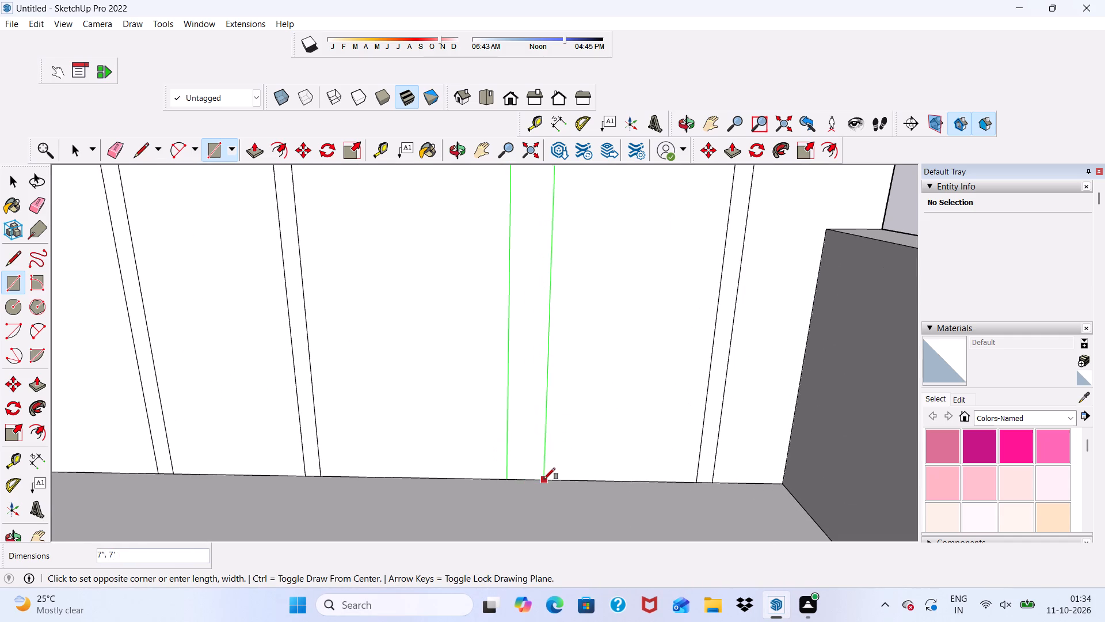
click(524, 480)
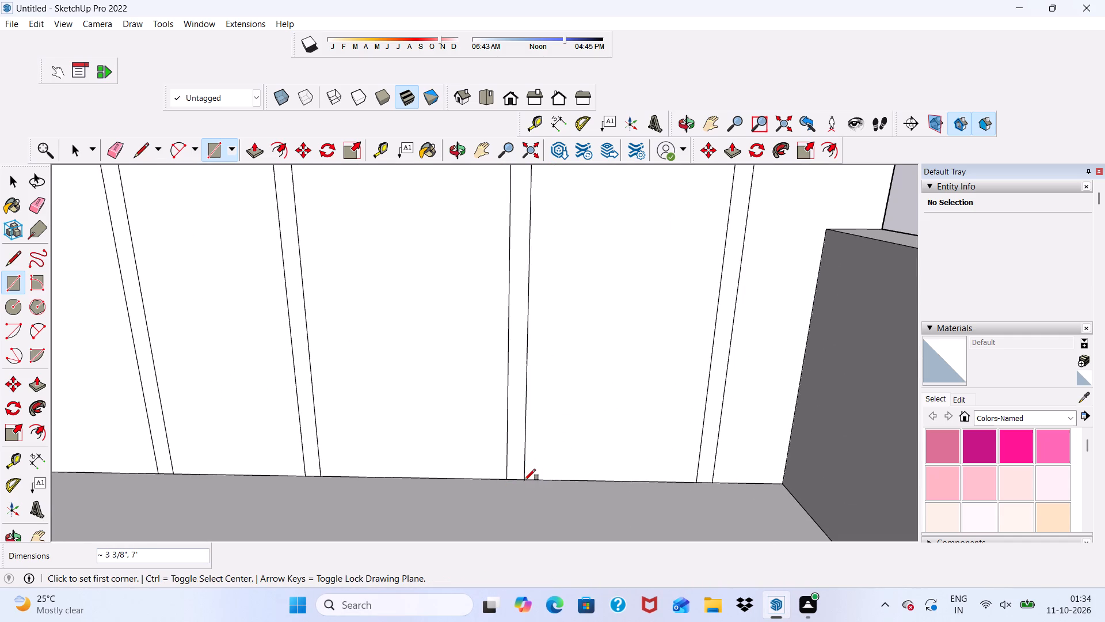
Erase the short line segments where the central mullions meet the frame heads on both doors behind the slotted parapet.
click(116, 142)
scroll(308, 351, down, 5)
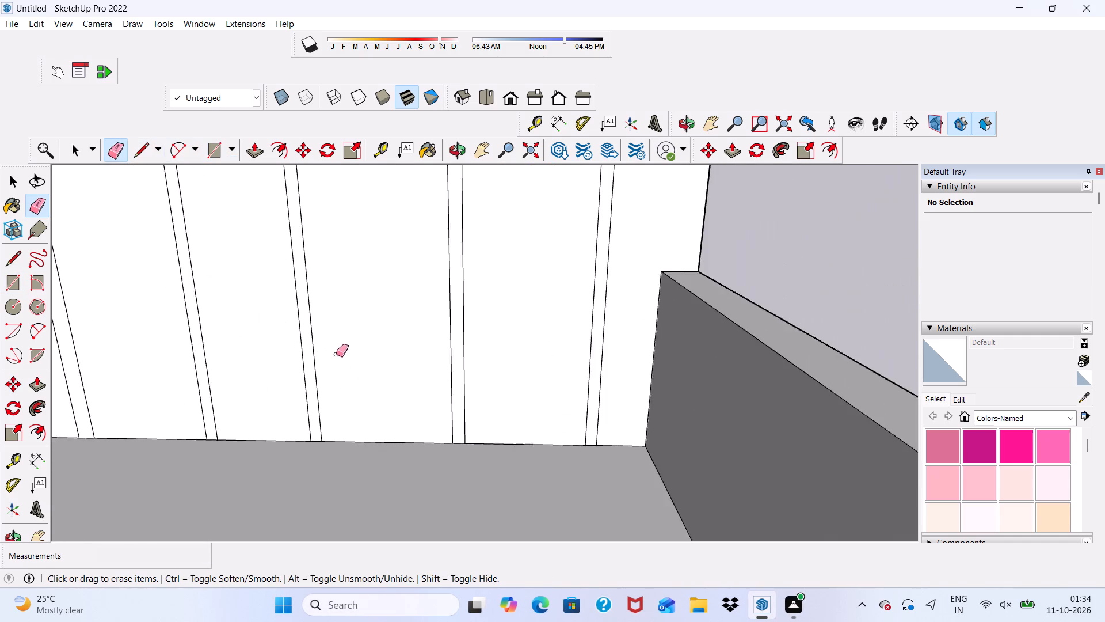
scroll(336, 354, down, 8)
scroll(169, 253, up, 10)
drag(208, 260, 207, 266)
click(207, 266)
scroll(632, 324, up, 3)
scroll(684, 249, up, 1)
click(680, 244)
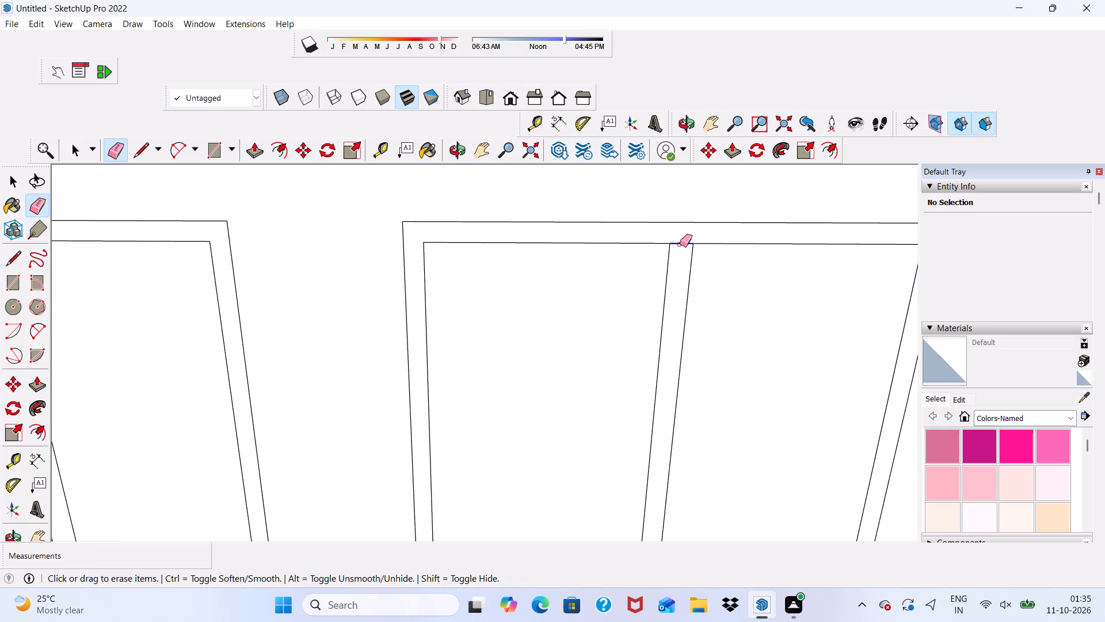
scroll(694, 290, down, 4)
key(space)
key(space)
Push/Pull the frame-and-mullion faces of both doors behind the slotted parapet outward by 3".
scroll(676, 298, up, 4)
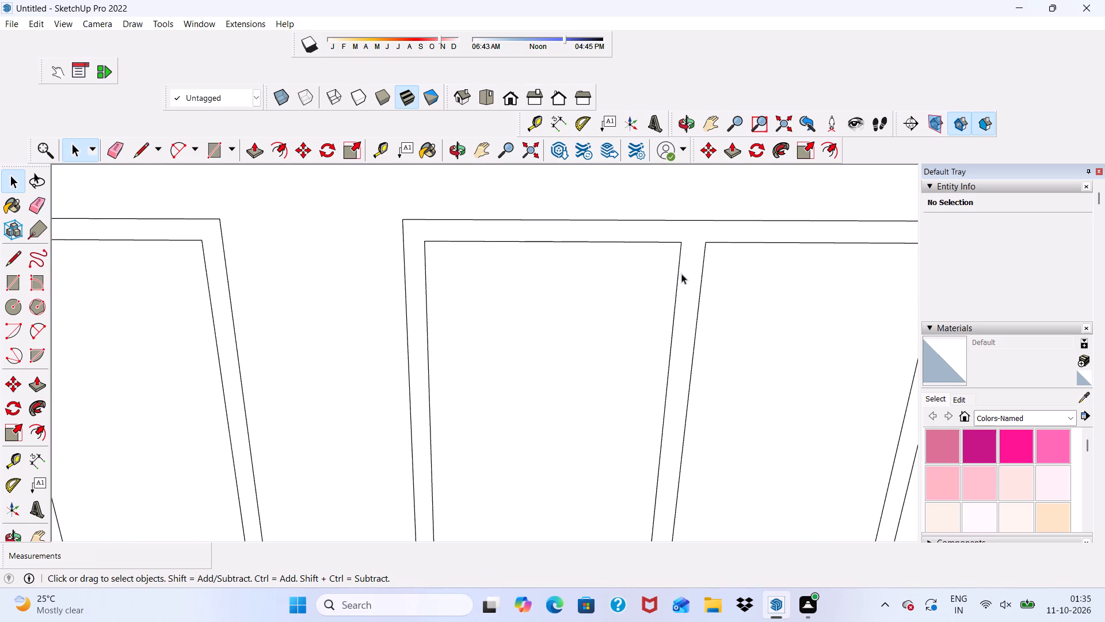
click(684, 272)
click(257, 149)
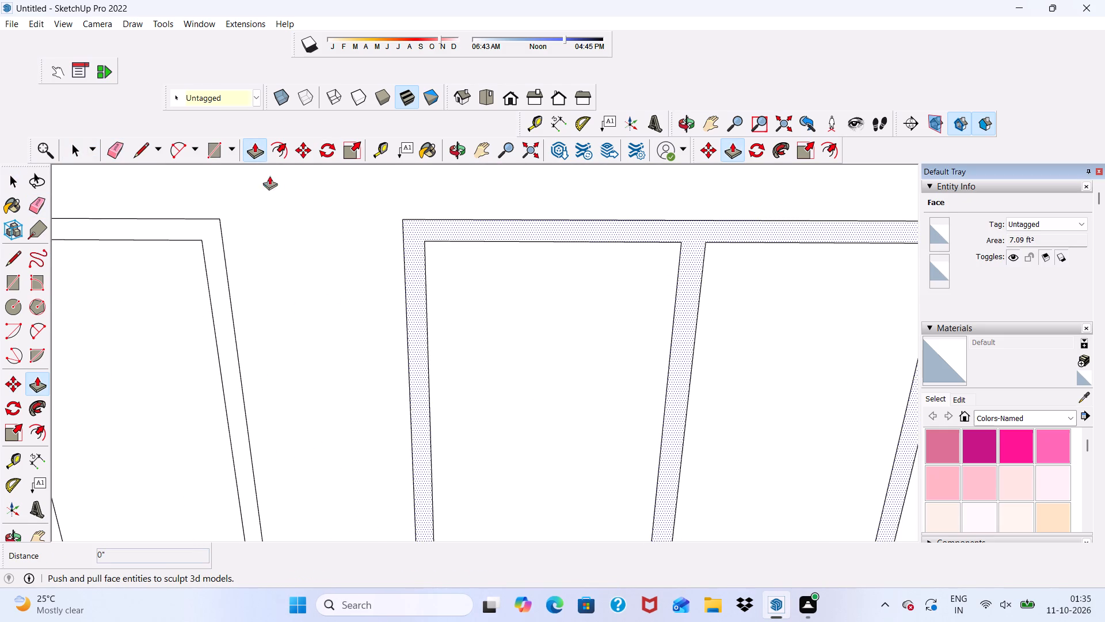
click(411, 365)
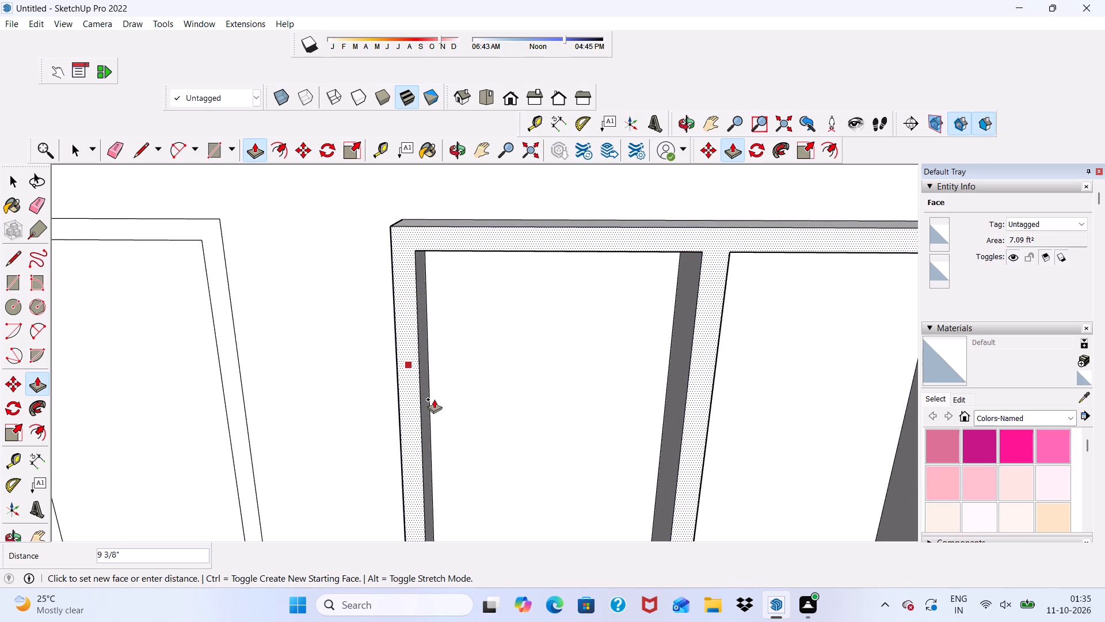
text(3")
key(Return)
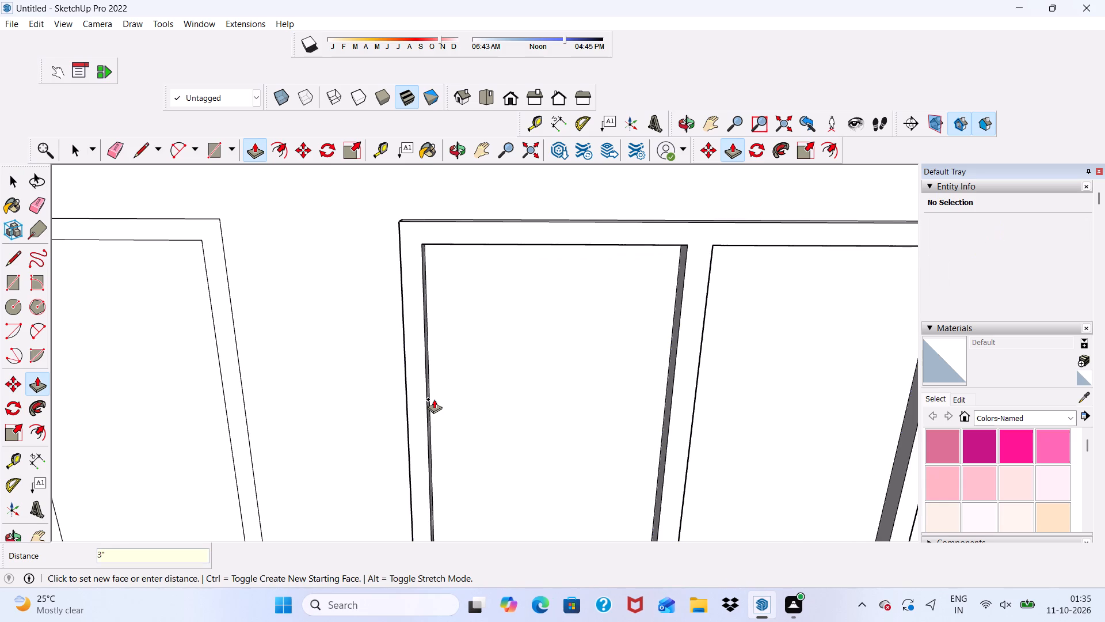
scroll(226, 303, up, 3)
click(226, 303)
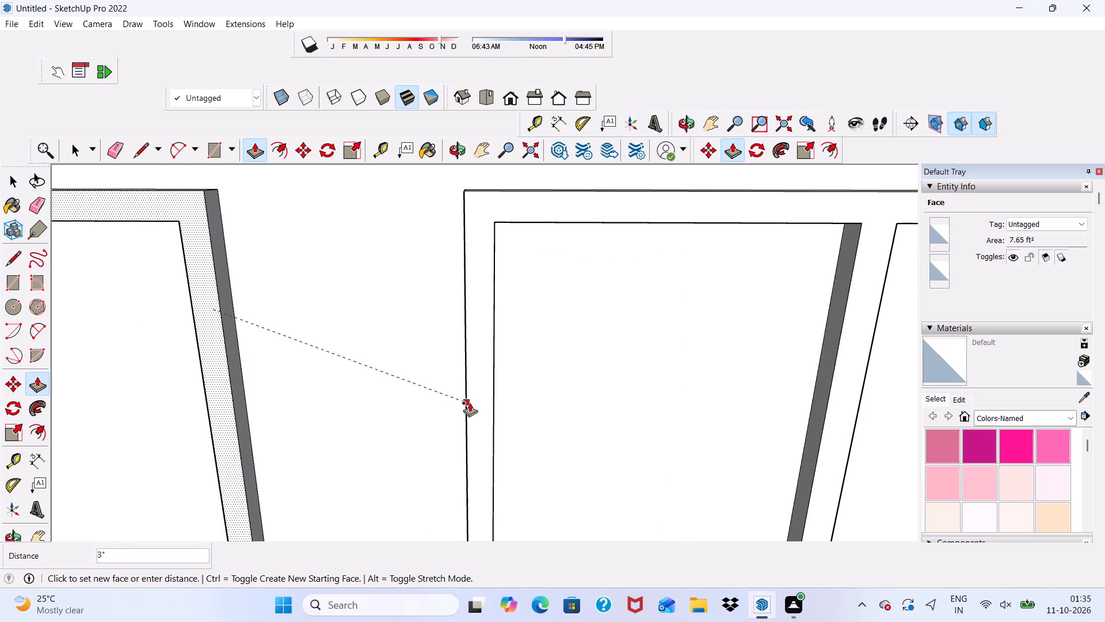
click(470, 403)
scroll(398, 366, down, 12)
key(space)
Offset both door outlines on the top-floor wall behind the slatted railing outward by 3" to form frames.
scroll(471, 325, down, 5)
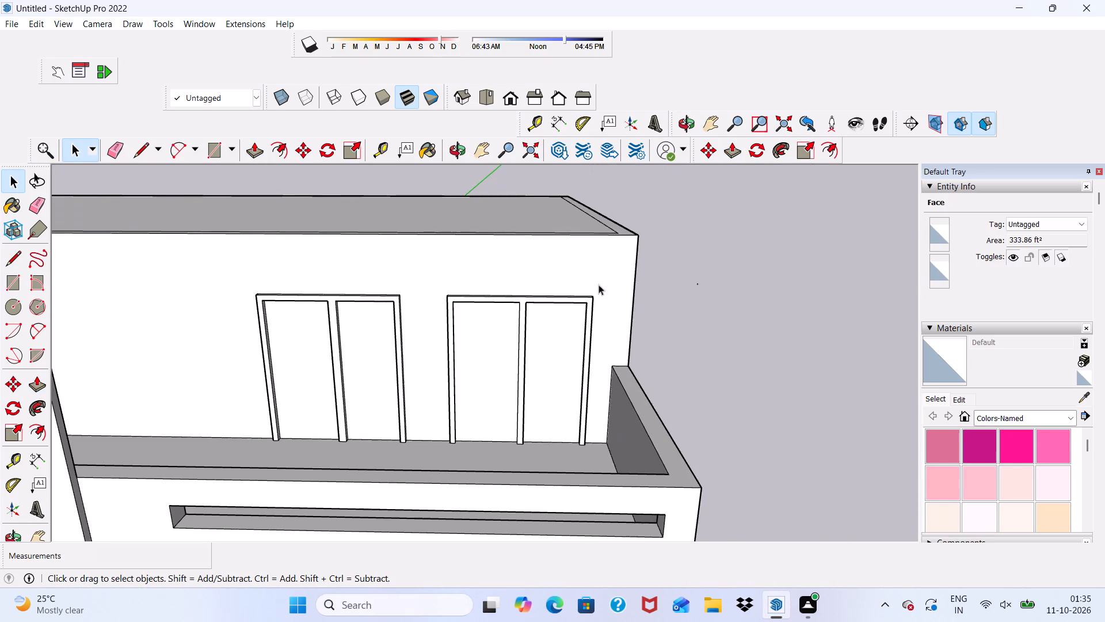
scroll(646, 279, down, 9)
scroll(106, 359, up, 5)
scroll(264, 199, up, 2)
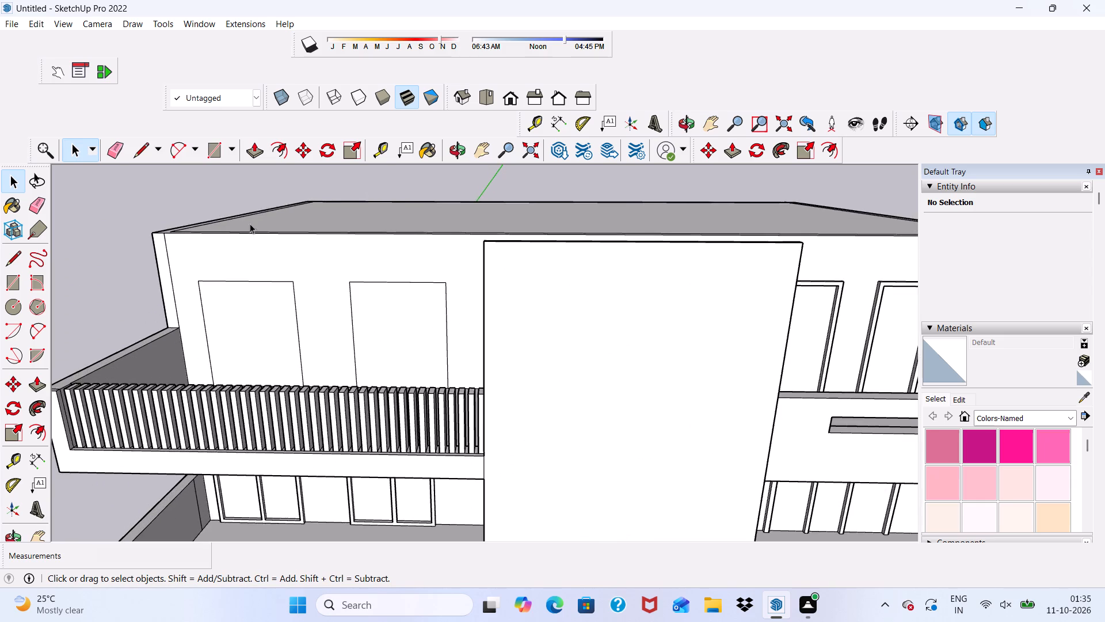
scroll(250, 242, up, 4)
click(276, 144)
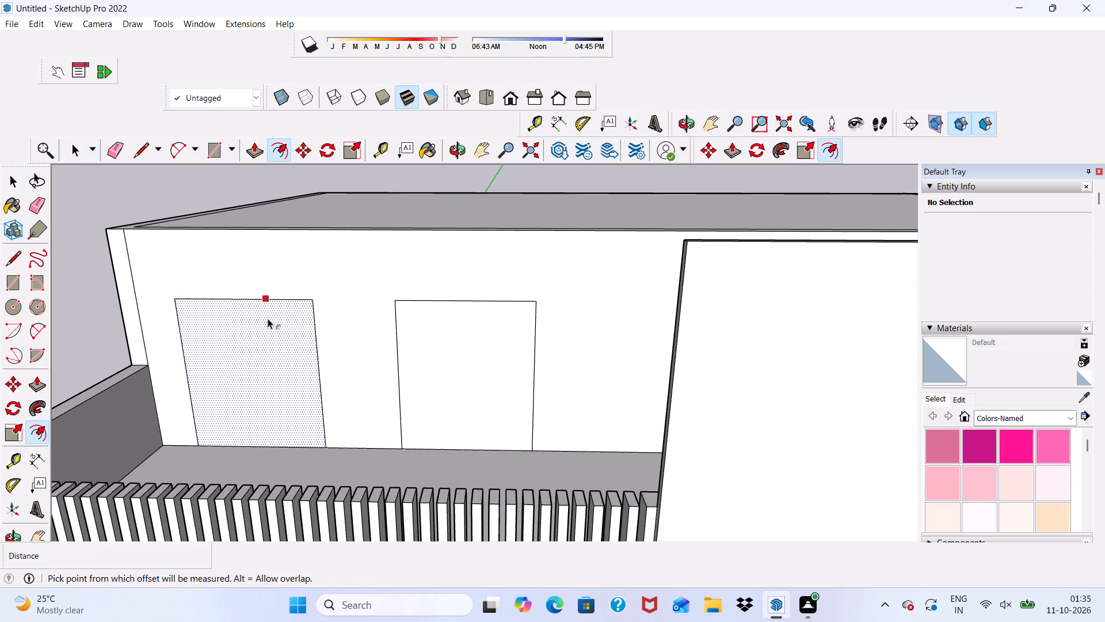
click(268, 318)
text(3")
key(Return)
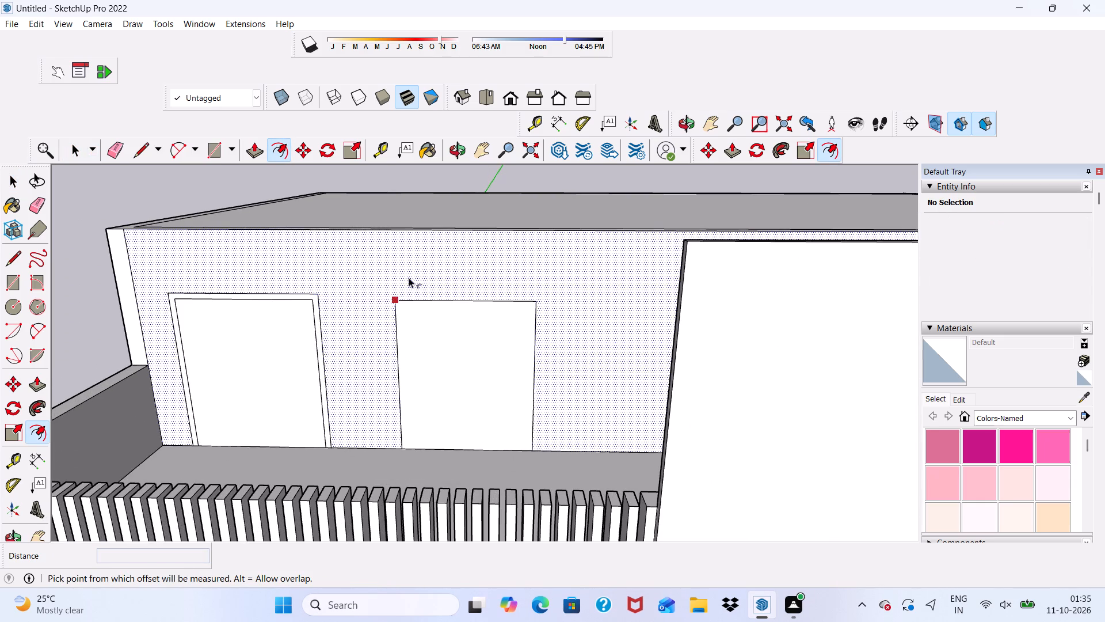
click(431, 313)
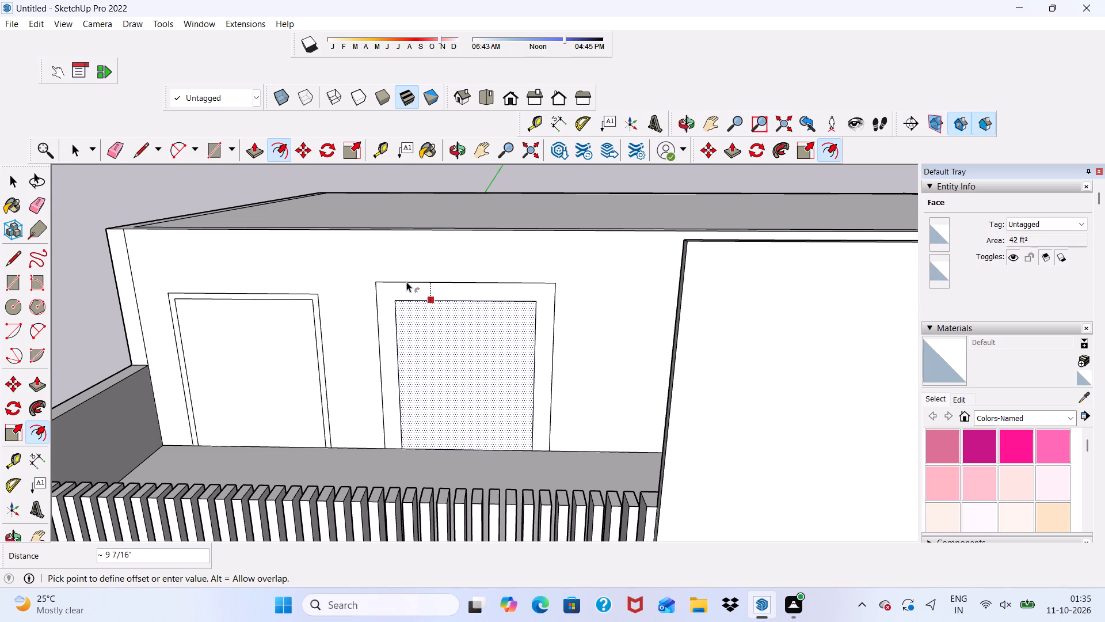
text(3")
key(Return)
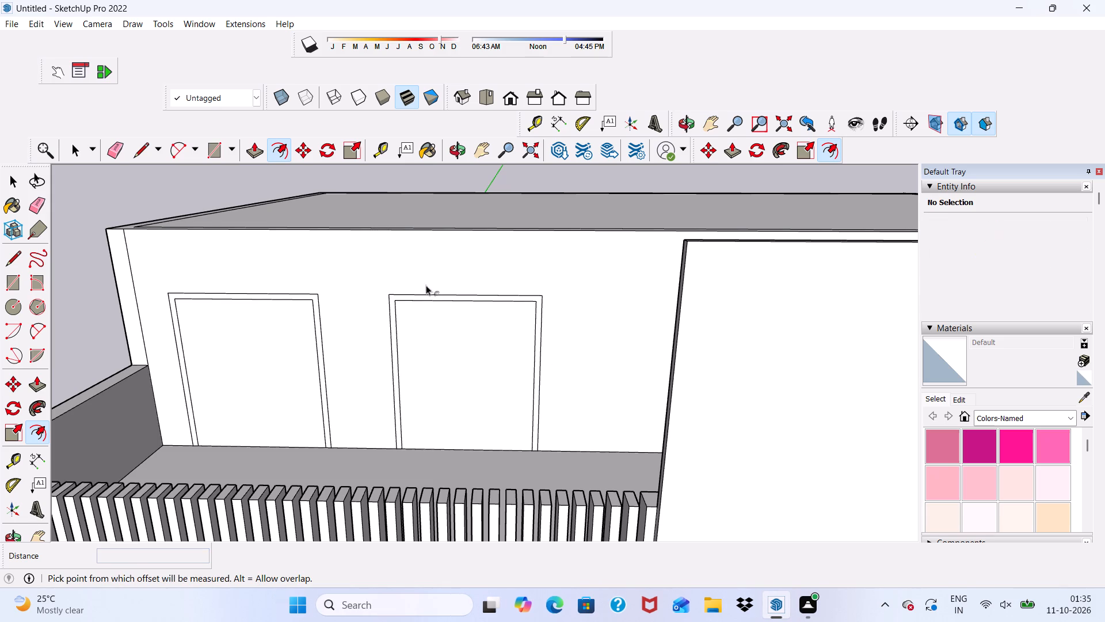
Draw a narrow central mullion rectangle from frame head to floor in the outer-corner door behind the slatted railing.
click(210, 143)
scroll(246, 308, up, 4)
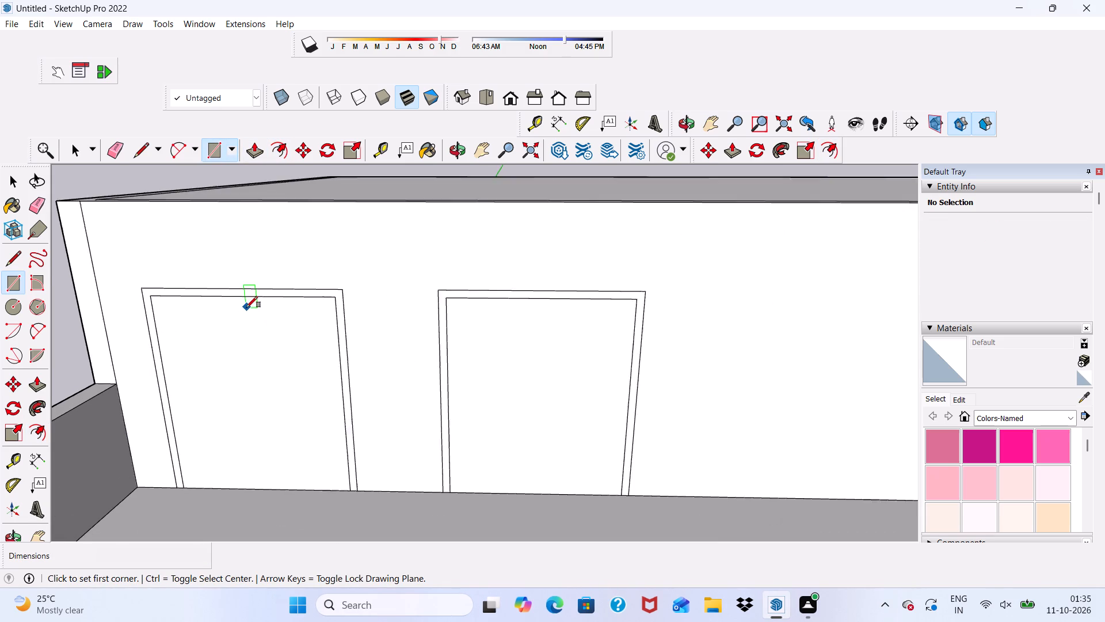
click(237, 297)
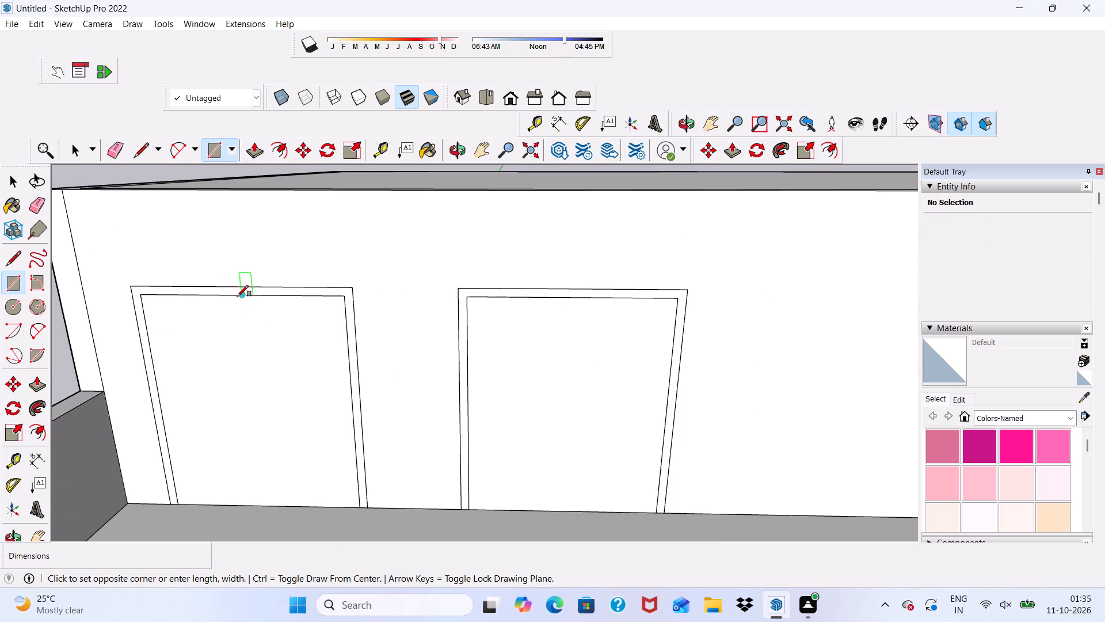
scroll(209, 408, down, 4)
scroll(246, 495, up, 7)
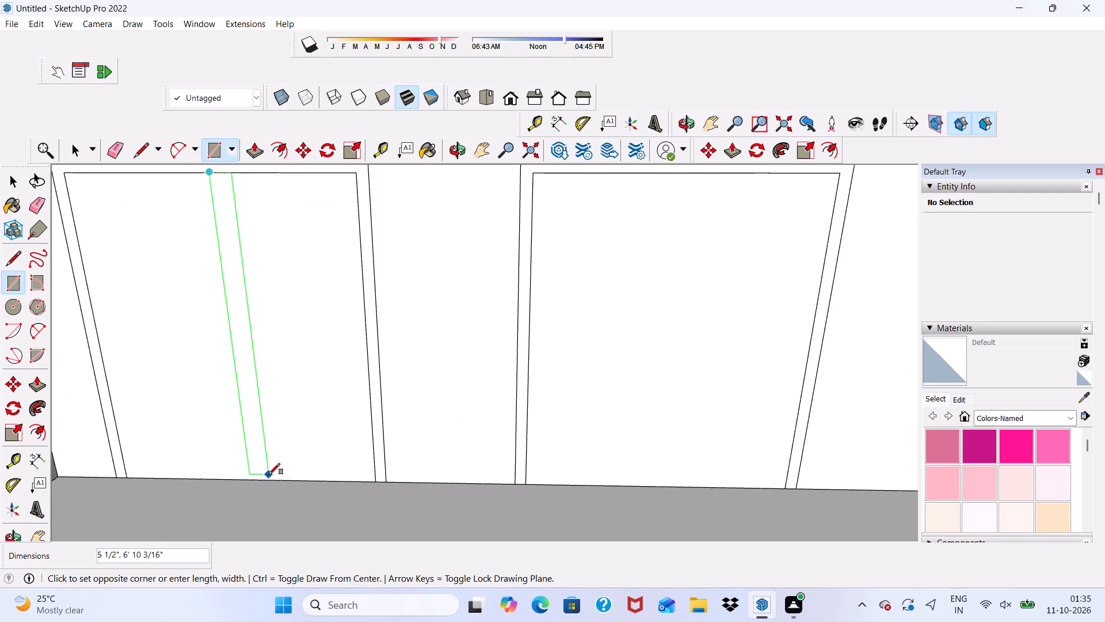
click(265, 476)
Draw a central mullion rectangle about 3 1/8" by 7' in the door nearer the tower, behind the slatted railing.
scroll(282, 471, down, 3)
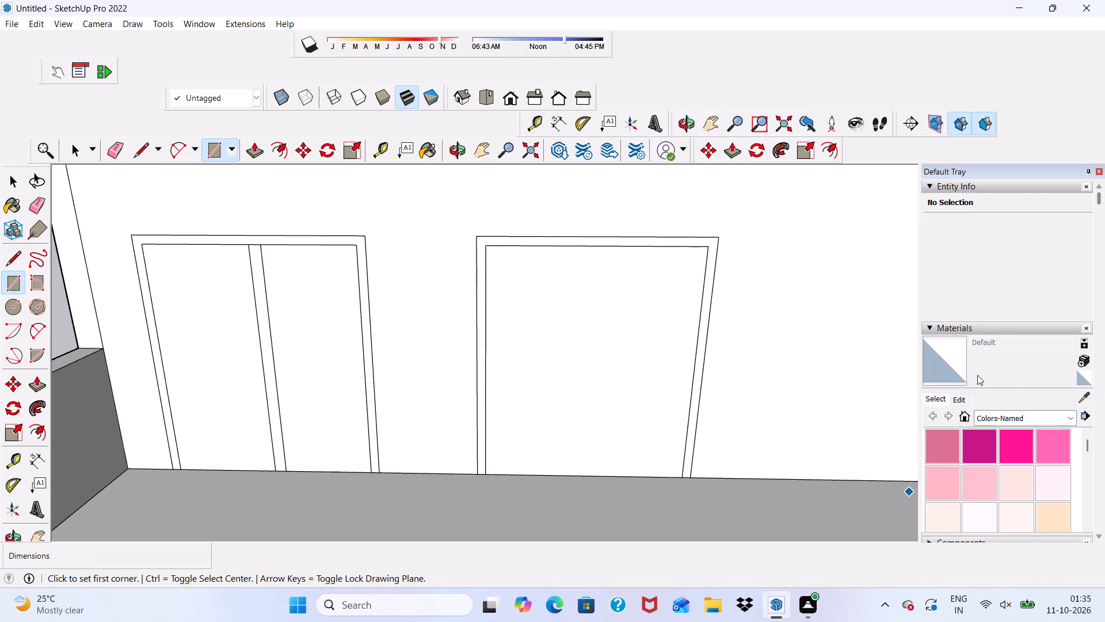
click(600, 247)
scroll(600, 341, down, 2)
scroll(591, 434, up, 6)
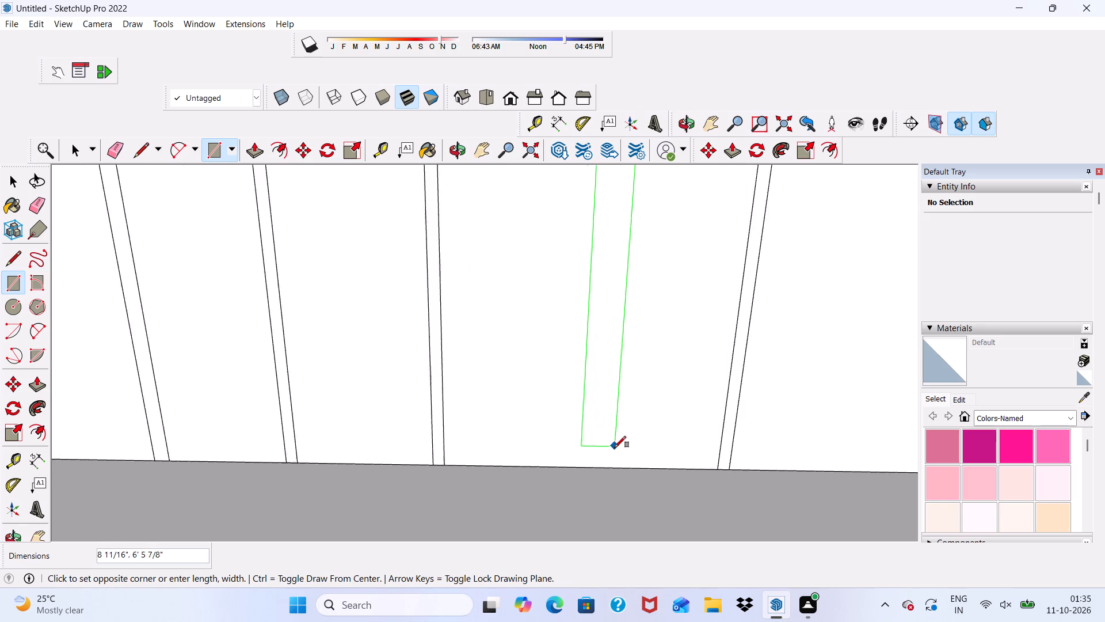
scroll(615, 447, up, 3)
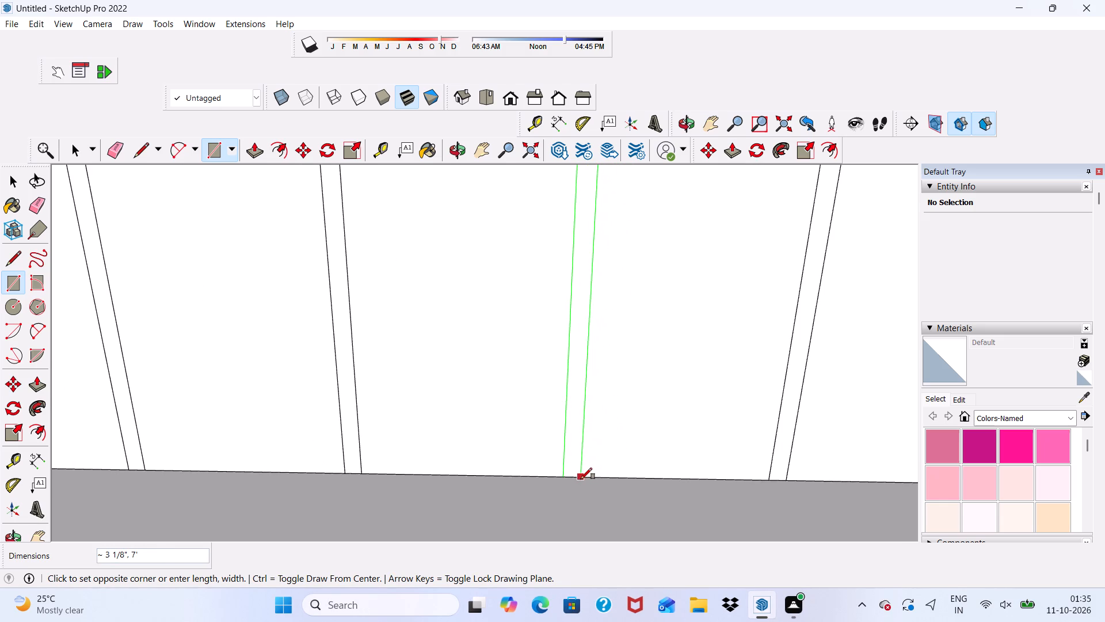
click(581, 479)
Erase the short line segment joining the mullion and frame head on the tower-side door behind the slatted railing.
click(119, 142)
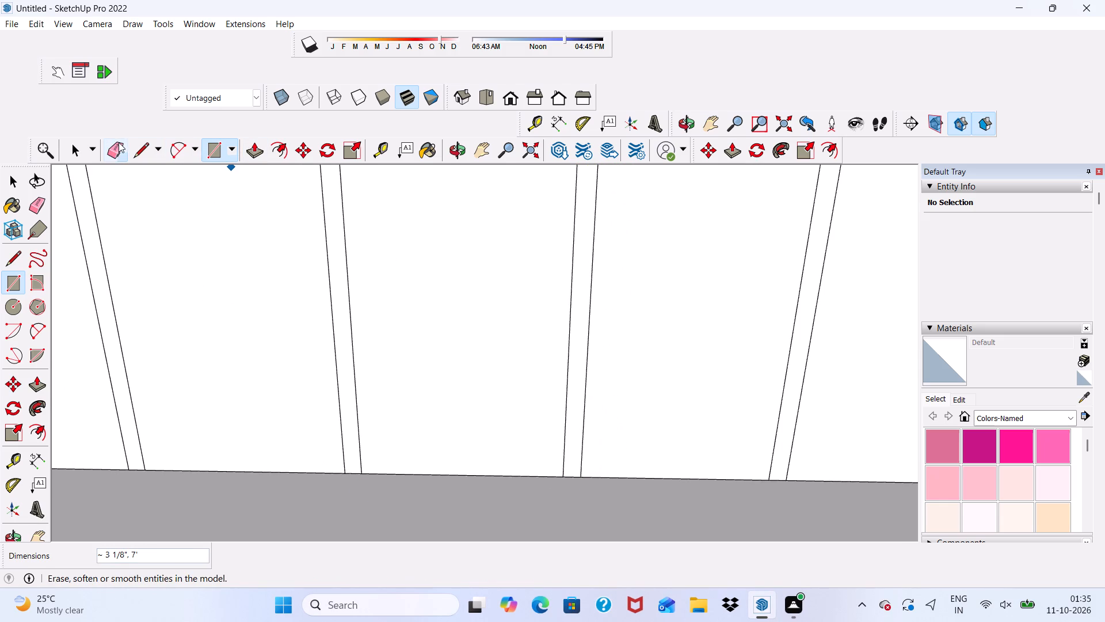
scroll(180, 177, down, 9)
scroll(332, 345, down, 9)
scroll(364, 208, up, 6)
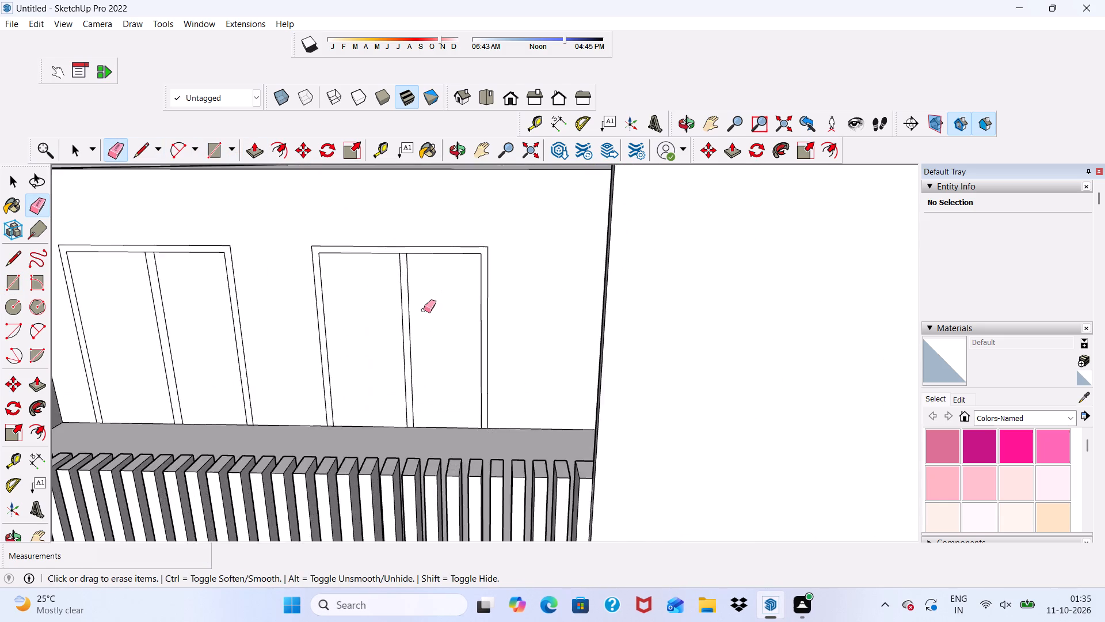
scroll(424, 310, up, 8)
click(380, 199)
scroll(367, 222, down, 3)
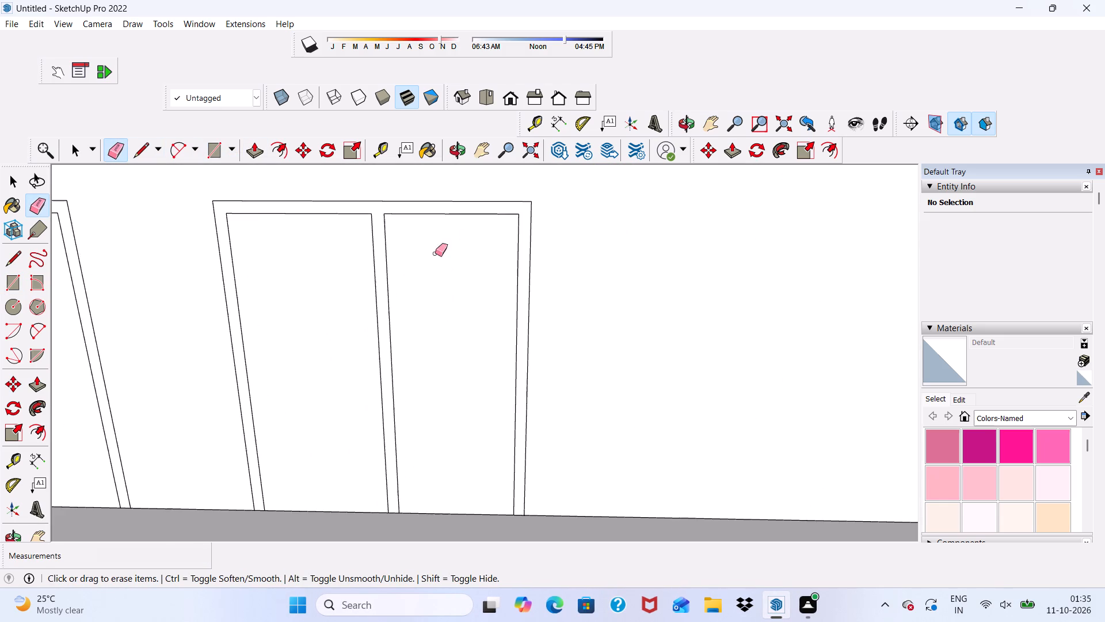
Erase the short line segment joining the mullion and frame head on the outer-corner door behind the slatted railing.
scroll(435, 253, down, 10)
scroll(156, 237, up, 12)
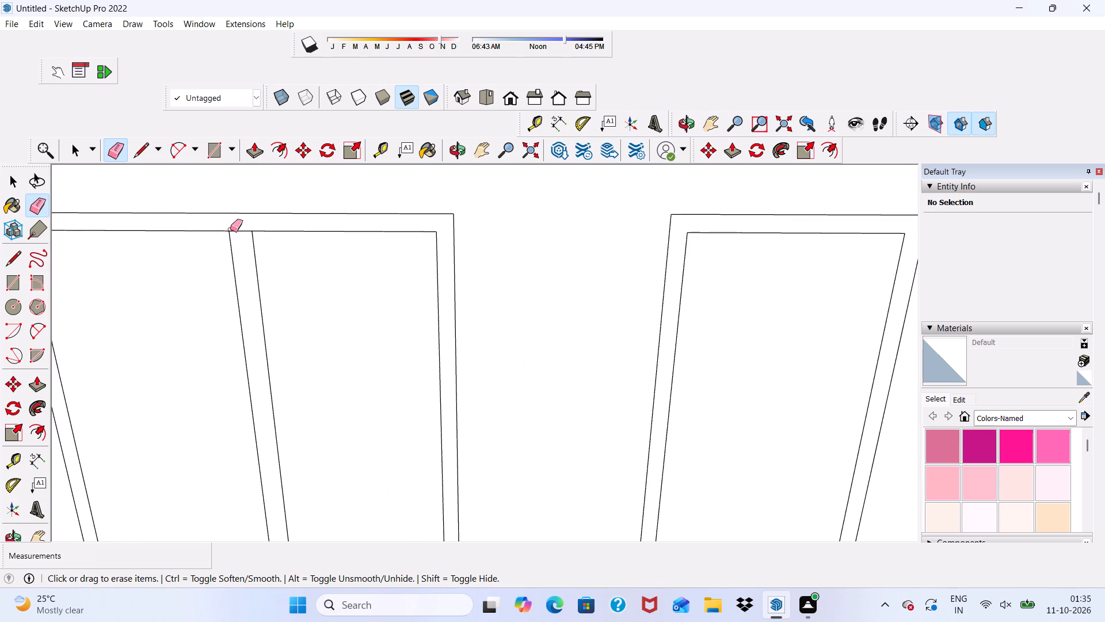
drag(237, 230, 237, 237)
scroll(237, 256, down, 3)
key(space)
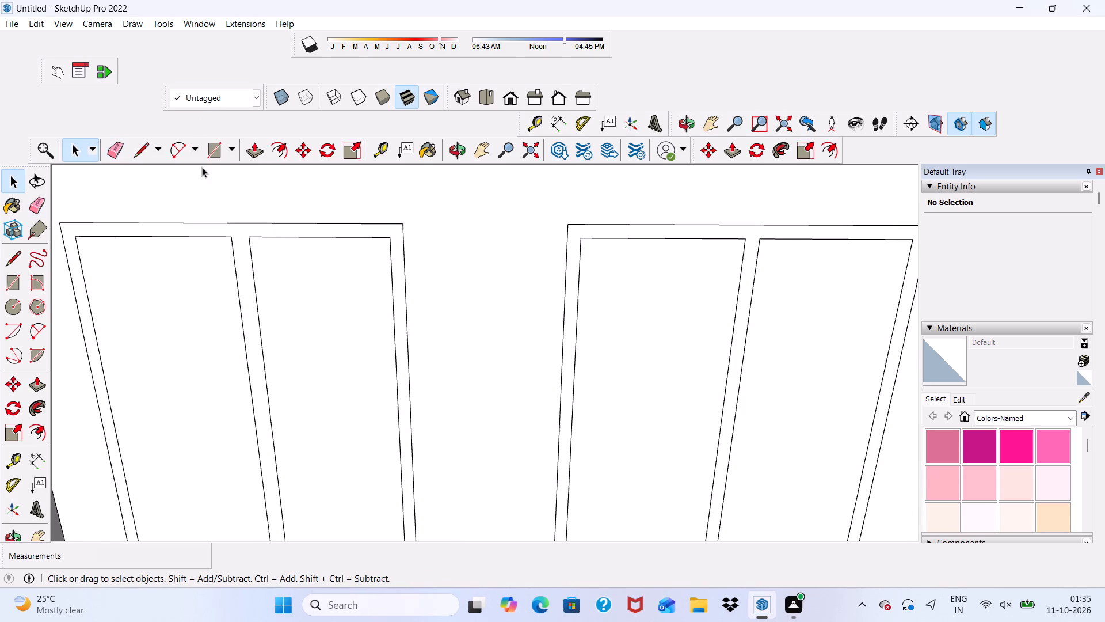
Push/pull the frames and mullions of both top-floor doors behind the slatted railing outward by 3".
click(253, 145)
click(236, 266)
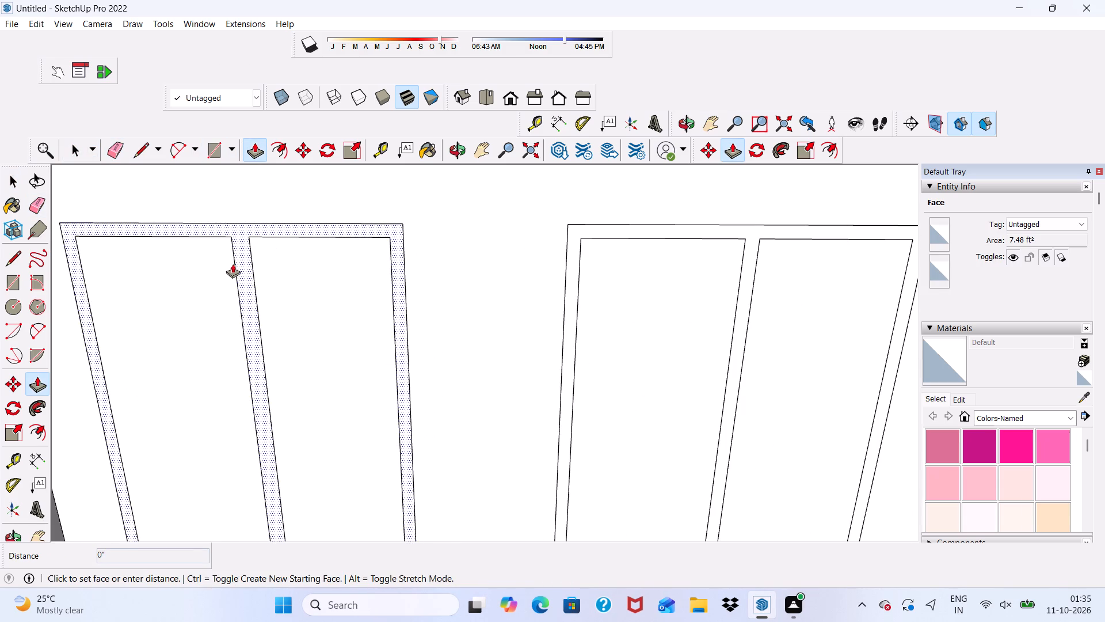
text(3")
key(Return)
scroll(265, 219, down, 3)
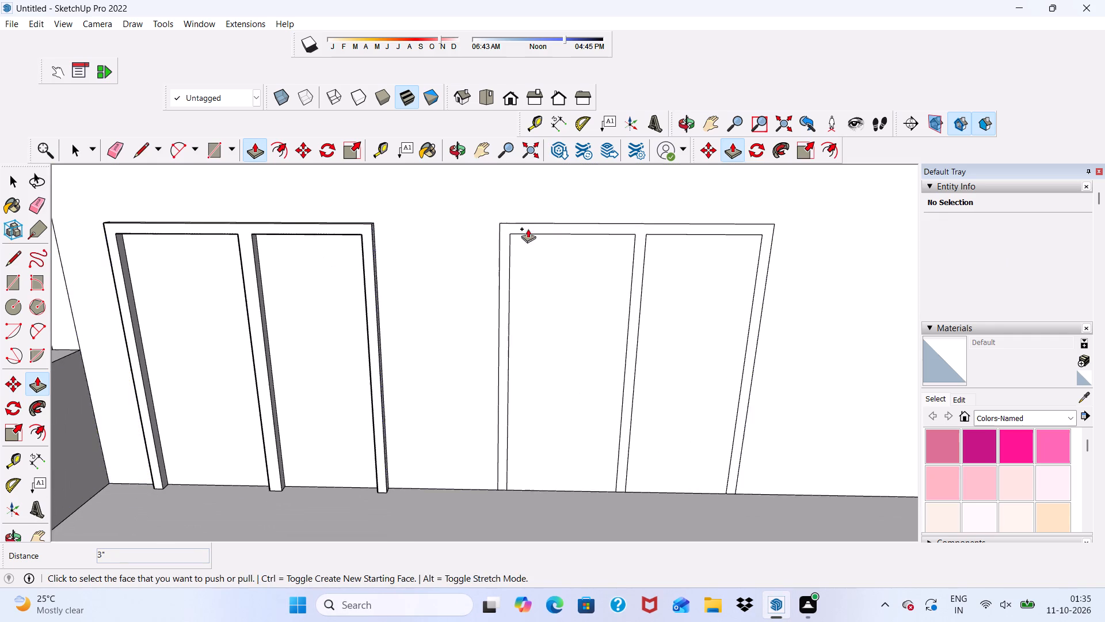
scroll(0, 355, down, 1)
scroll(523, 329, up, 1)
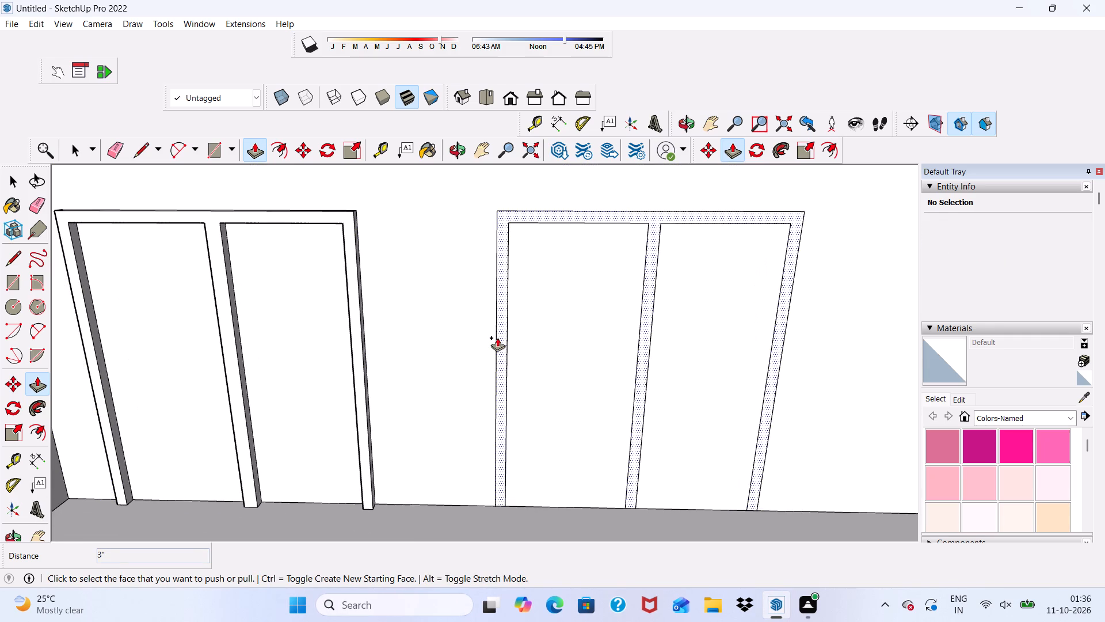
click(497, 337)
click(360, 344)
scroll(359, 344, down, 8)
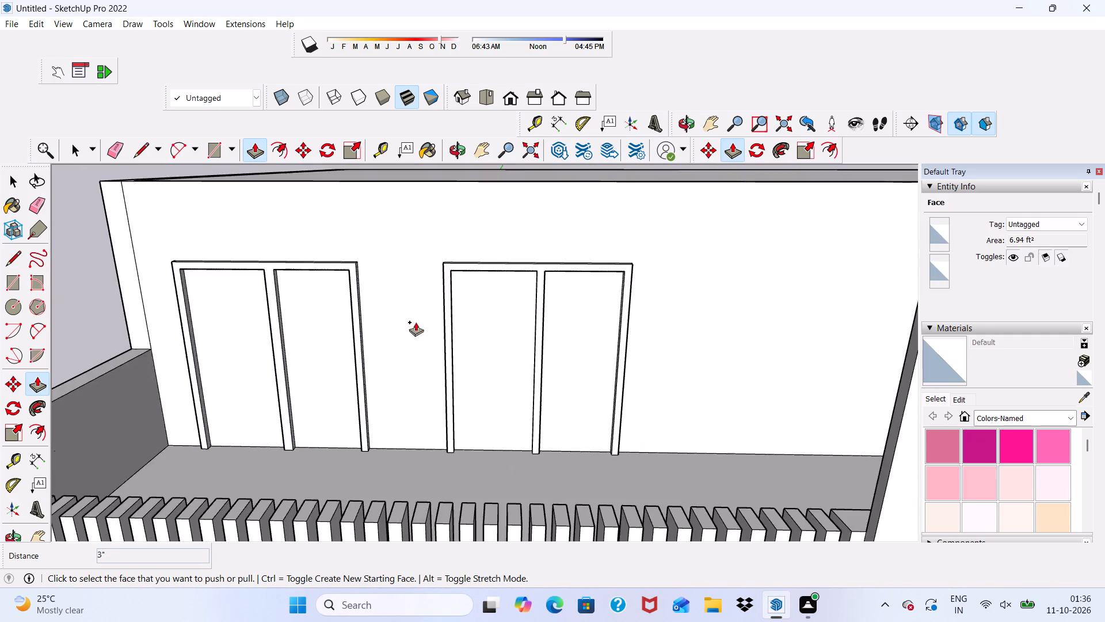
scroll(416, 322, down, 2)
key(space)
Raise the top face of the central tower by about 8 3/8" with Push/Pull.
scroll(439, 343, down, 5)
middle_drag(448, 330, 462, 252)
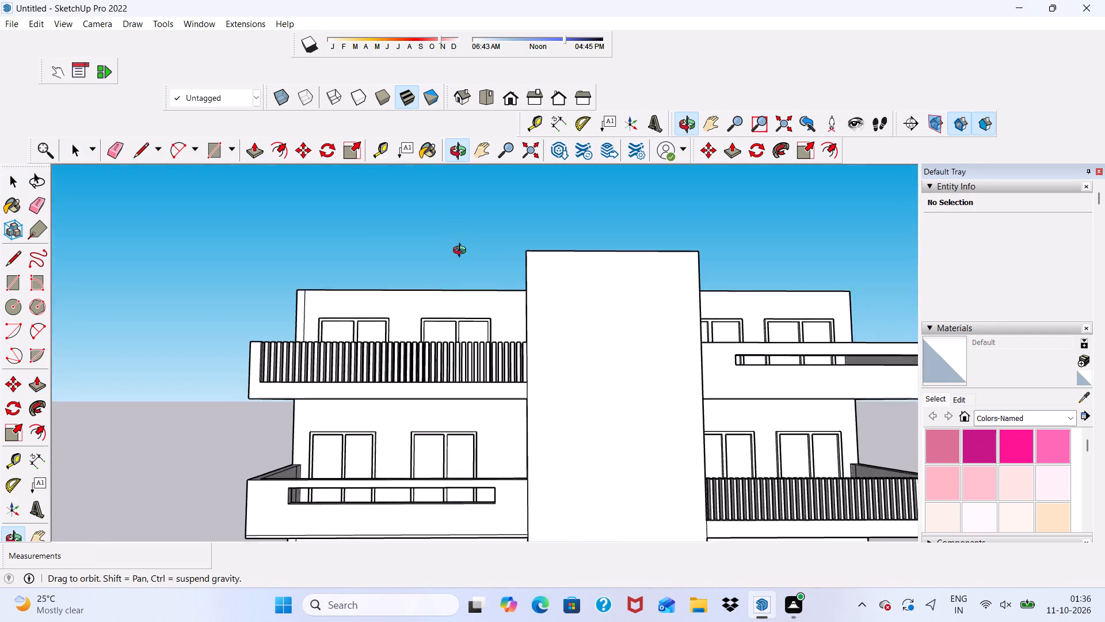
middle_drag(462, 252, 478, 270)
scroll(505, 270, up, 1)
scroll(456, 262, down, 9)
middle_drag(481, 275, 388, 369)
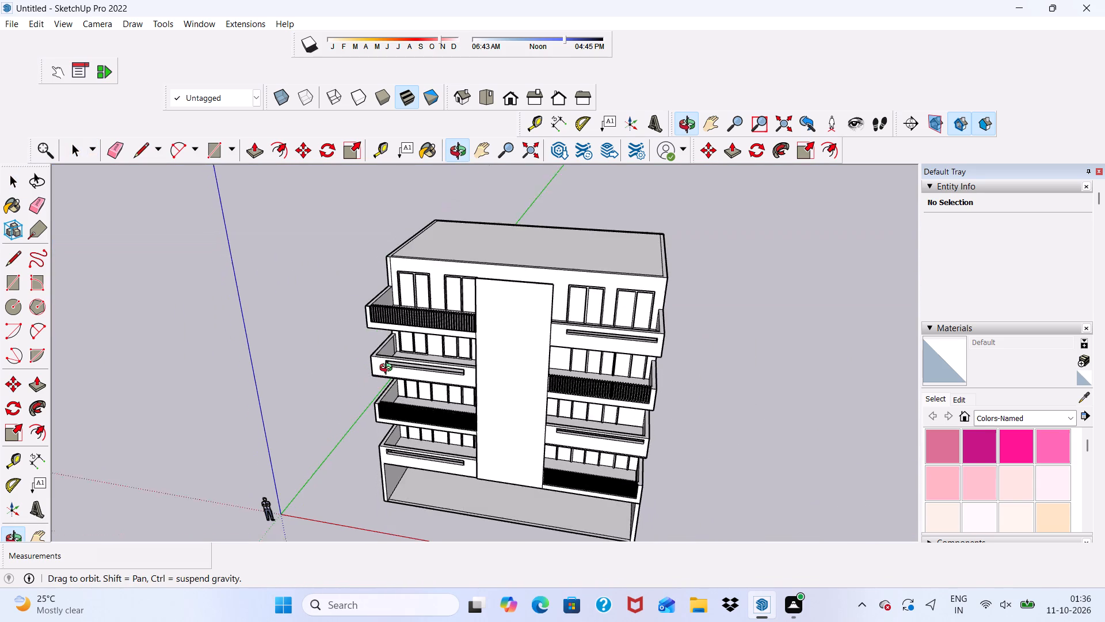
middle_drag(388, 369, 387, 369)
scroll(619, 204, up, 3)
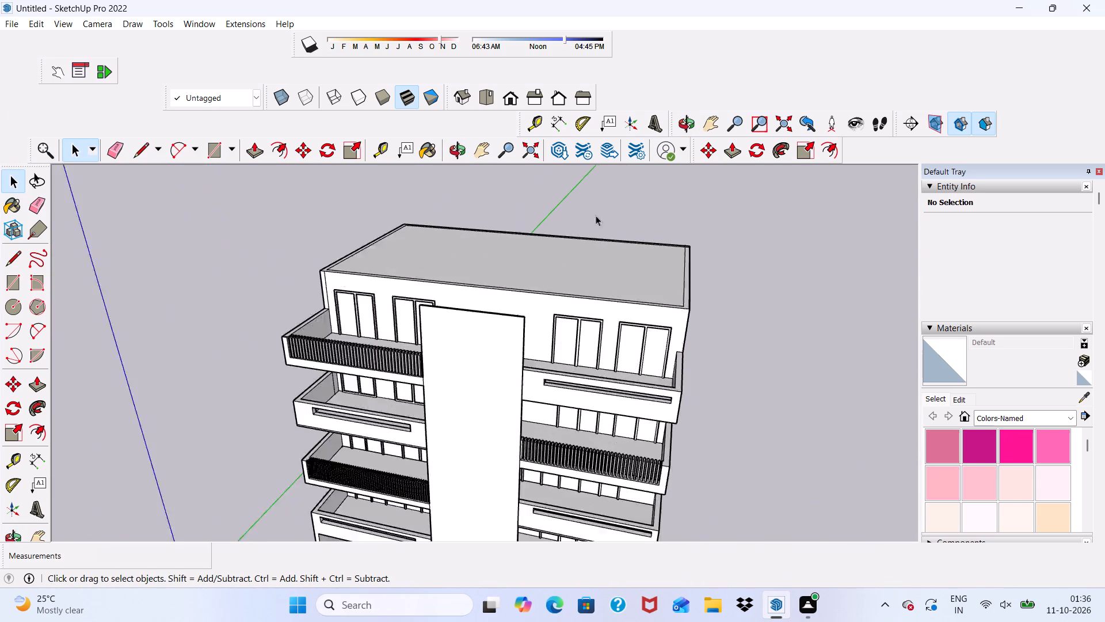
scroll(596, 215, up, 20)
scroll(596, 215, up, 4)
click(353, 340)
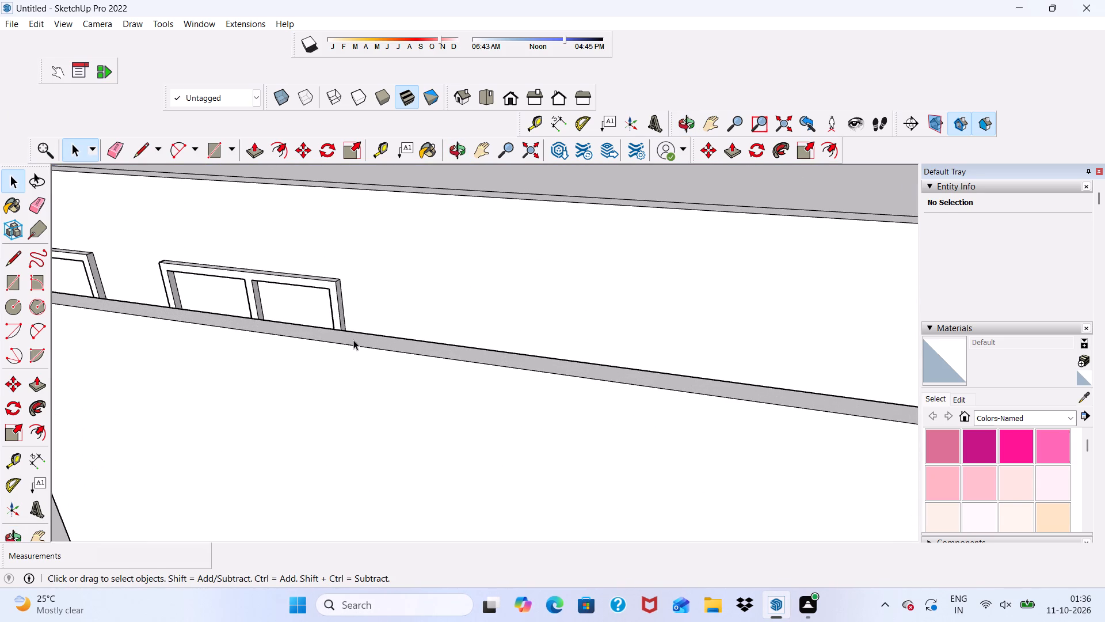
click(256, 146)
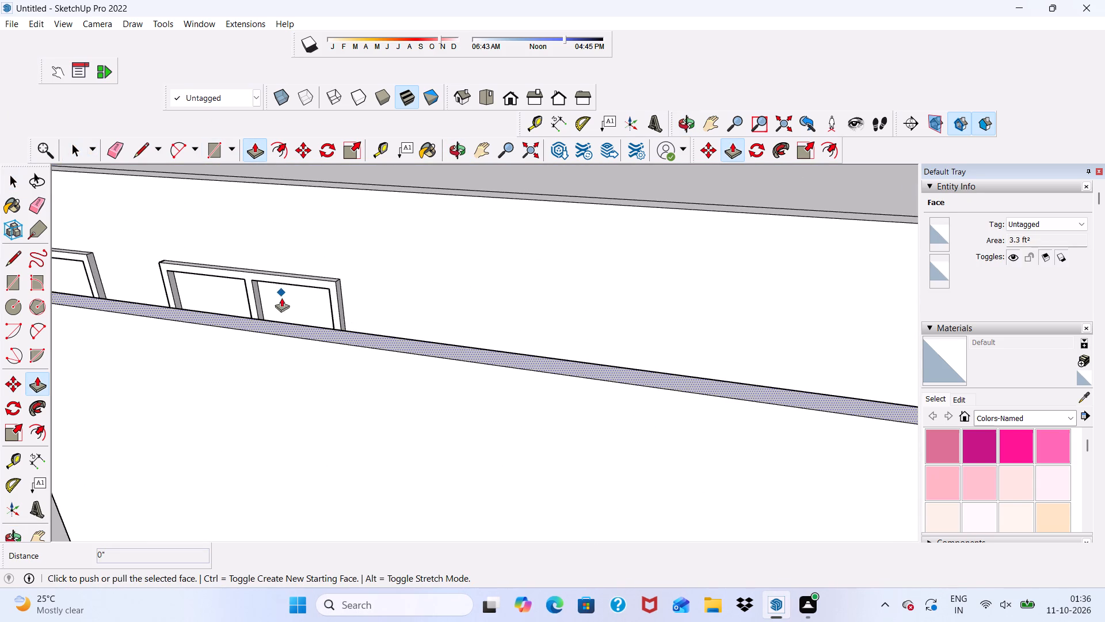
drag(285, 321, 289, 246)
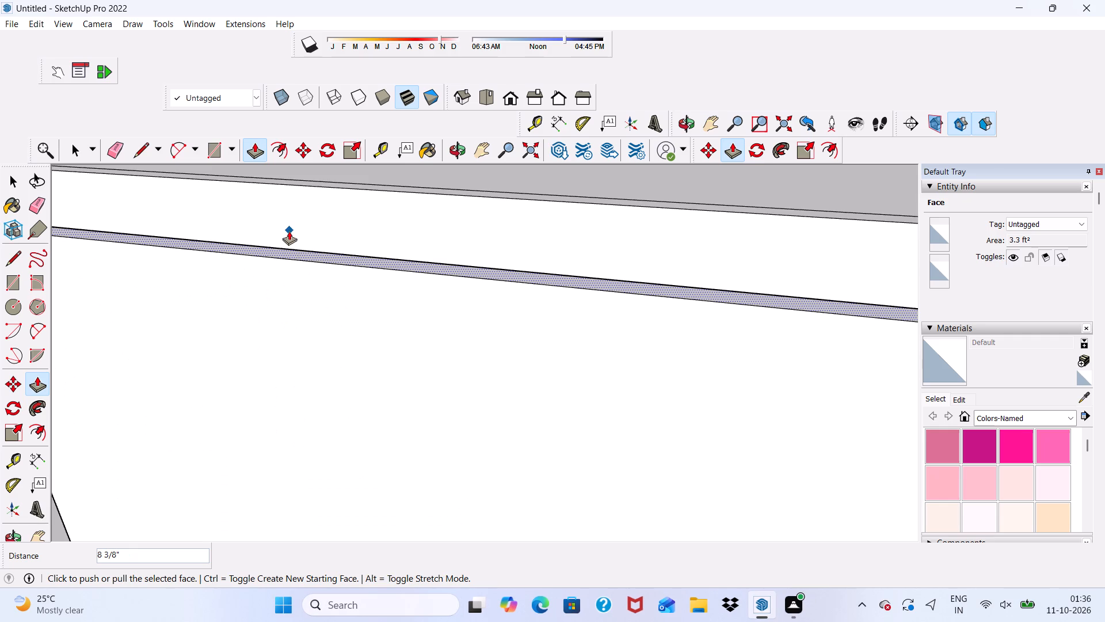
Examine the whole facade and the tower height in the standard front view.
scroll(307, 184, down, 14)
middle_drag(365, 202, 421, 27)
scroll(421, 120, up, 2)
scroll(403, 198, down, 5)
click(512, 98)
scroll(488, 250, down, 4)
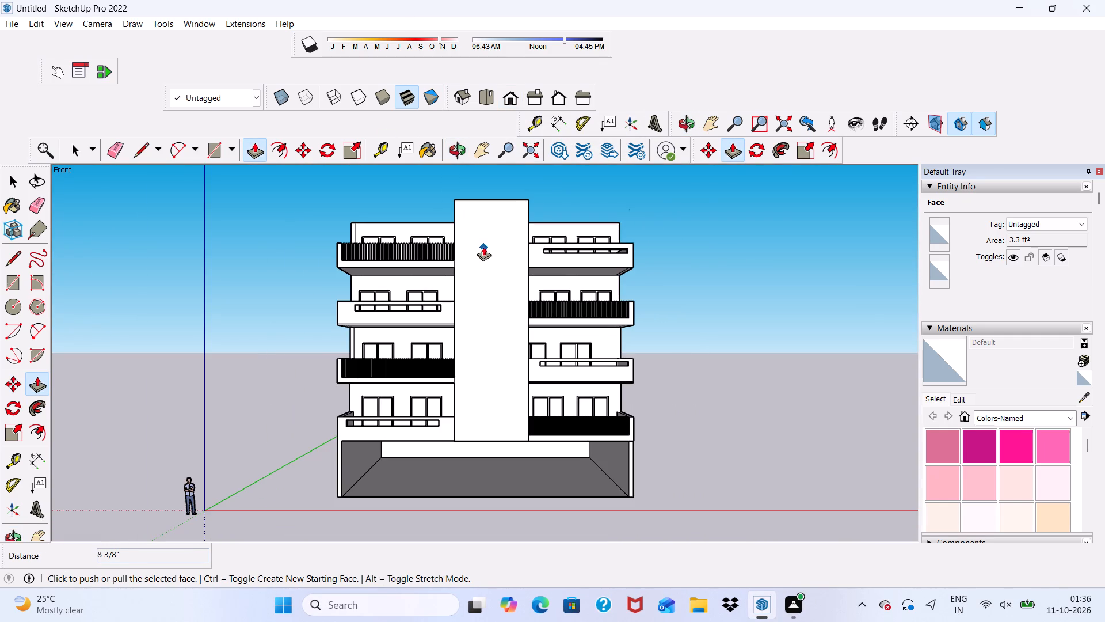
key(space)
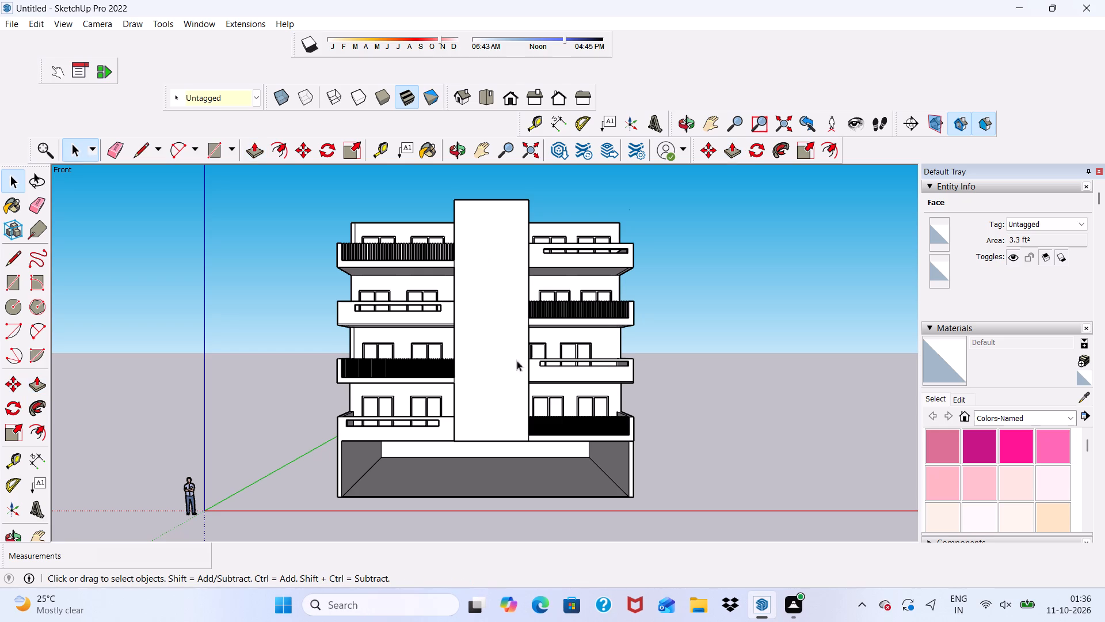
key(space)
Push/pull the large inner roof face upward by 9".
middle_drag(430, 234, 395, 500)
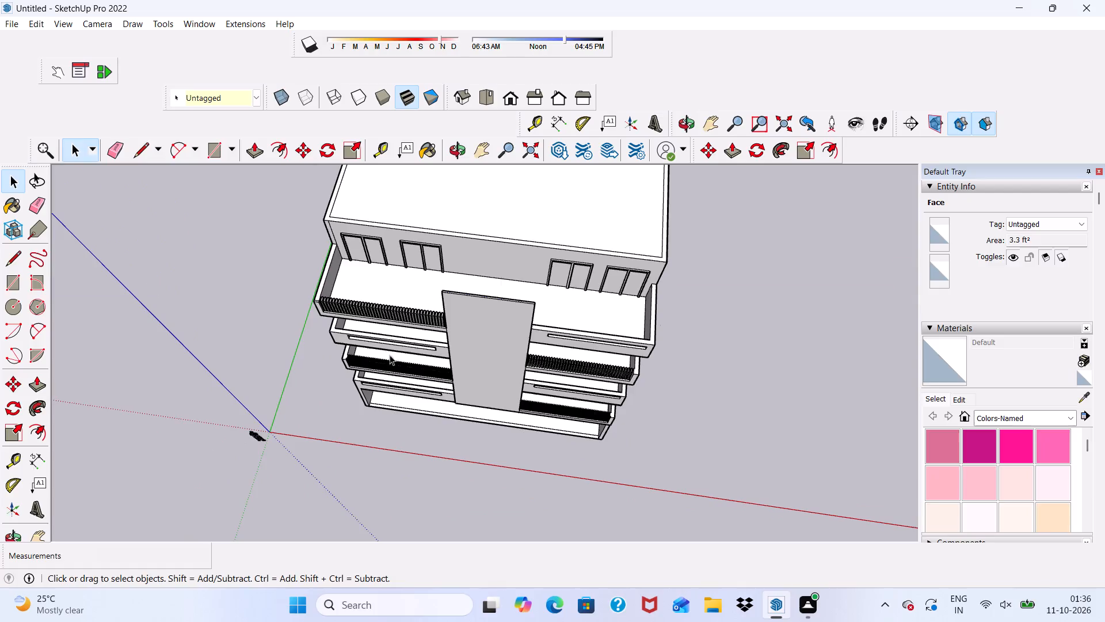
scroll(386, 275, up, 4)
scroll(387, 152, up, 4)
click(383, 187)
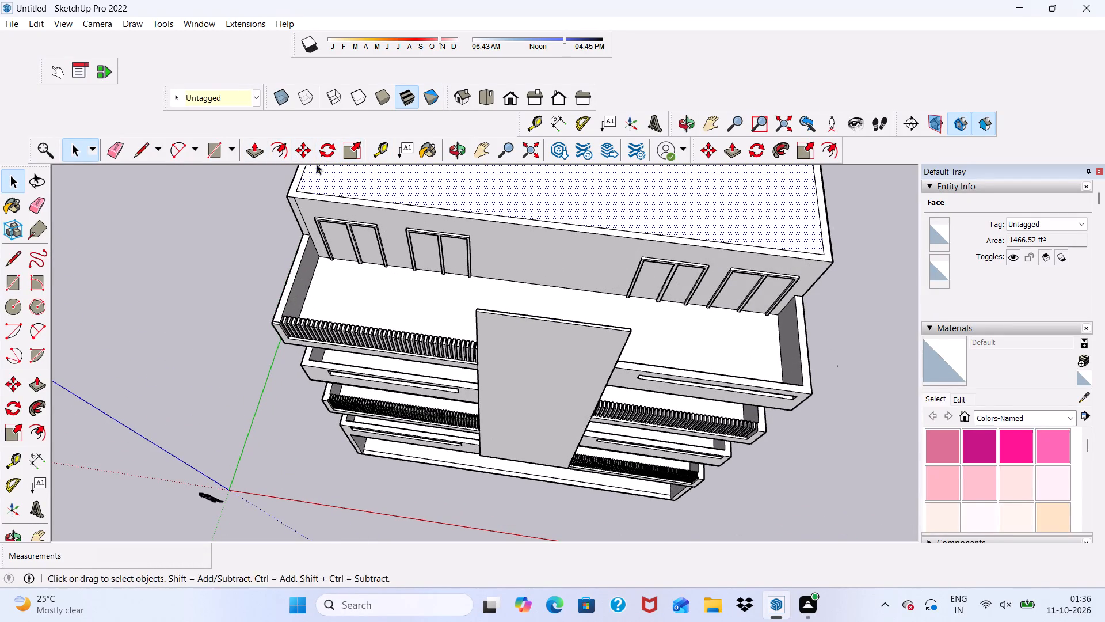
click(247, 153)
click(387, 187)
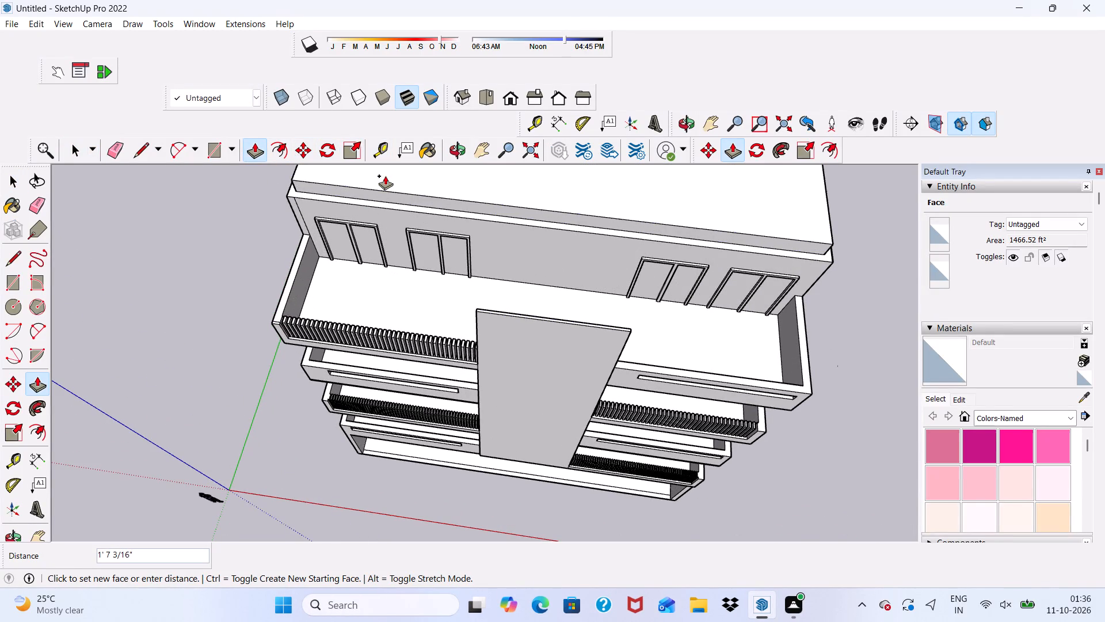
text(9")
key(Return)
Extend the front side of the raised roof slab 9" outward to the front wall edge above the doors.
scroll(380, 175, down, 1)
scroll(395, 192, up, 12)
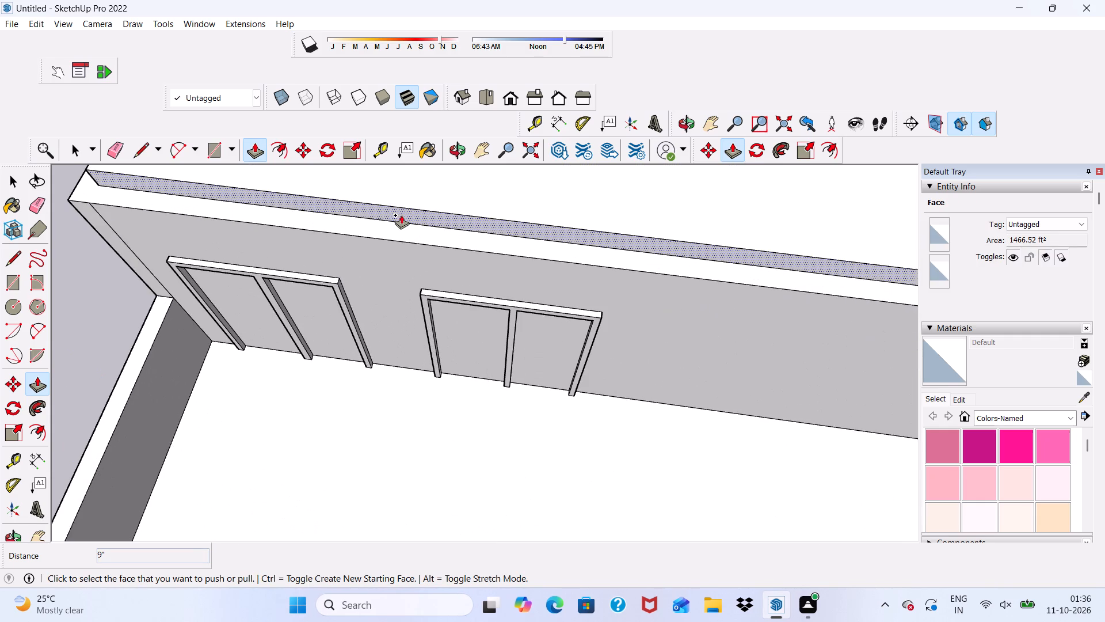
click(401, 214)
click(405, 246)
scroll(385, 244, down, 6)
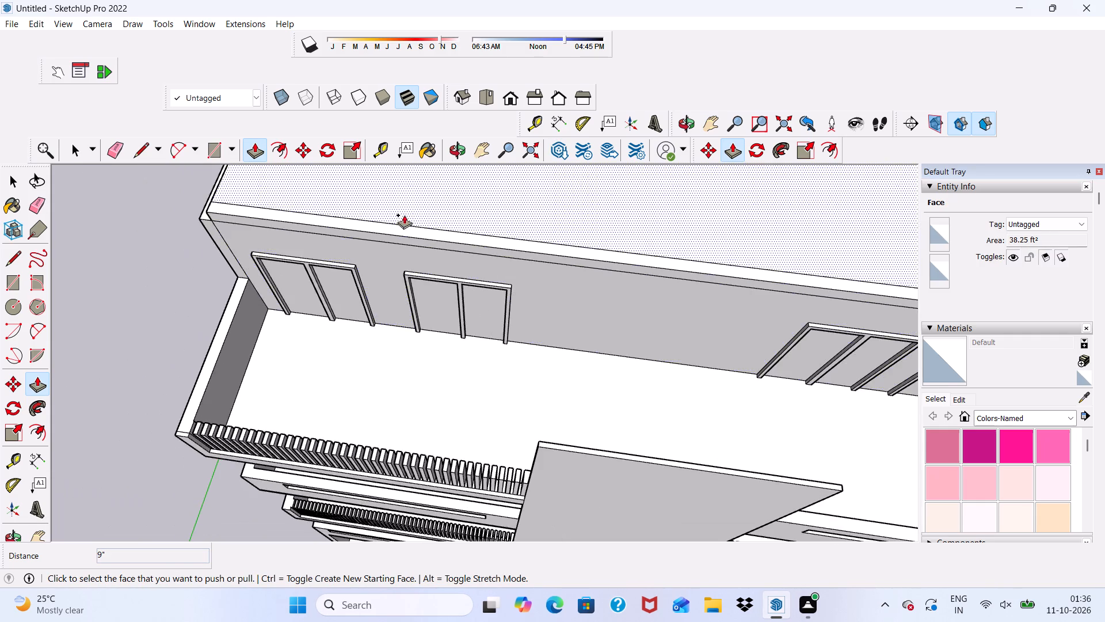
Extend the roof slab's side face outward to the outer side wall on the slatted-railing side.
middle_drag(404, 215, 608, 209)
scroll(206, 414, up, 11)
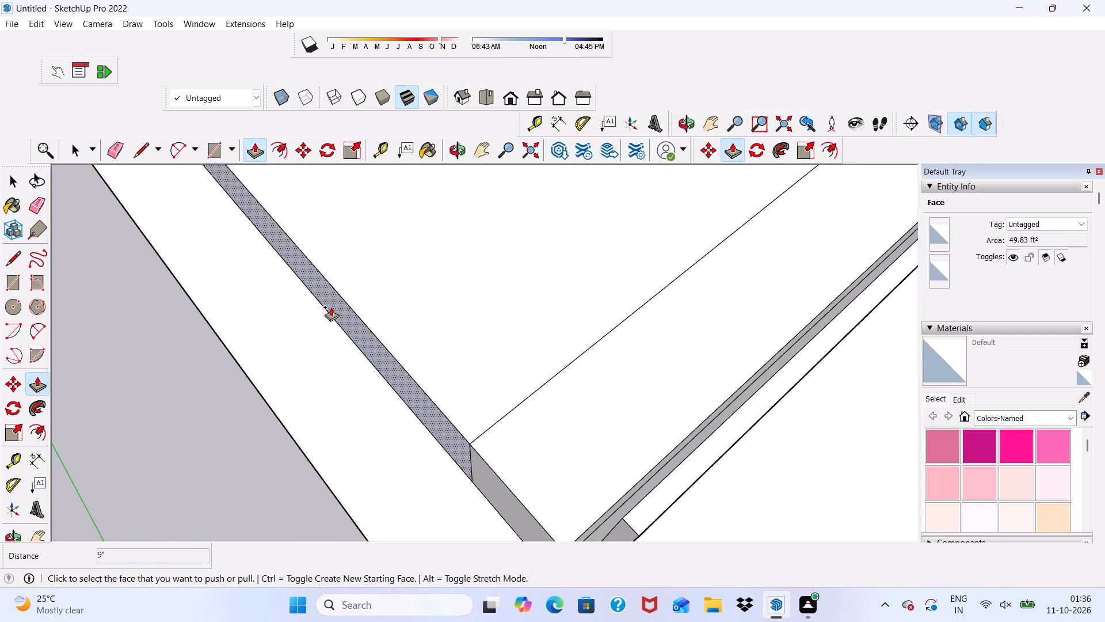
click(331, 307)
scroll(265, 405, down, 3)
middle_drag(265, 404, 376, 222)
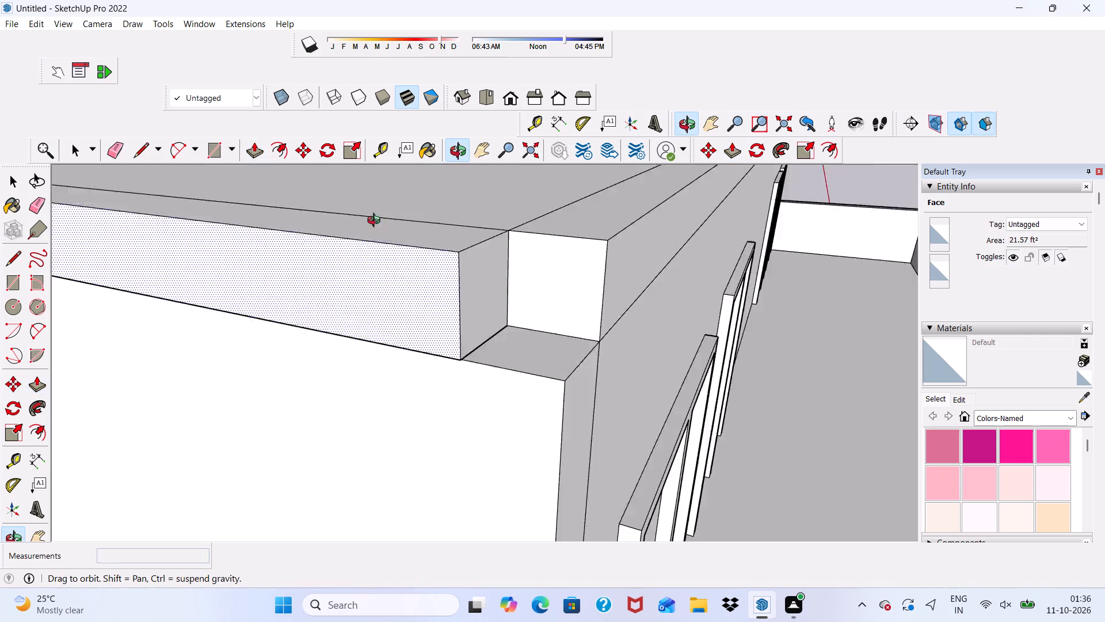
middle_drag(376, 222, 381, 216)
click(369, 325)
Fill the notch at the roof slab's front corner on the slatted-railing side by extending its end face 9".
click(550, 255)
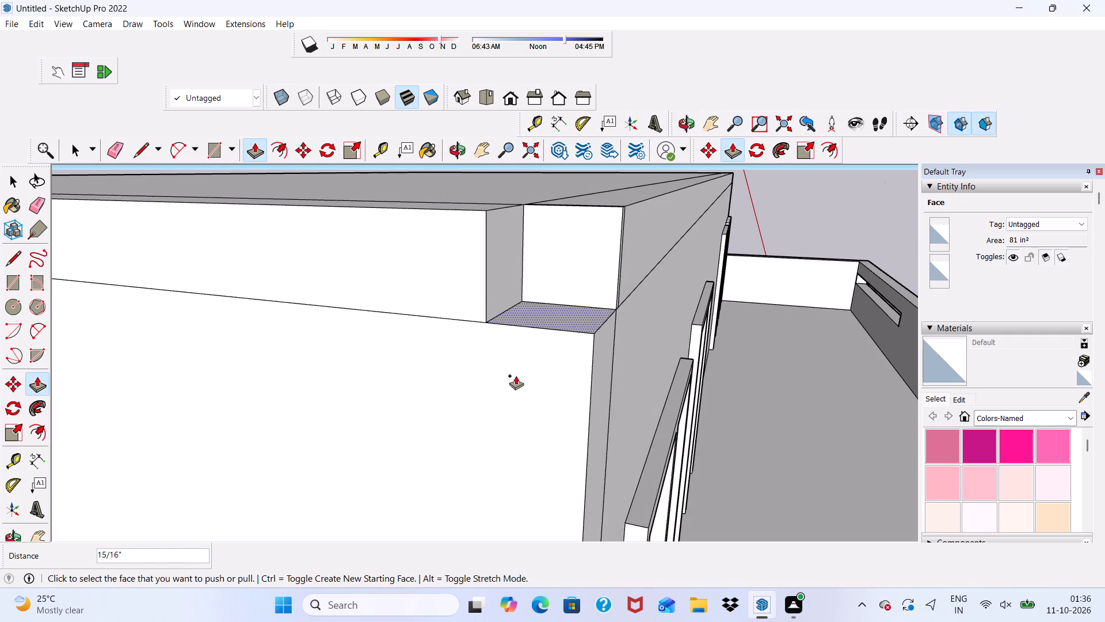
key(ctrl+z)
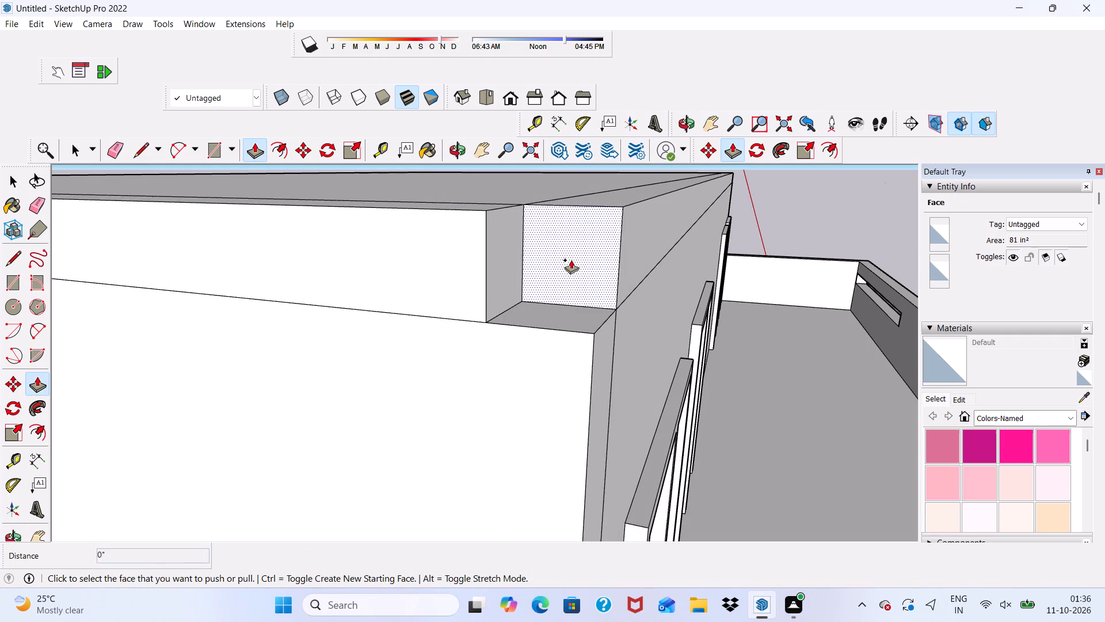
click(571, 257)
click(594, 377)
scroll(421, 338, down, 5)
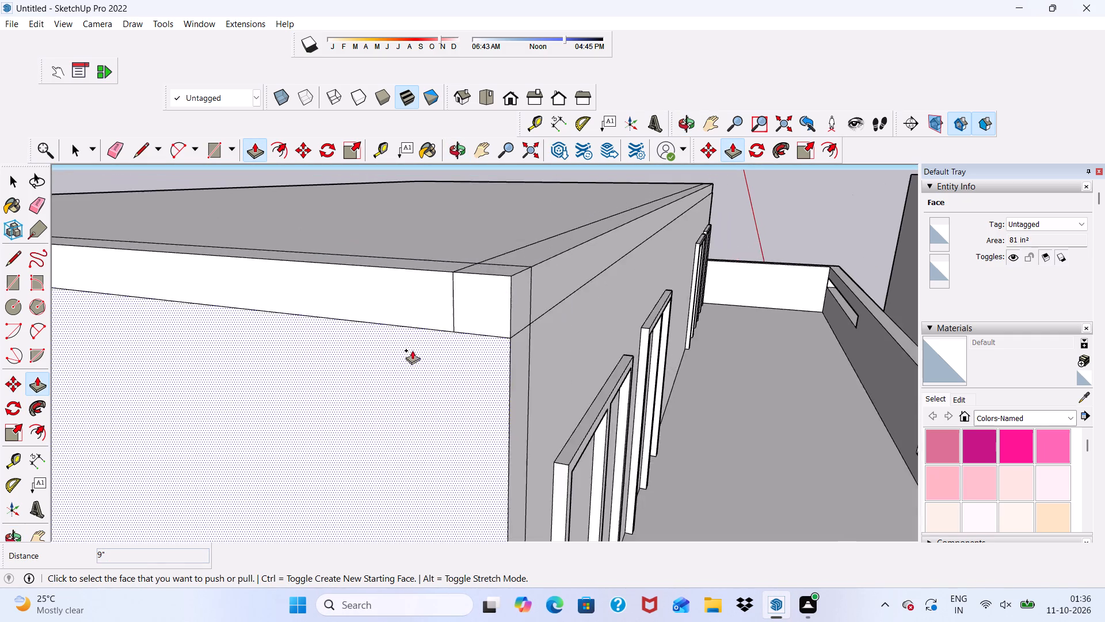
Fill the roof slab's front corner on the slotted-parapet side by extending the front strip's end face 9".
scroll(412, 350, down, 8)
scroll(466, 336, up, 1)
middle_drag(466, 336, 193, 365)
scroll(193, 356, up, 1)
scroll(195, 354, down, 11)
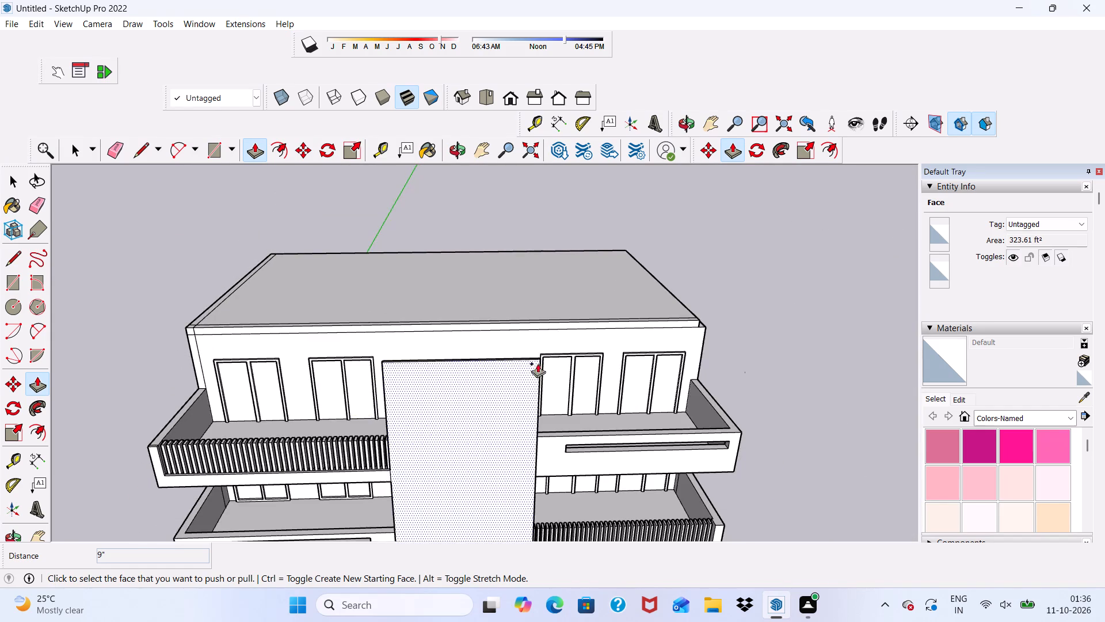
scroll(726, 348, up, 11)
middle_drag(671, 298, 441, 366)
scroll(608, 382, up, 3)
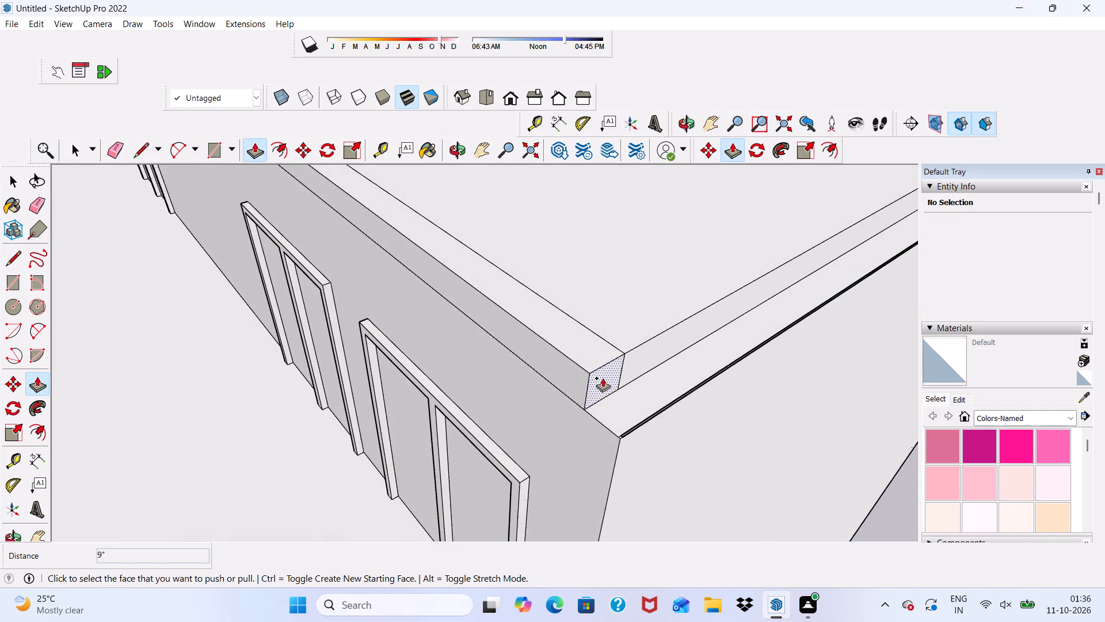
scroll(603, 378, up, 2)
click(600, 376)
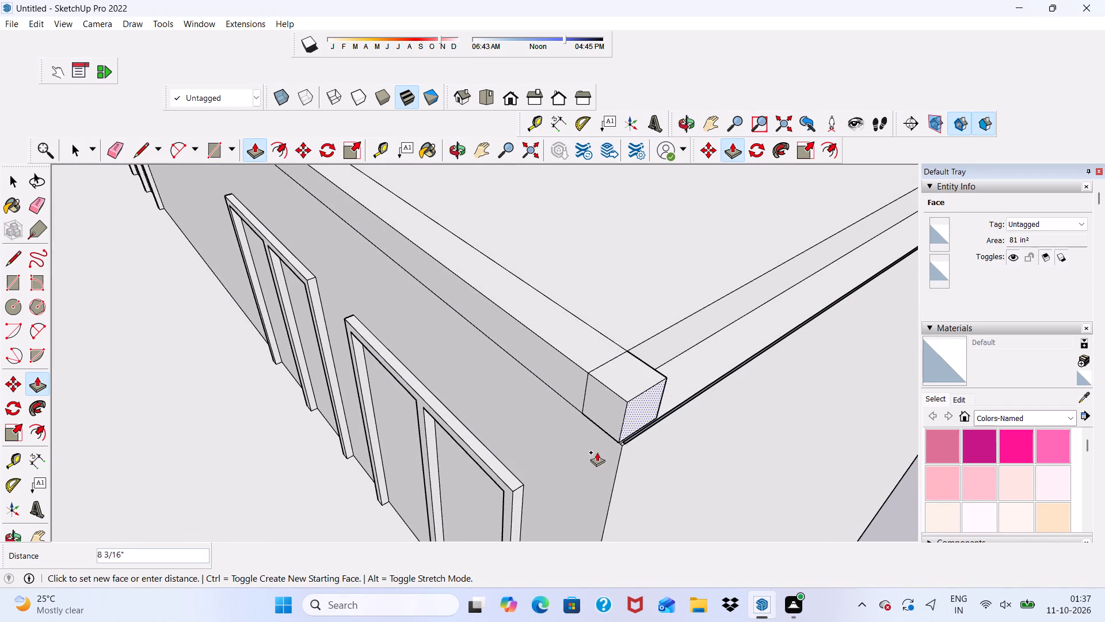
click(596, 452)
key(ctrl+z)
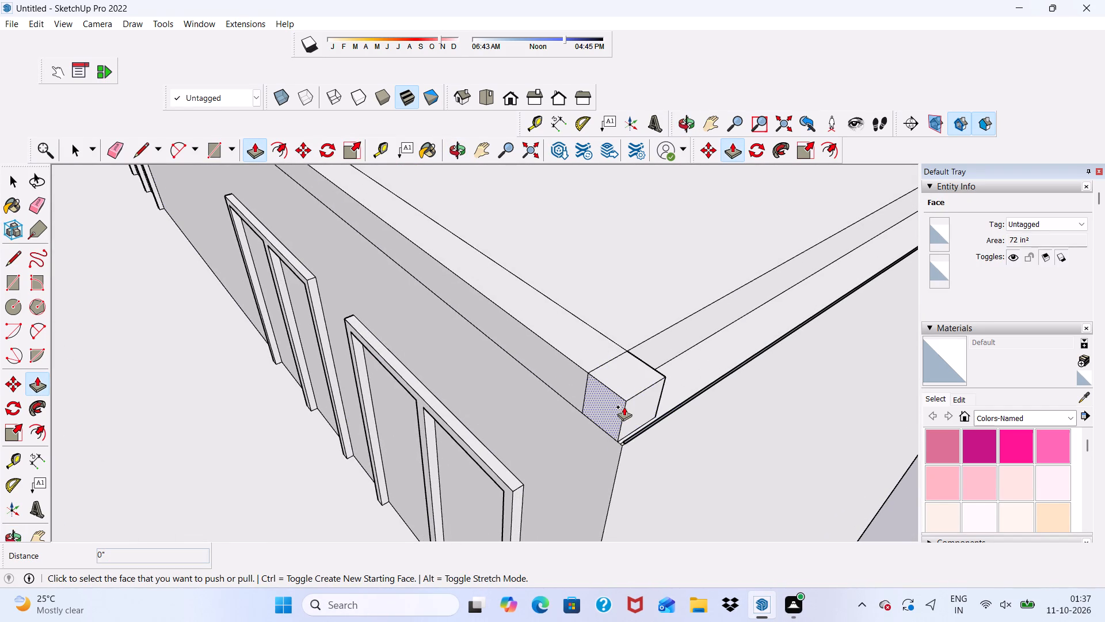
ctrl+scroll(627, 404, up, 3)
click(596, 383)
click(632, 476)
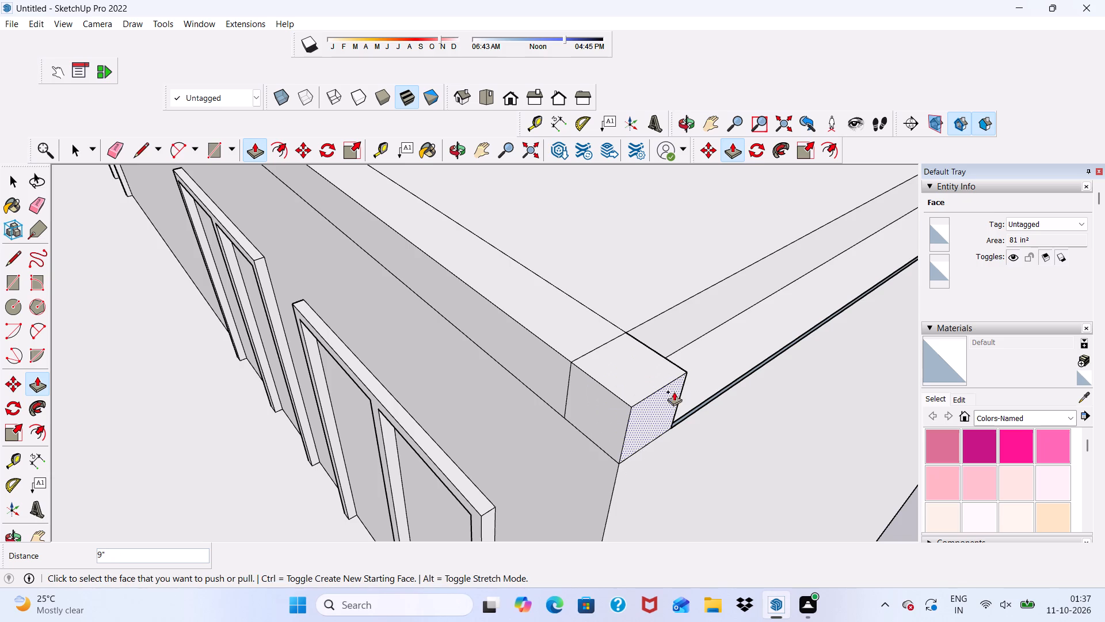
Extend the roof slab's side face 9" outward to the outer wall on the slotted-parapet side.
click(672, 327)
click(682, 457)
scroll(496, 354, down, 5)
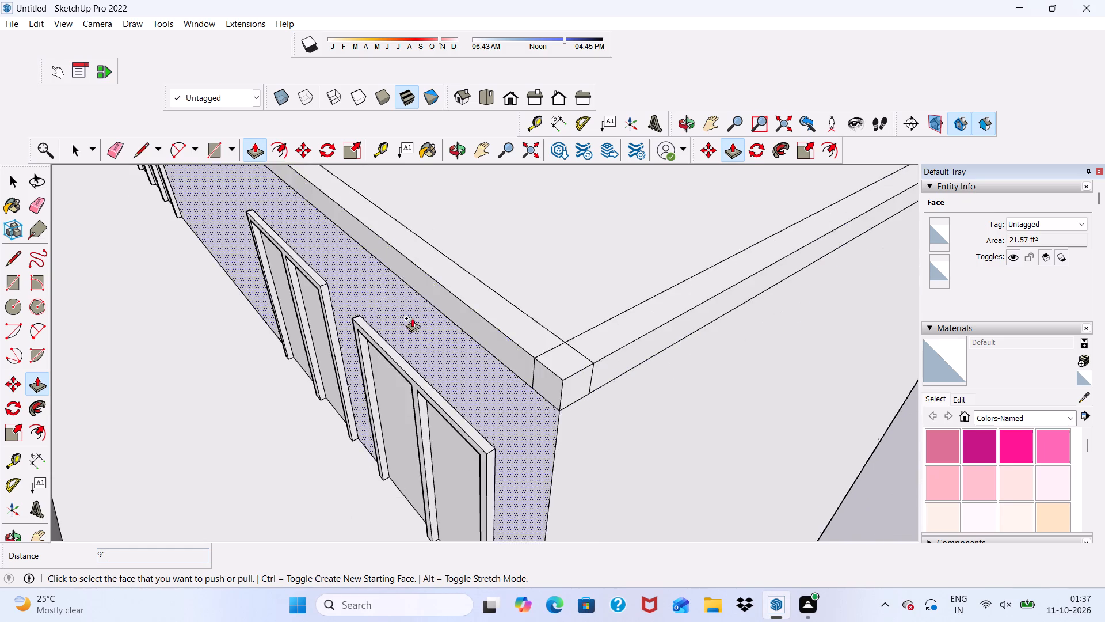
Extend the end face of the slotted-parapet side's roof strip 9" to fill the rear roof corner.
scroll(412, 318, down, 12)
middle_drag(526, 321, 241, 323)
scroll(425, 309, up, 5)
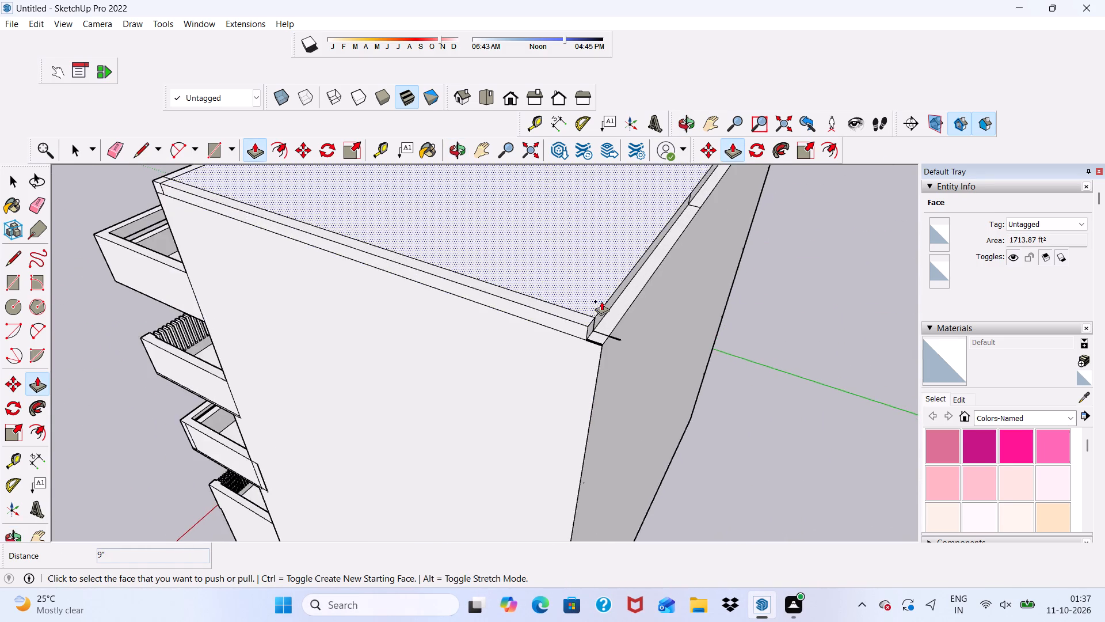
scroll(603, 302, up, 12)
click(570, 365)
click(603, 444)
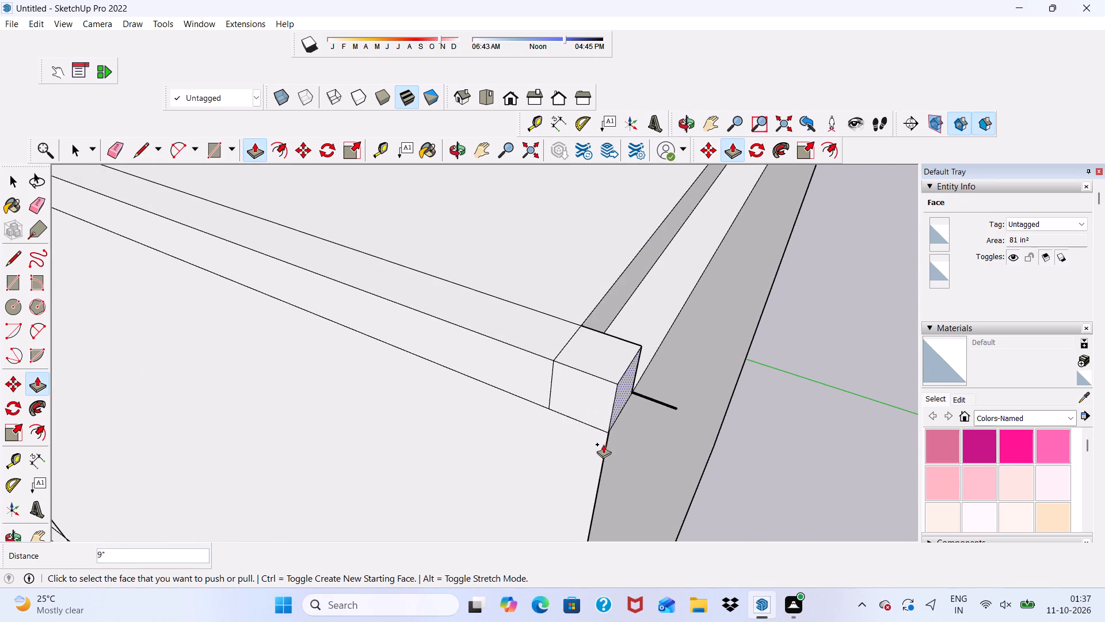
Extend the rear side face of the roof slab adjoining that corner 9" outward to the rear wall.
scroll(606, 331, up, 1)
click(604, 304)
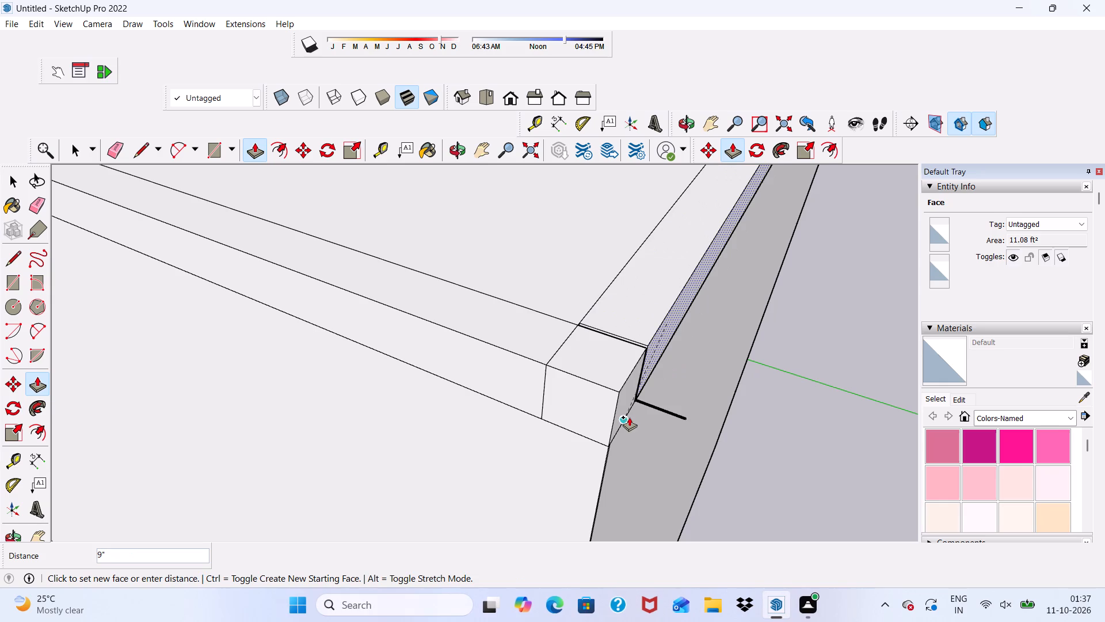
click(629, 417)
Erase the stray edge stub on the side wall just below the roof slab's rear corner.
click(108, 139)
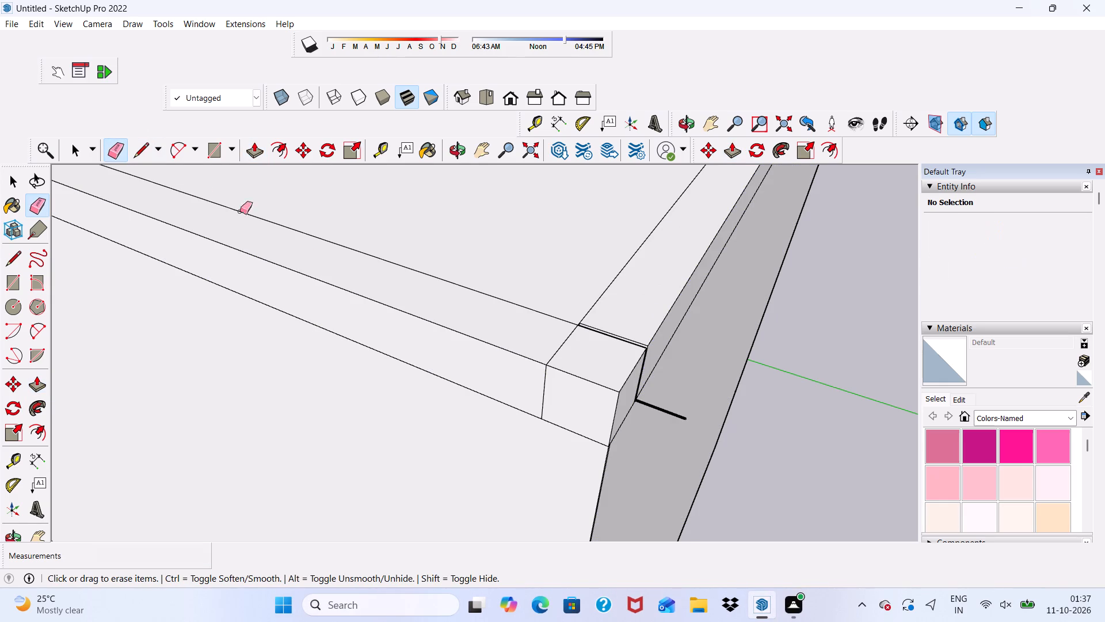
drag(658, 398, 660, 414)
Extend the remaining section of the roof slab's rear side face 9" outward, flush with the rear wall.
scroll(503, 372, down, 8)
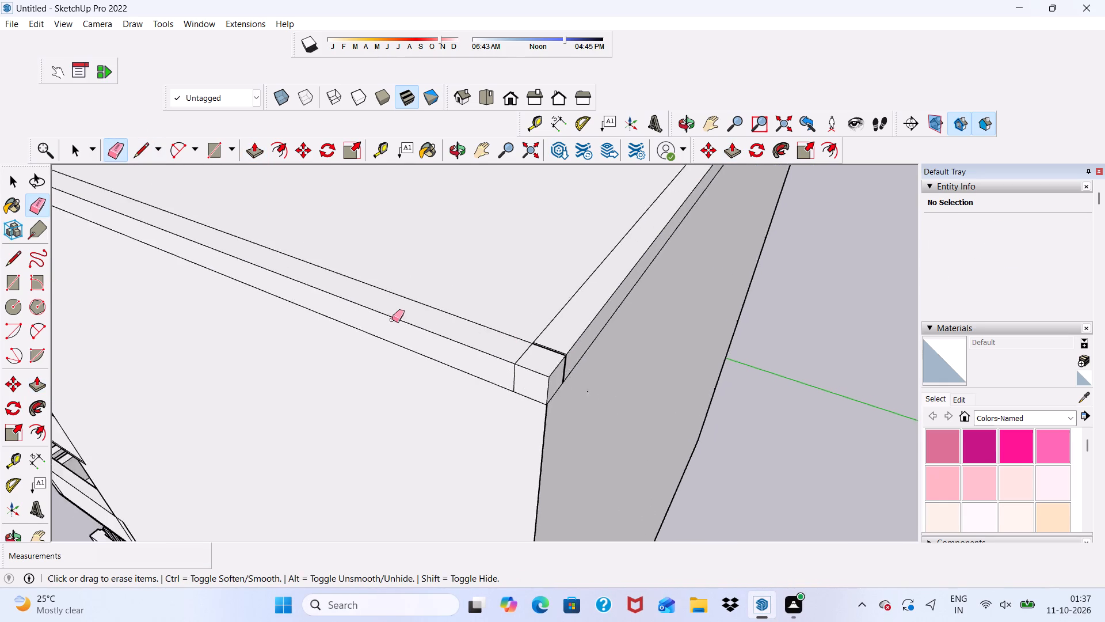
scroll(392, 320, down, 9)
middle_drag(472, 344, 158, 375)
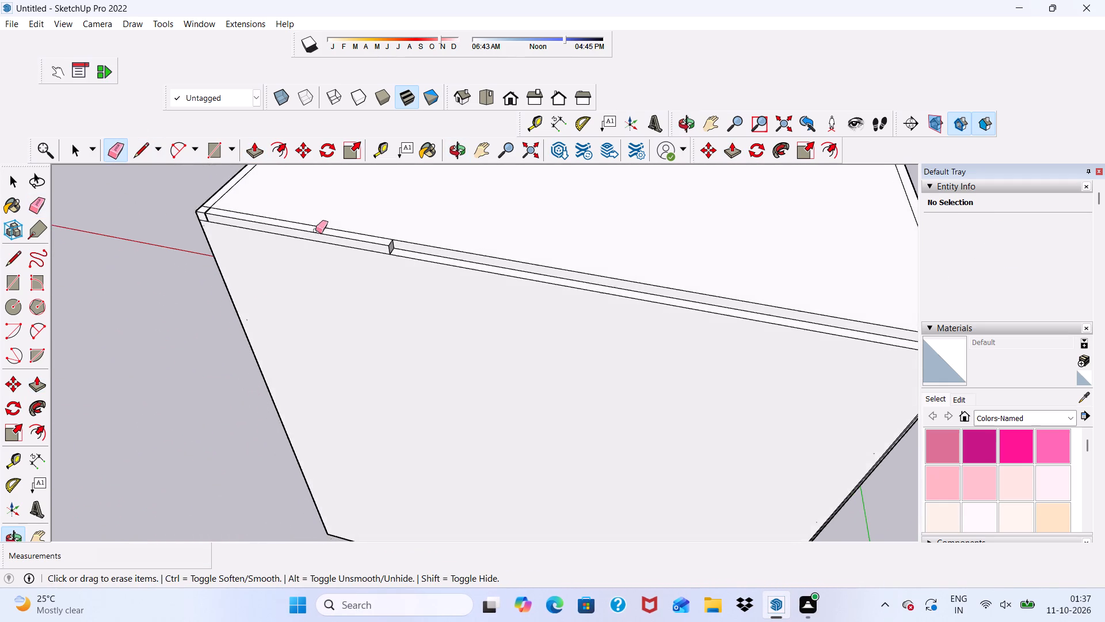
scroll(318, 230, up, 3)
key(space)
scroll(423, 257, up, 3)
click(444, 246)
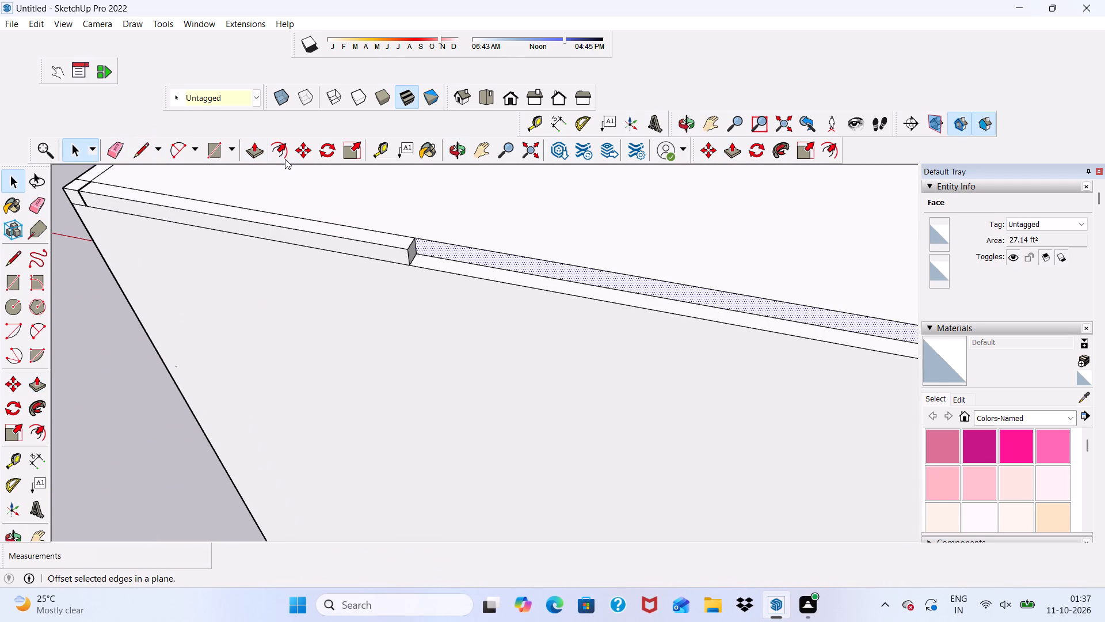
click(248, 150)
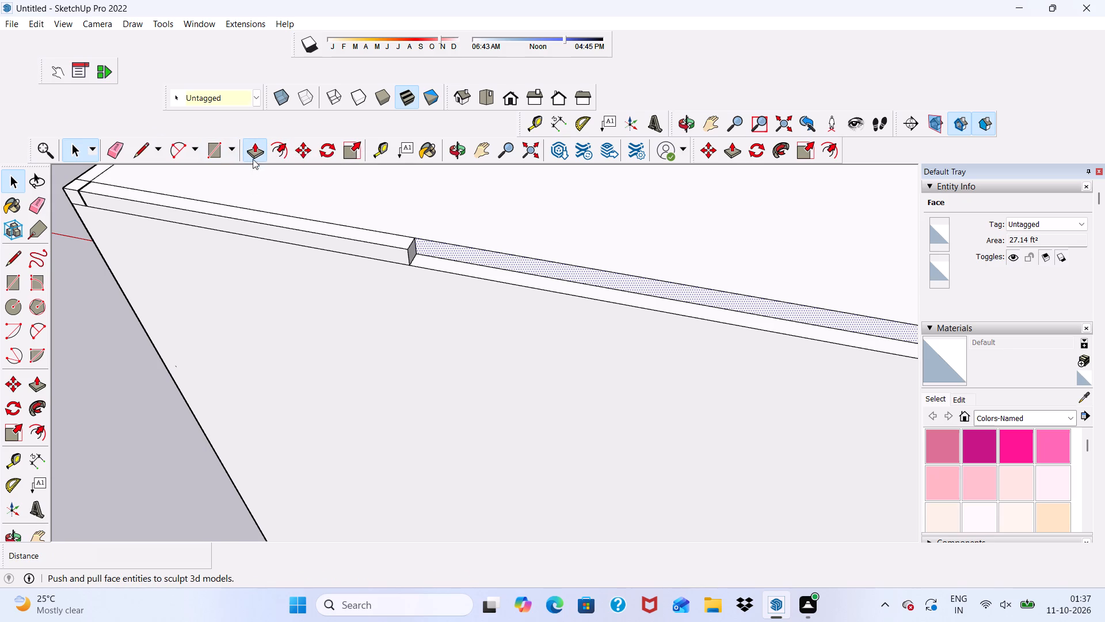
click(463, 247)
click(371, 249)
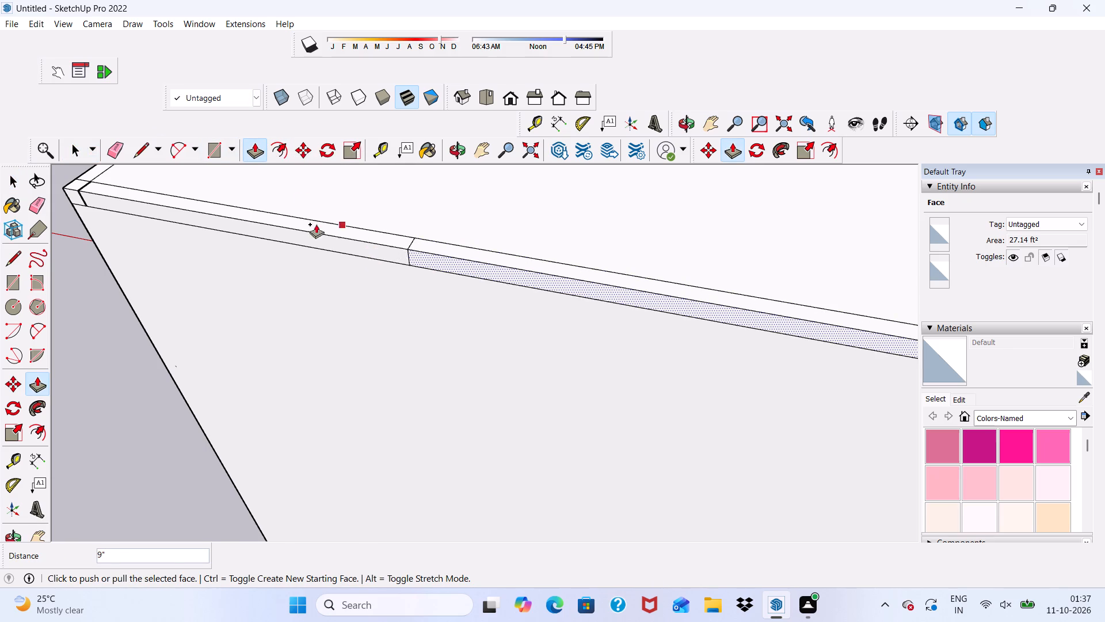
scroll(309, 227, down, 13)
scroll(596, 291, up, 6)
scroll(580, 286, down, 11)
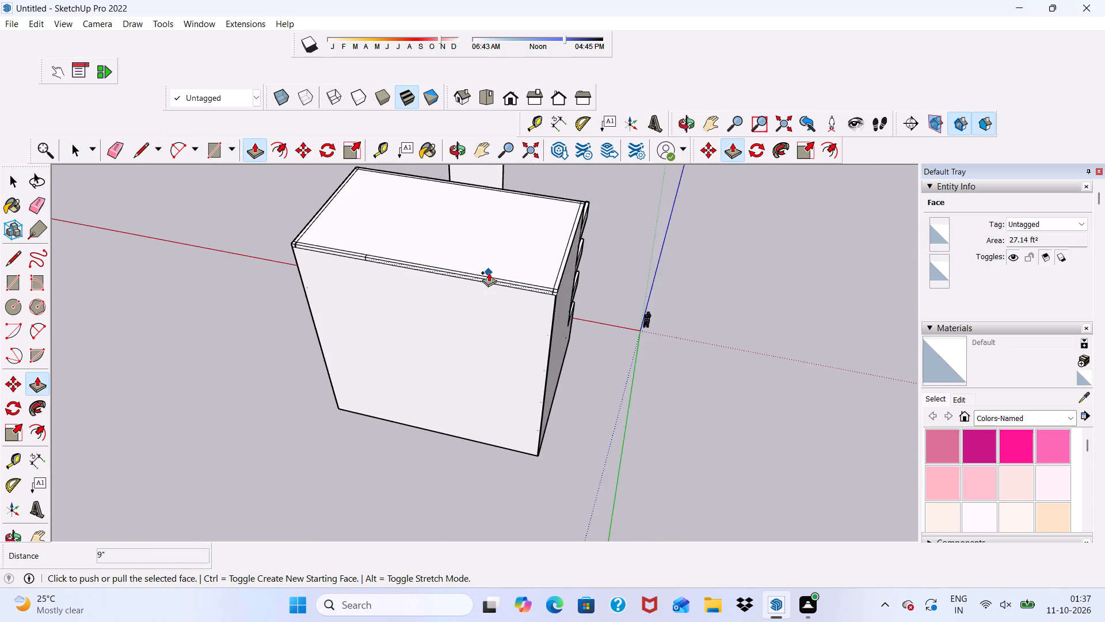
key(space)
Examine the building's balcony facade, tower and roof slab from several angles.
scroll(487, 271, up, 4)
scroll(487, 271, down, 5)
middle_drag(500, 286, 11, 218)
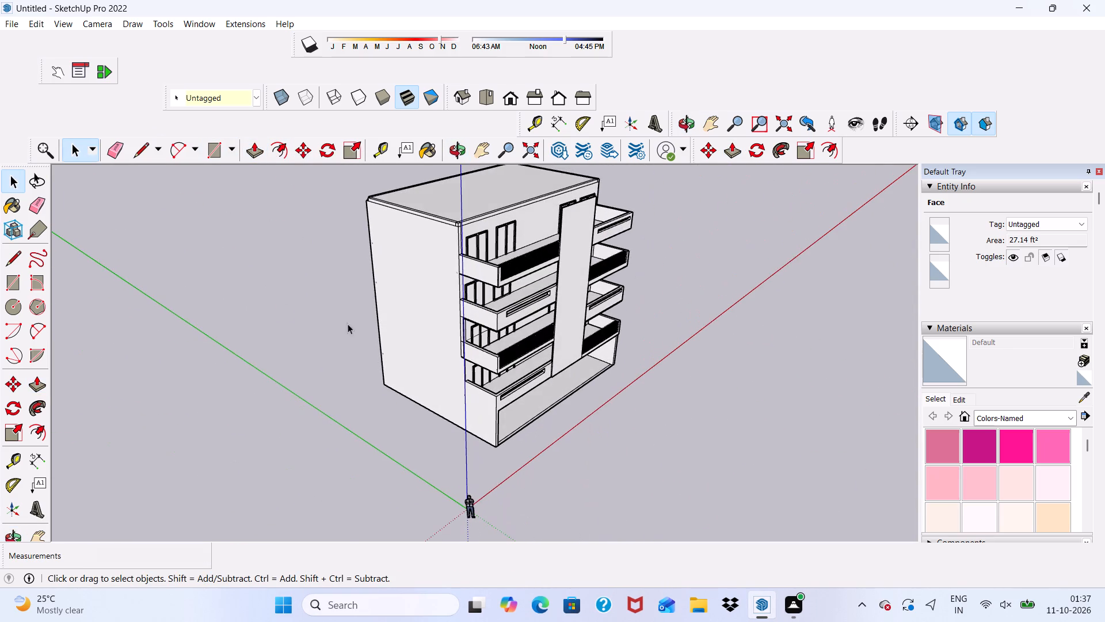
scroll(462, 352, up, 5)
middle_drag(498, 340, 260, 295)
scroll(260, 295, down, 8)
scroll(500, 307, up, 1)
scroll(497, 306, down, 4)
scroll(521, 334, up, 1)
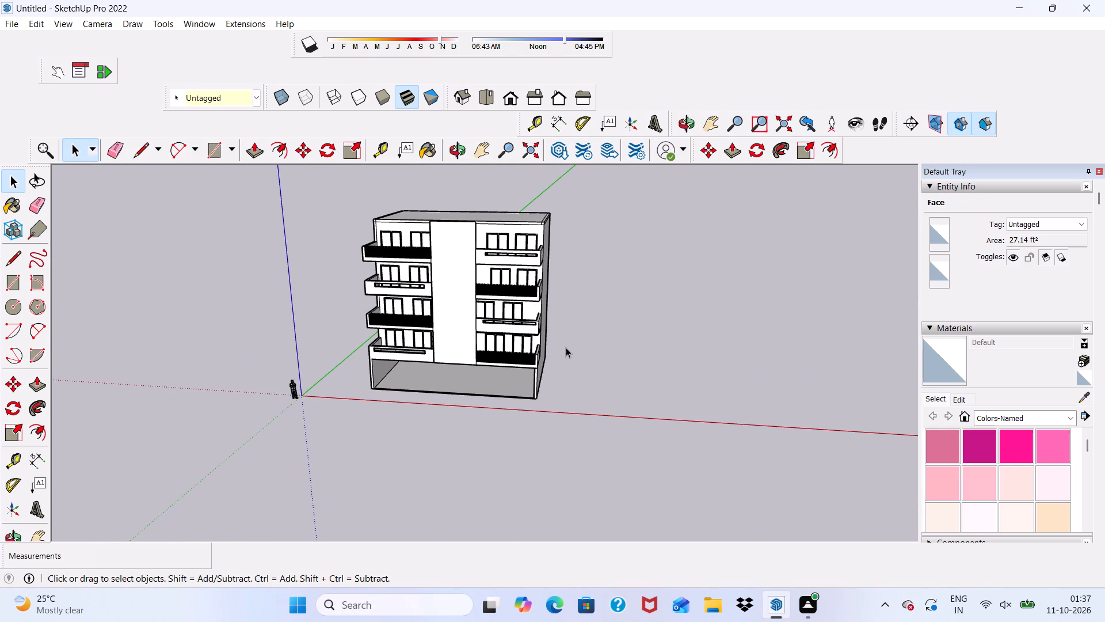
scroll(503, 181, up, 8)
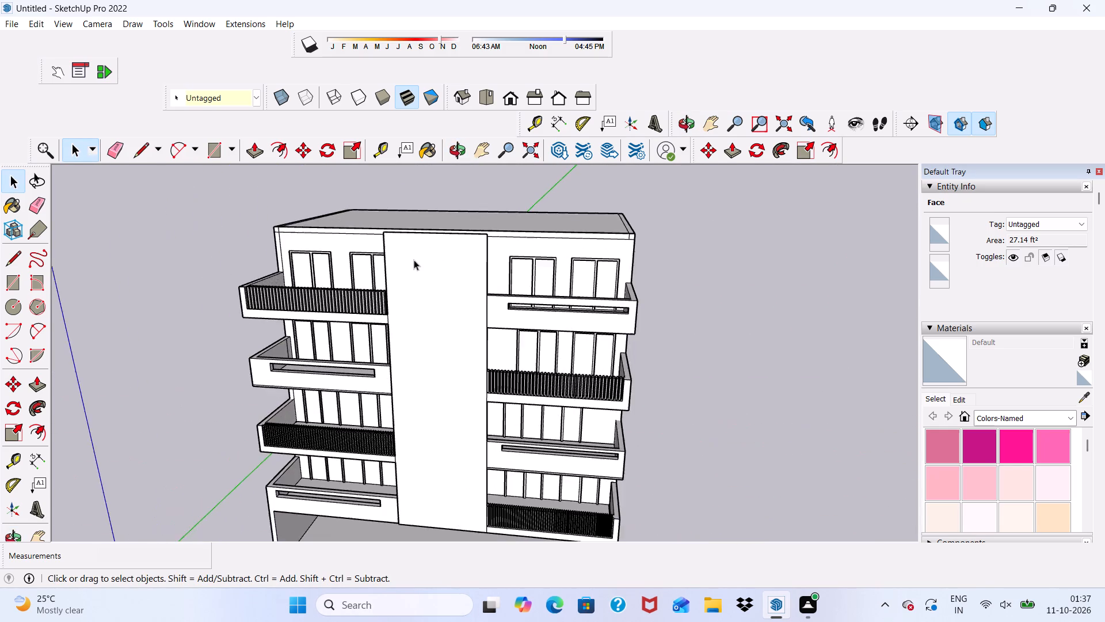
scroll(414, 260, up, 4)
middle_drag(365, 263, 455, 281)
scroll(408, 225, down, 4)
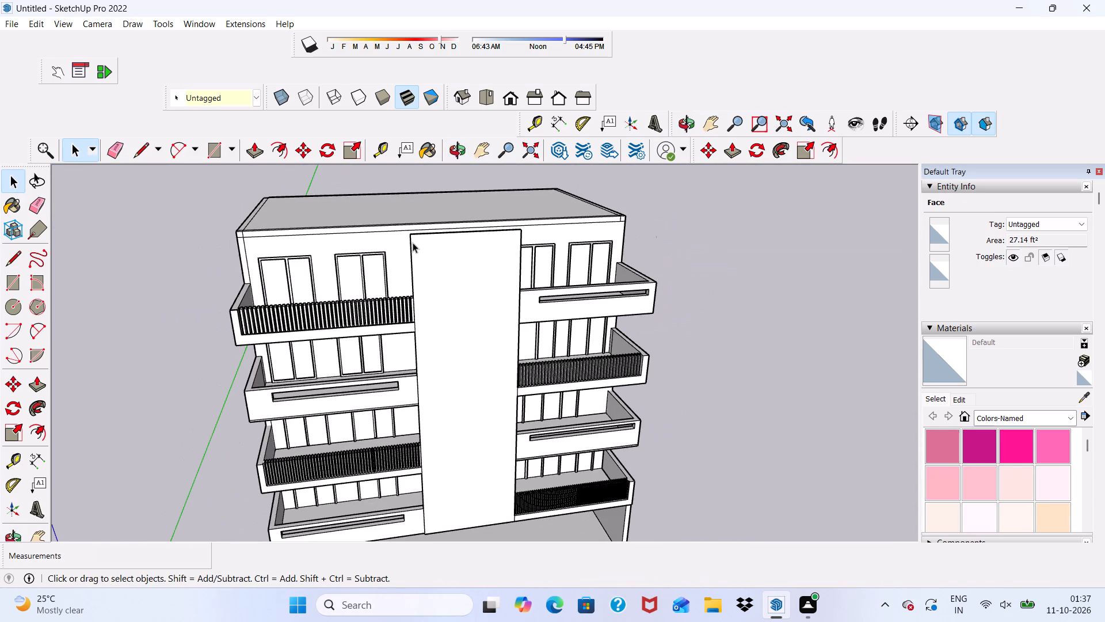
scroll(413, 242, up, 1)
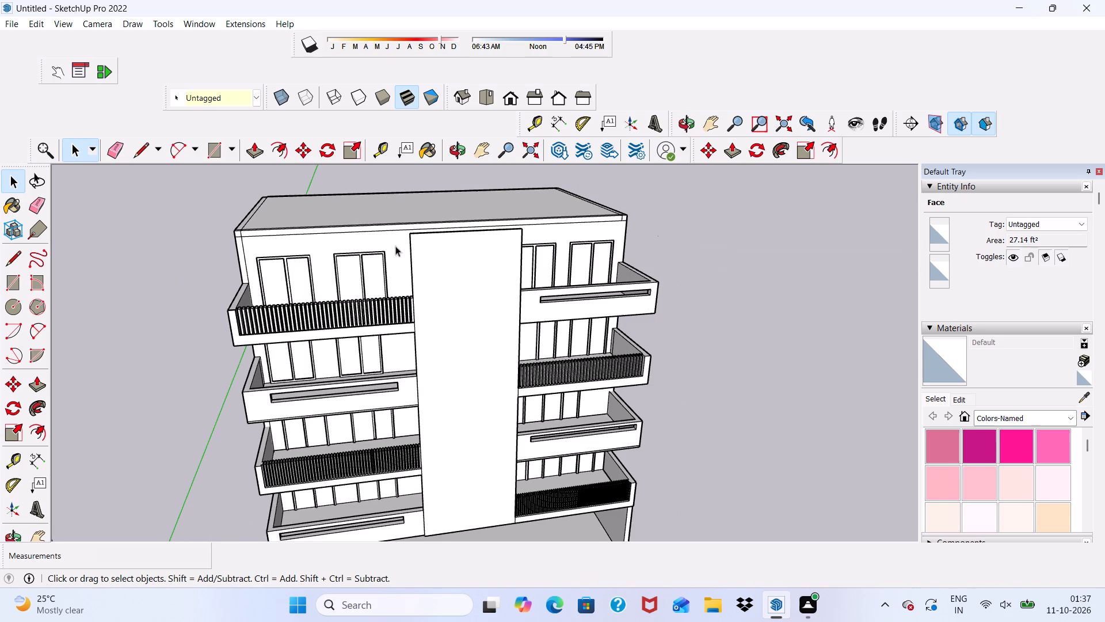
middle_drag(378, 239, 294, 323)
scroll(343, 201, up, 4)
scroll(345, 201, down, 2)
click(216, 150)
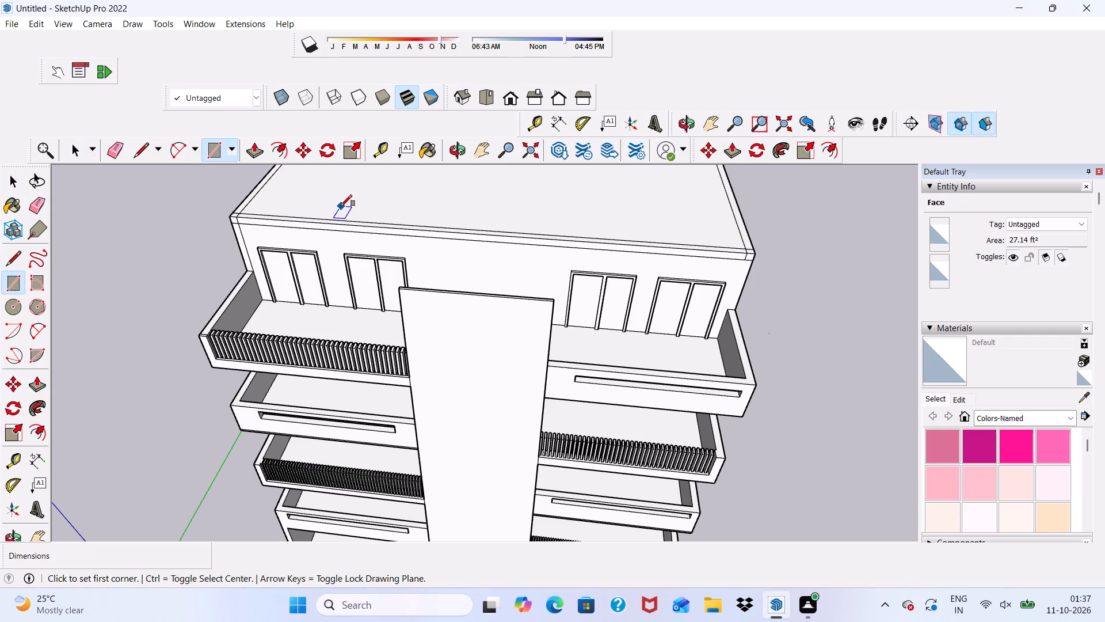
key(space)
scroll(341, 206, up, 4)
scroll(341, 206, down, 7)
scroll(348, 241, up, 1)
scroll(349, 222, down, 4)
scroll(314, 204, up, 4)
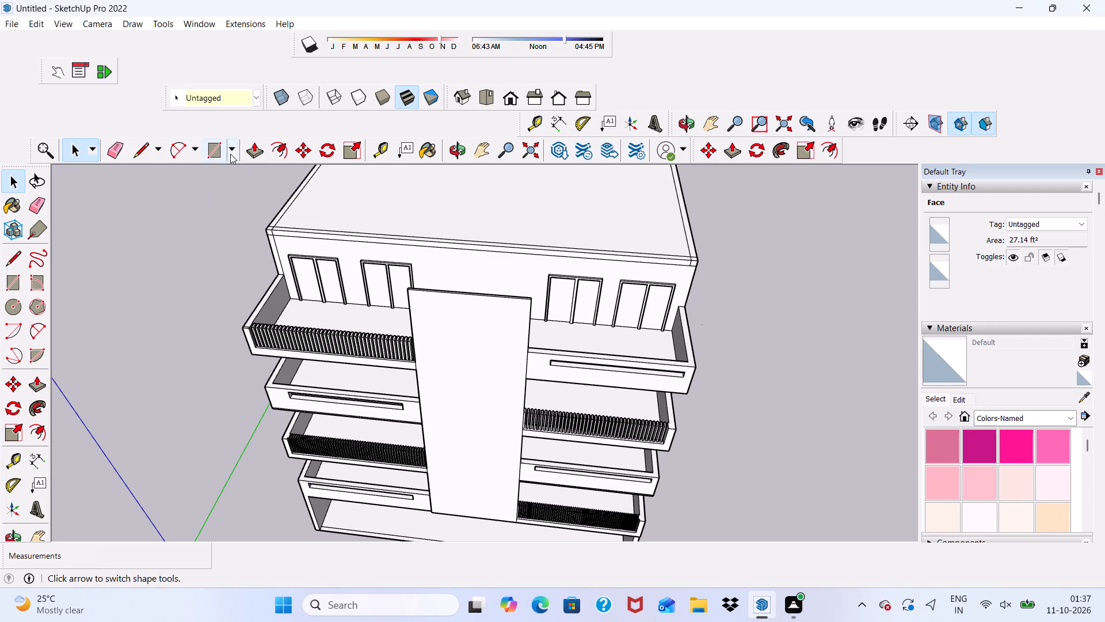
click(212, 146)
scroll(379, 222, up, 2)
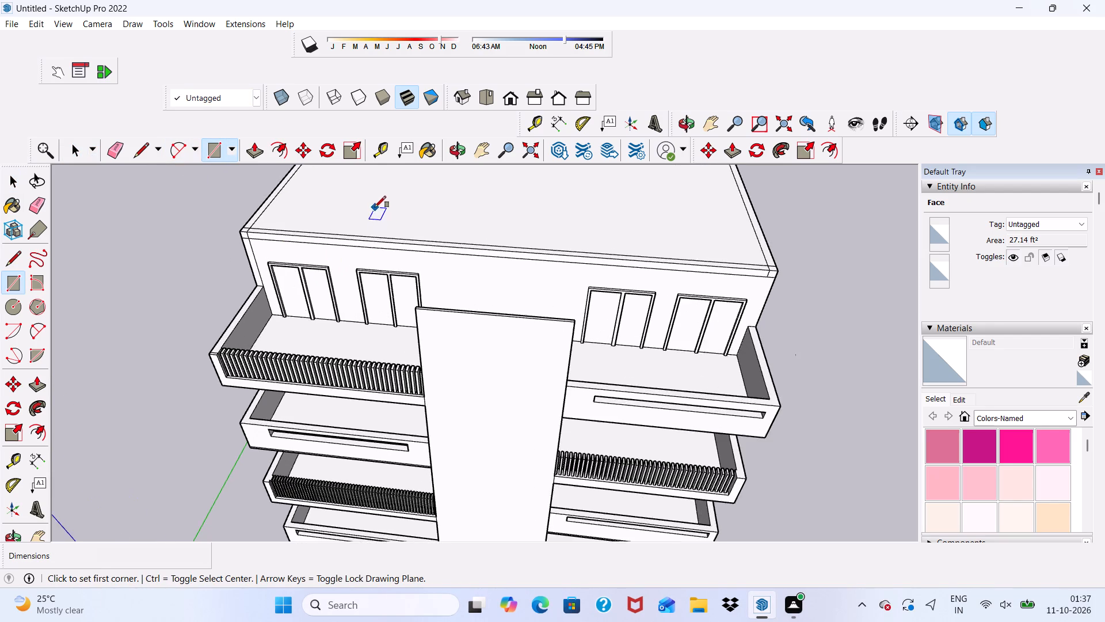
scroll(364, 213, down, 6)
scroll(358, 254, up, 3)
Erase the seam under the roof slab along the front wall and the vertical wall seam at the railing-side corner.
click(117, 152)
scroll(301, 250, up, 2)
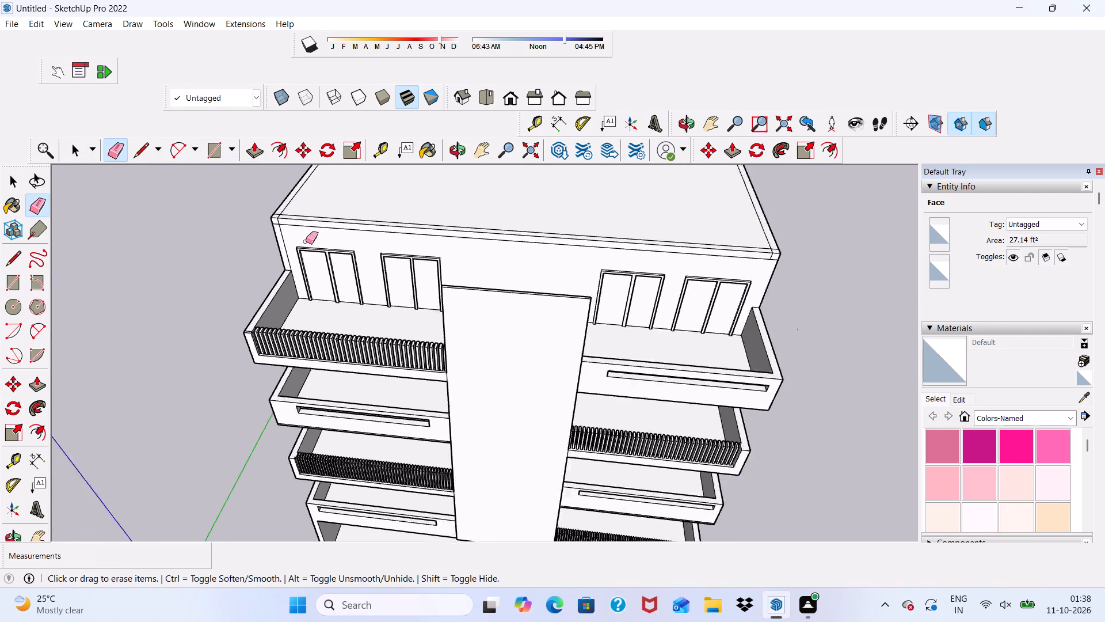
scroll(306, 241, up, 7)
click(350, 214)
scroll(328, 246, up, 3)
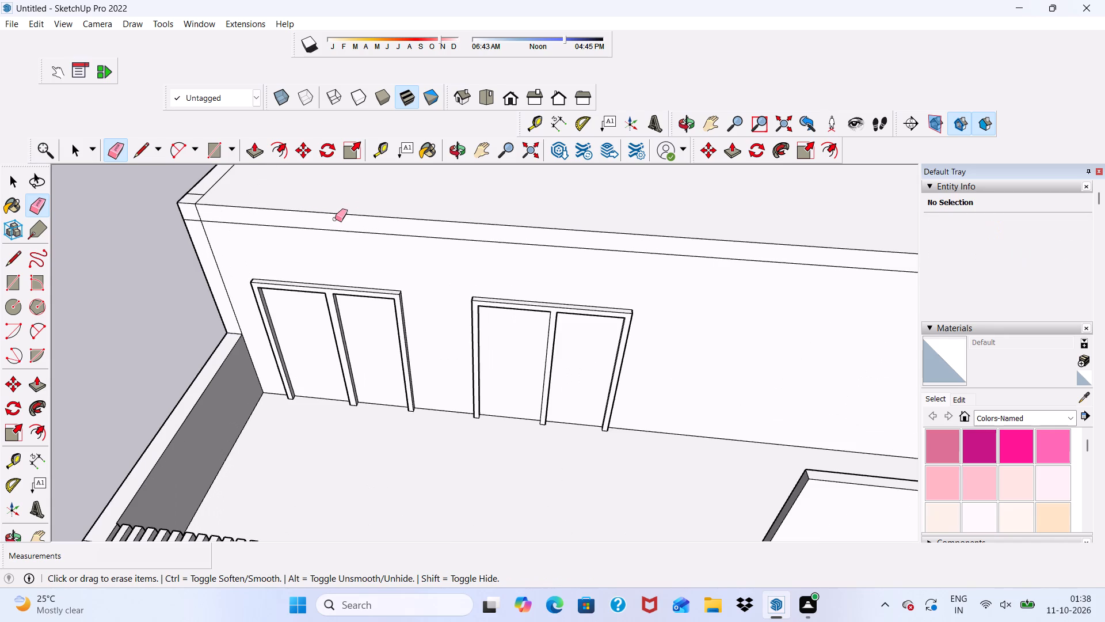
drag(336, 225, 339, 238)
scroll(188, 226, up, 3)
drag(199, 210, 203, 225)
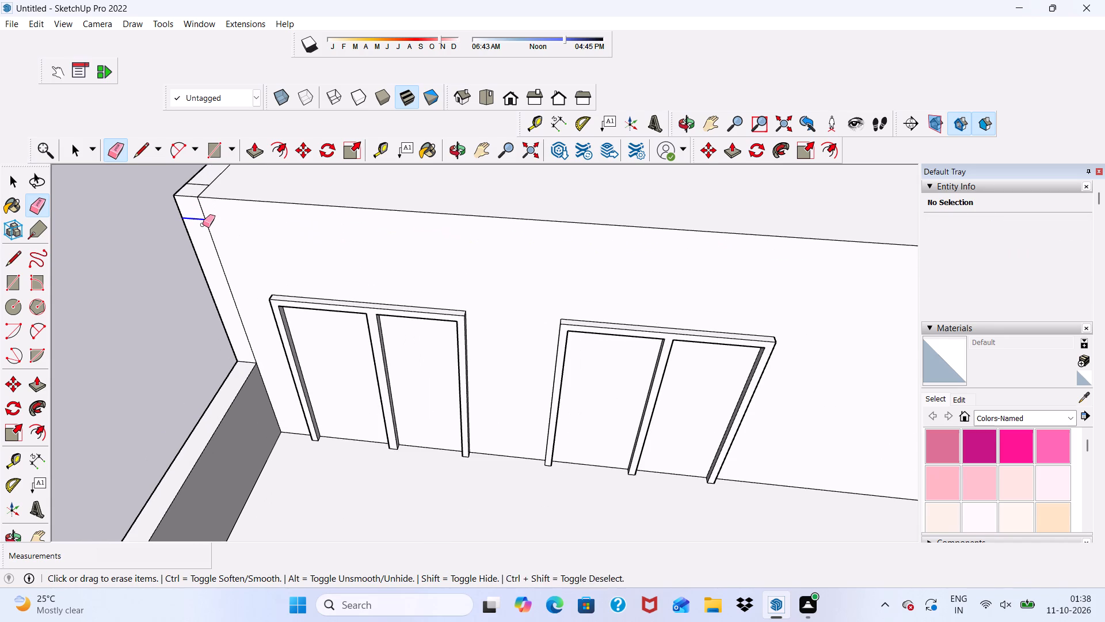
drag(203, 225, 203, 226)
click(203, 226)
drag(204, 233, 222, 270)
Erase the leftover vertical stub and the roof-top seam lines at the railing-side front corner.
scroll(226, 304, down, 3)
scroll(217, 194, up, 2)
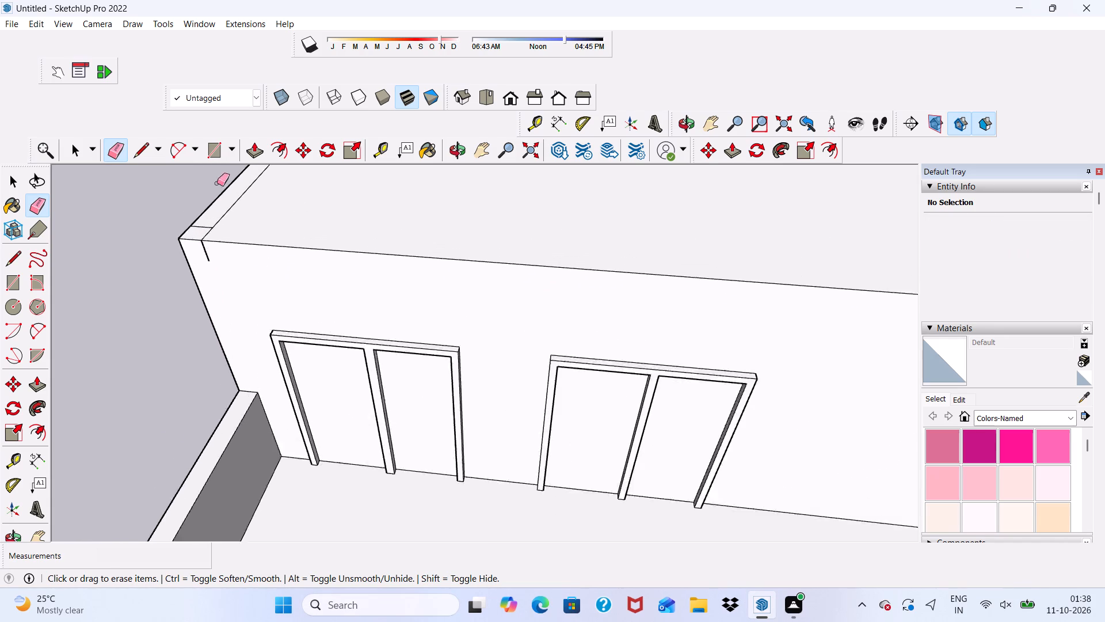
scroll(217, 183, up, 1)
scroll(212, 238, up, 4)
drag(203, 238, 204, 244)
click(204, 244)
drag(201, 237, 207, 237)
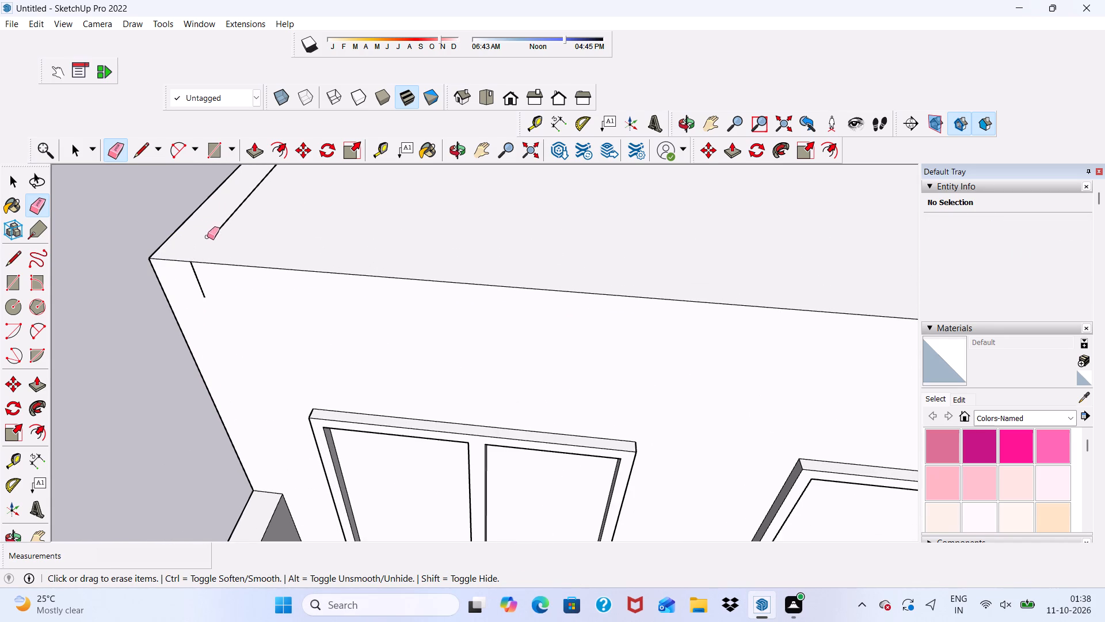
drag(207, 237, 230, 216)
drag(203, 279, 196, 293)
click(195, 293)
Erase the remaining slab seam lines at the slotted-parapet-side front corner, including the roof-top line along that side.
scroll(144, 257, down, 20)
scroll(144, 257, down, 12)
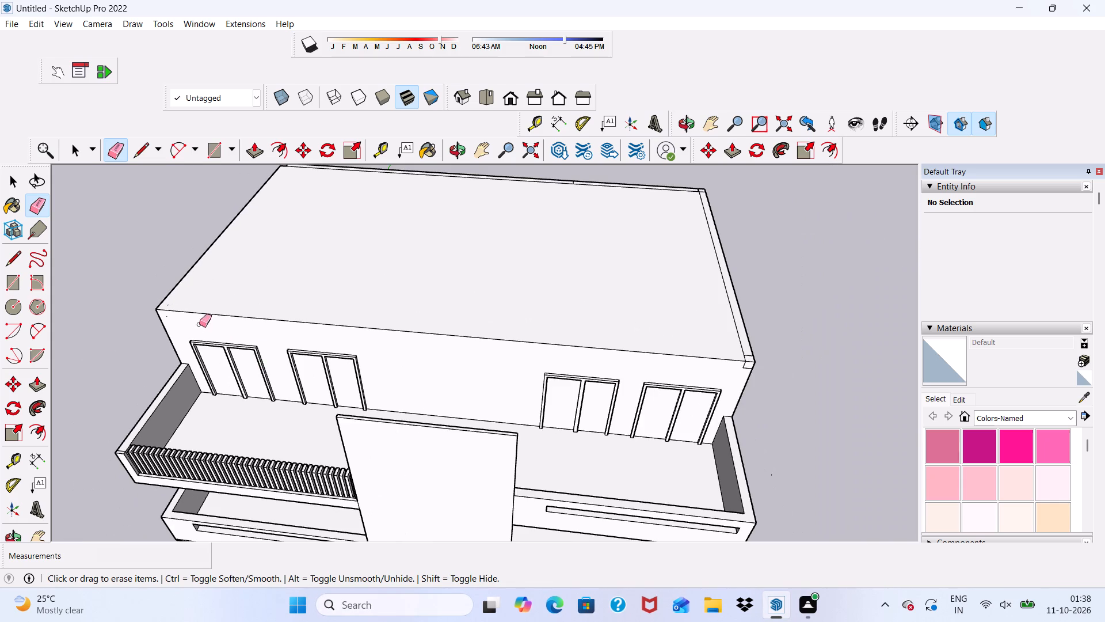
scroll(255, 363, down, 1)
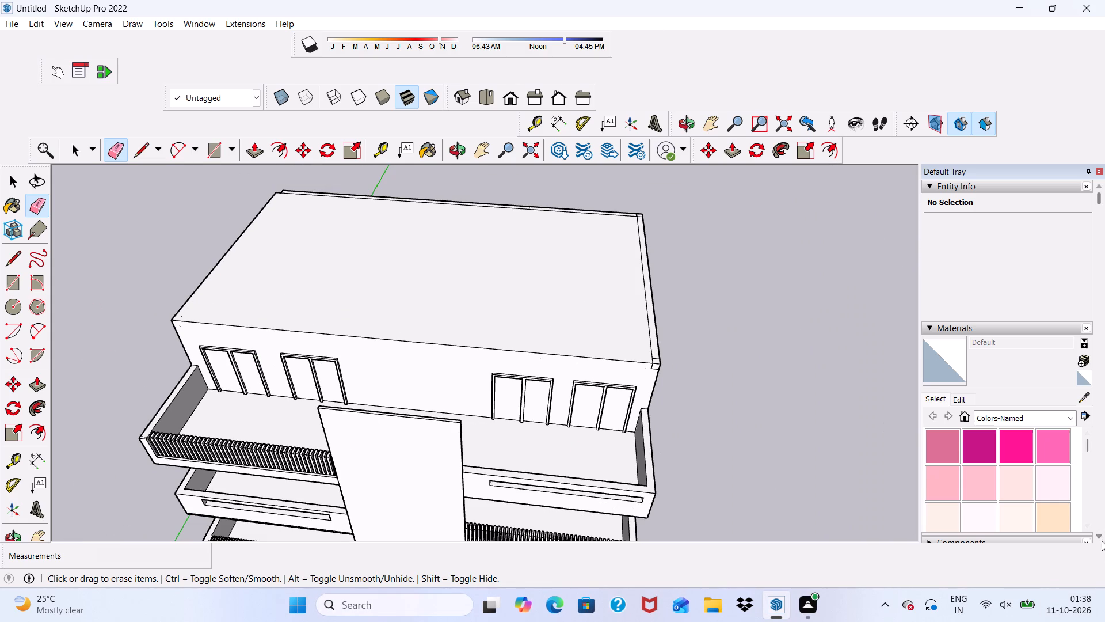
scroll(666, 461, down, 3)
scroll(666, 364, up, 6)
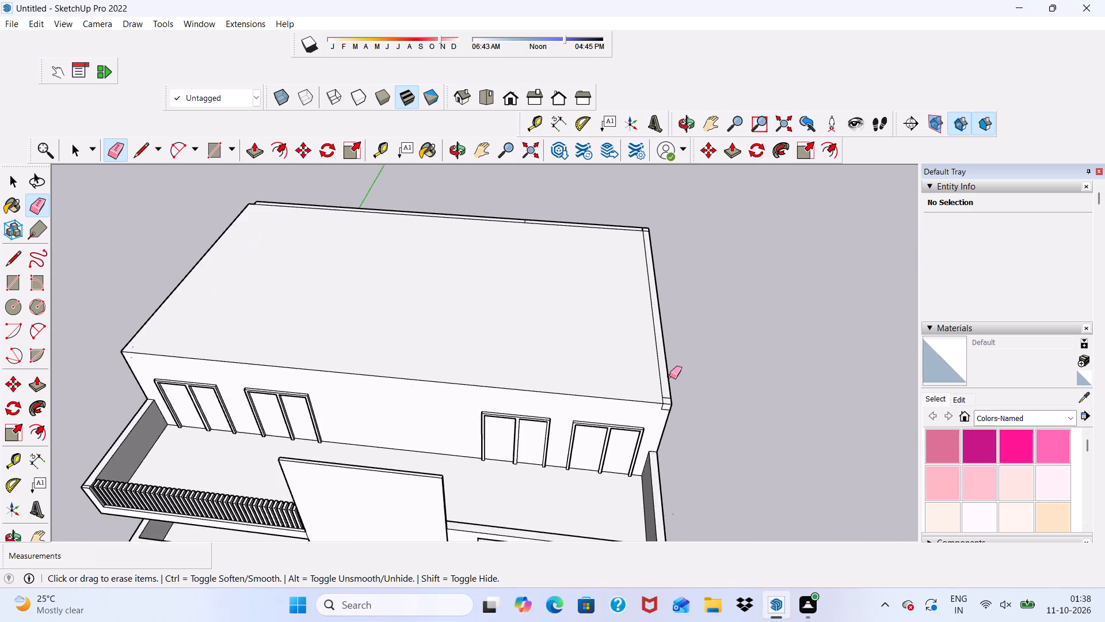
scroll(669, 376, up, 8)
drag(666, 409, 651, 409)
click(644, 404)
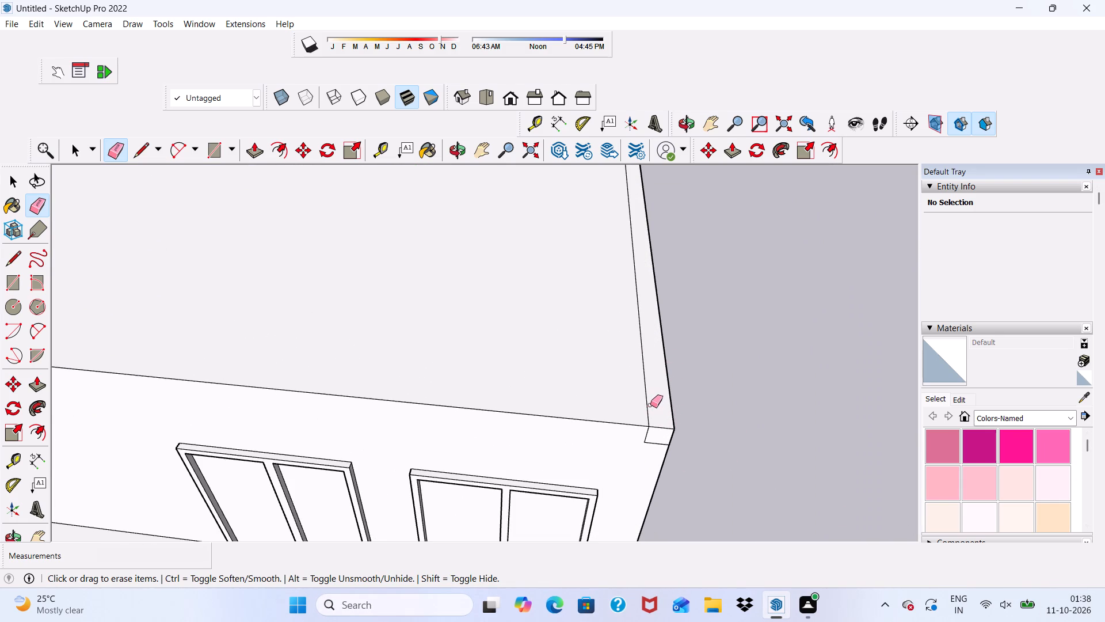
drag(653, 409, 650, 416)
drag(650, 441, 654, 446)
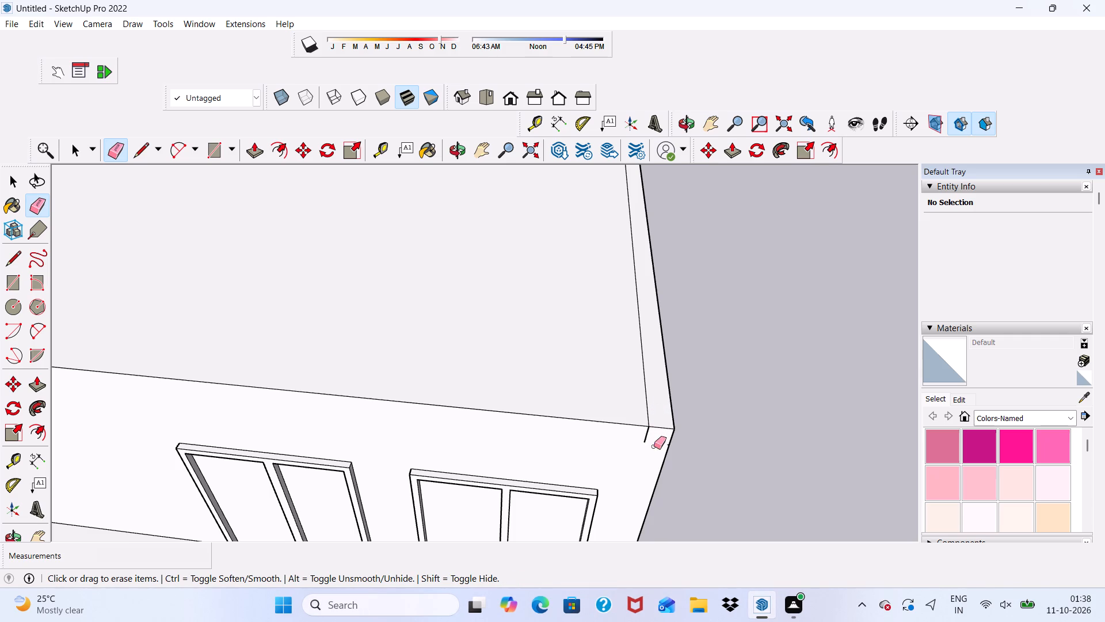
drag(649, 438, 641, 437)
click(650, 410)
scroll(646, 409, down, 6)
click(711, 388)
key(space)
Draw a rectangle of about 30' 9" by 7' 2" on the roof surface, near and along its front edge.
scroll(702, 389, down, 9)
middle_drag(688, 408, 700, 304)
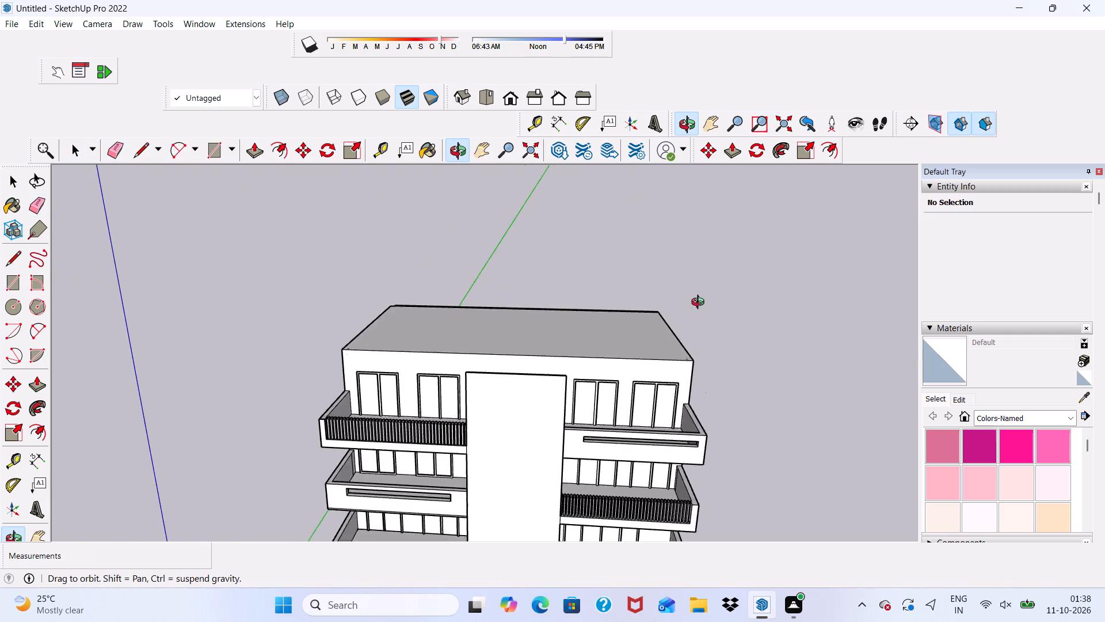
middle_drag(700, 304, 753, 328)
click(214, 146)
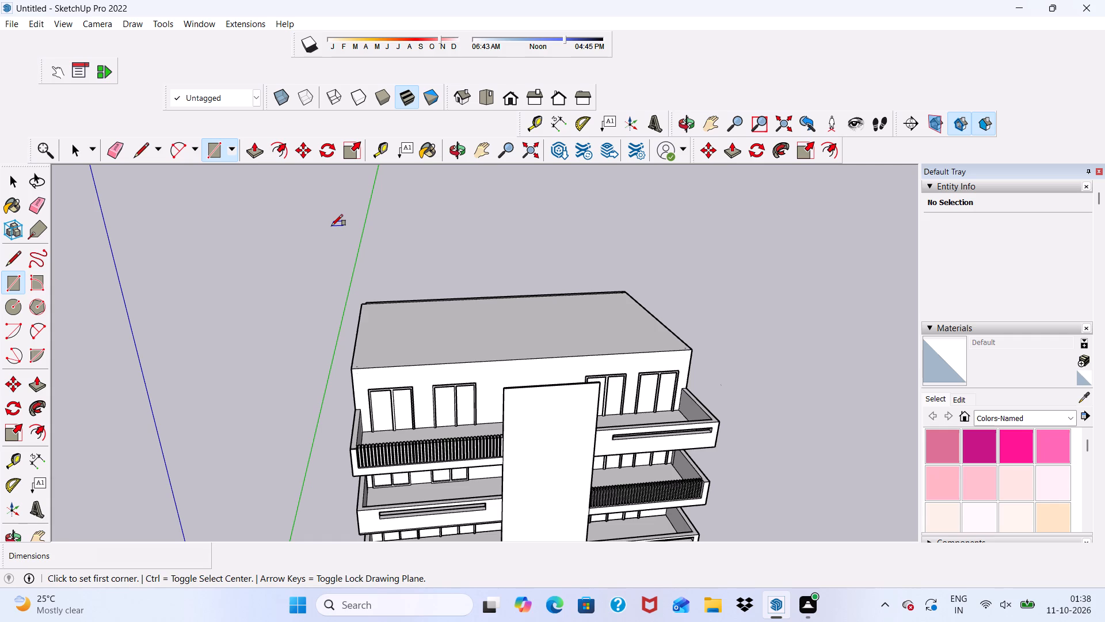
scroll(419, 325, up, 5)
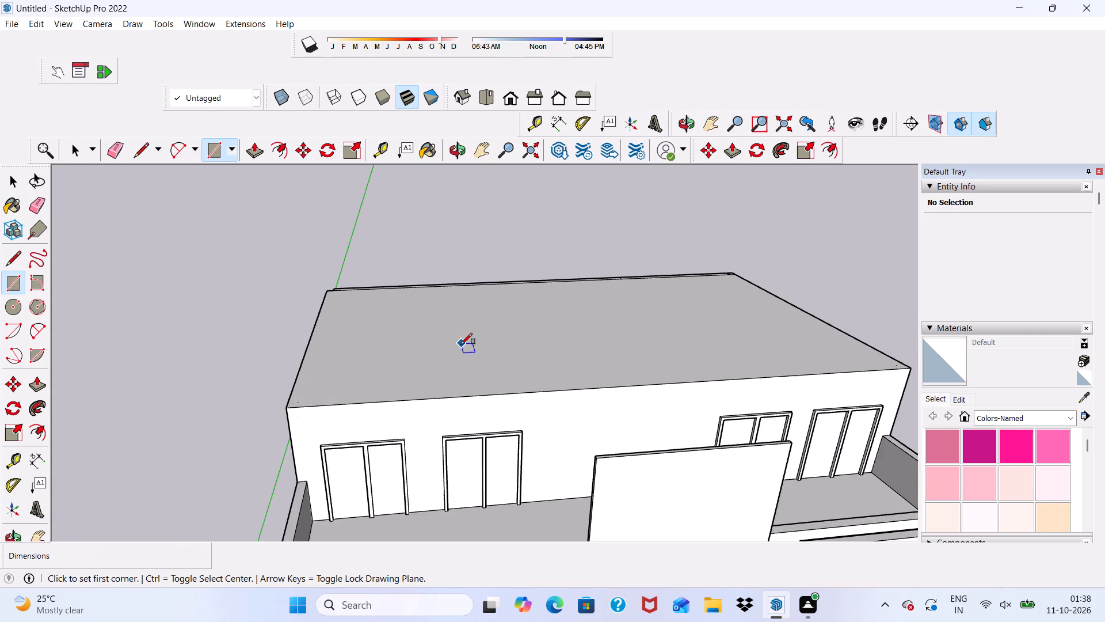
scroll(449, 347, up, 3)
click(418, 350)
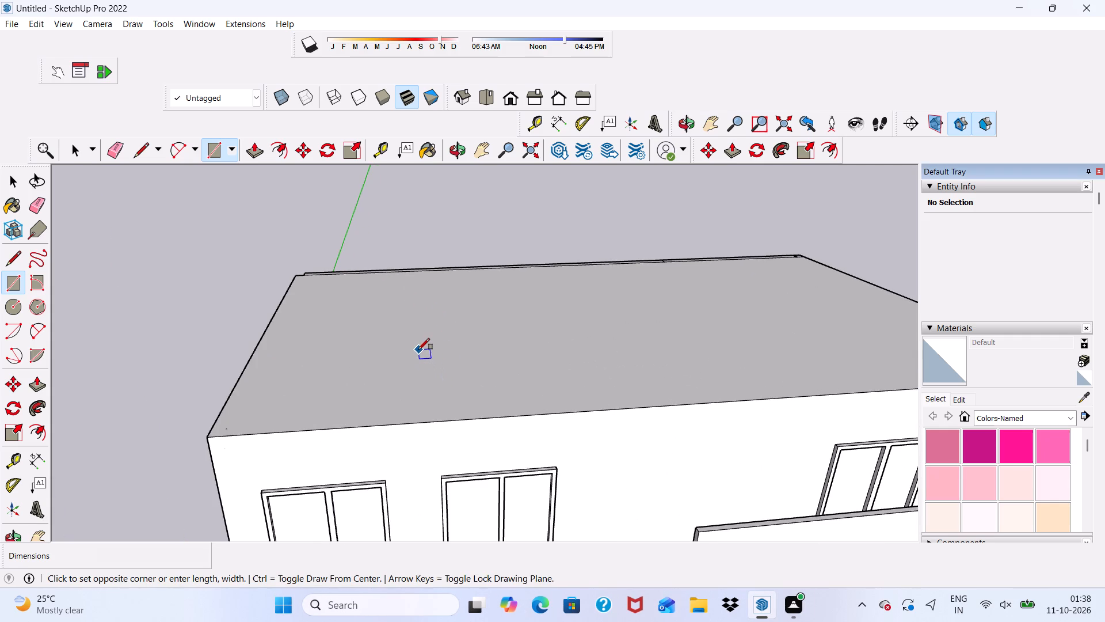
scroll(759, 334, down, 3)
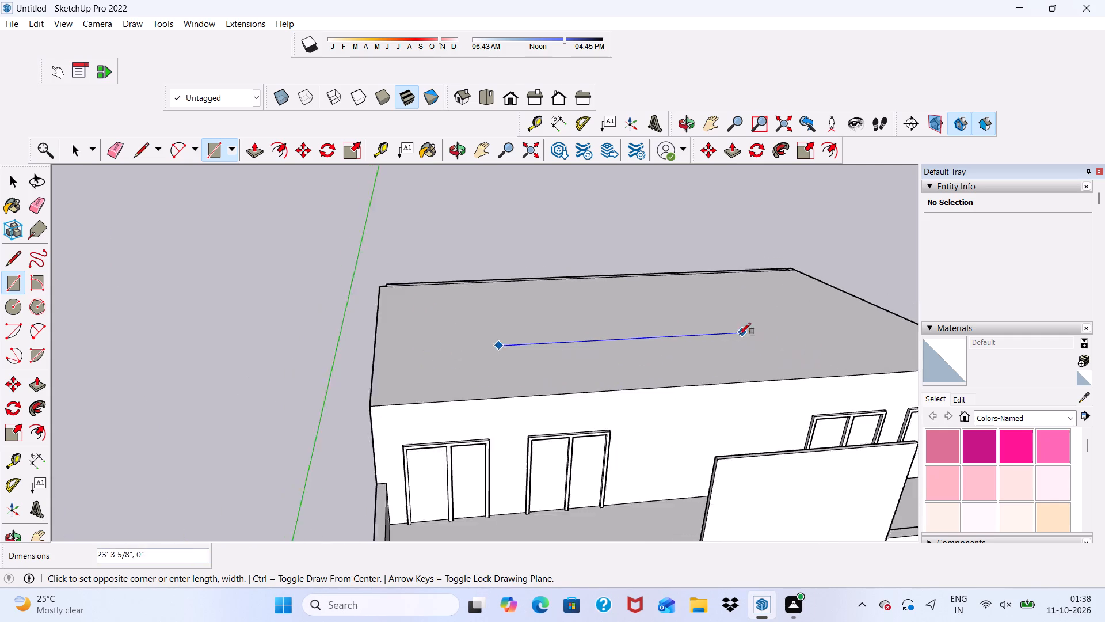
scroll(740, 334, down, 3)
scroll(597, 297, up, 4)
scroll(795, 352, down, 4)
scroll(364, 302, down, 5)
scroll(673, 344, up, 3)
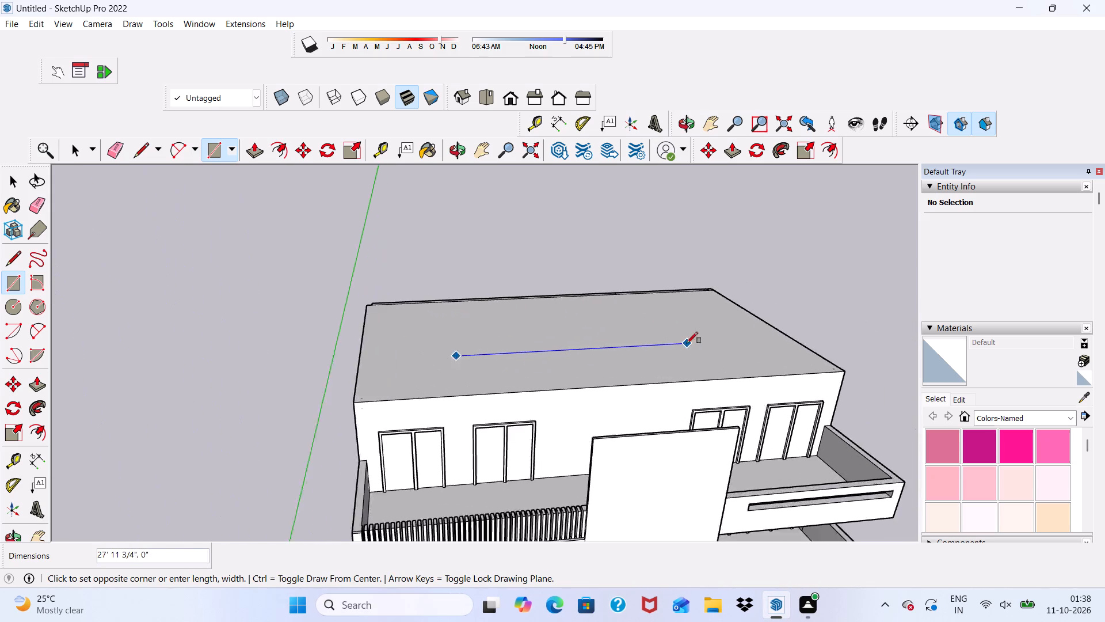
scroll(687, 343, up, 2)
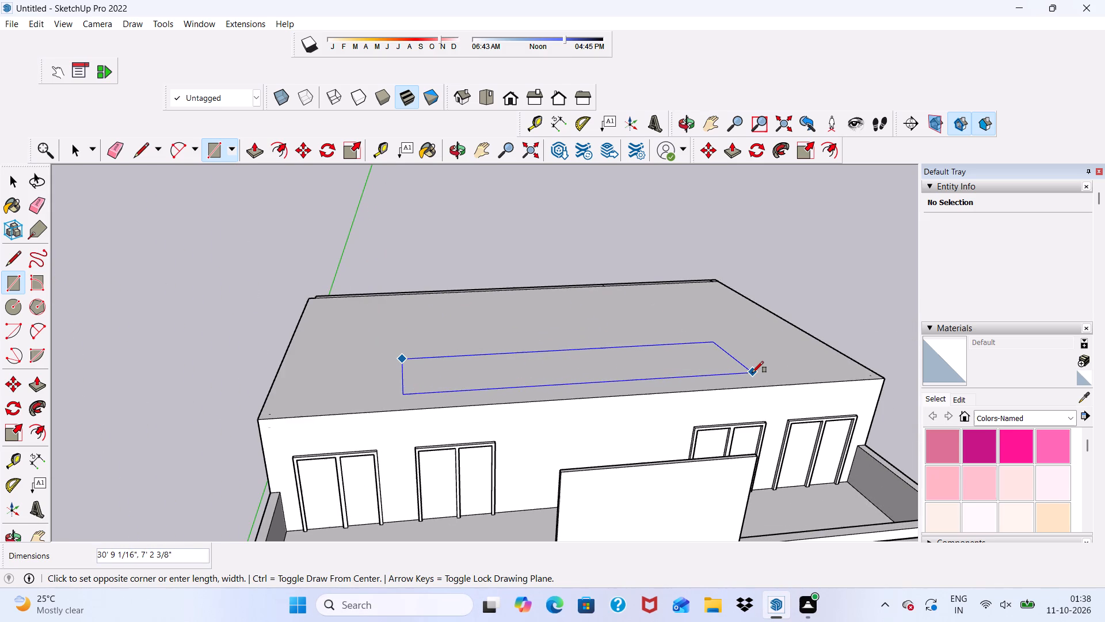
double_click(752, 373)
scroll(509, 292, up, 2)
key(space)
Examine the new rectangle's face and its placement on the roof from low and high viewpoints.
scroll(436, 403, down, 2)
middle_drag(431, 408, 405, 289)
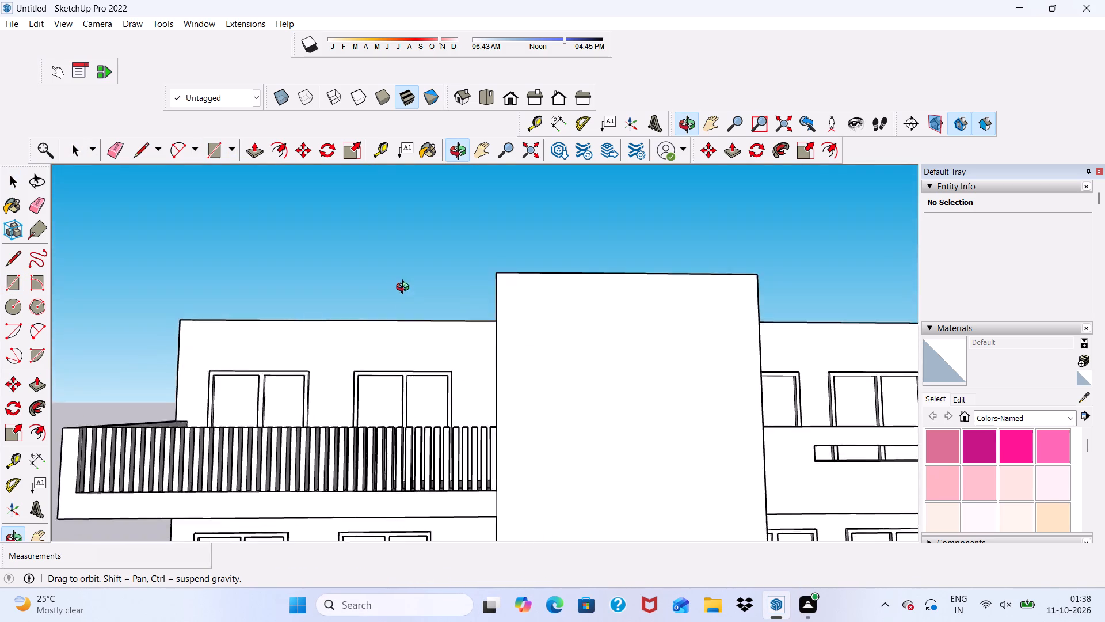
middle_drag(405, 289, 368, 348)
scroll(368, 369, up, 5)
click(367, 362)
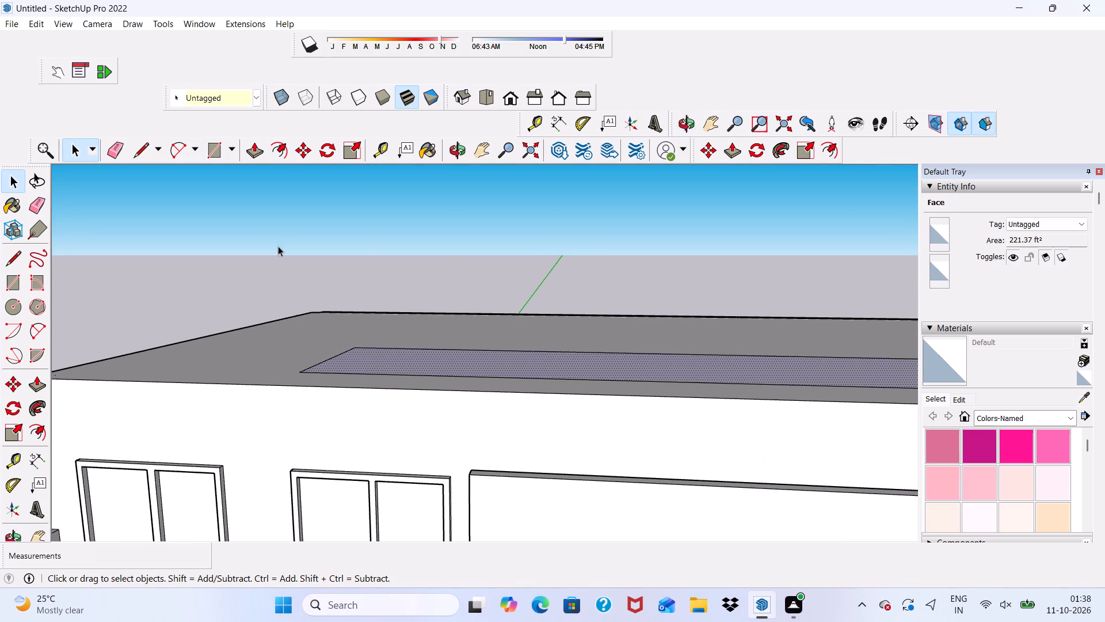
scroll(305, 241, down, 3)
middle_drag(314, 272, 310, 366)
scroll(401, 185, up, 1)
click(401, 185)
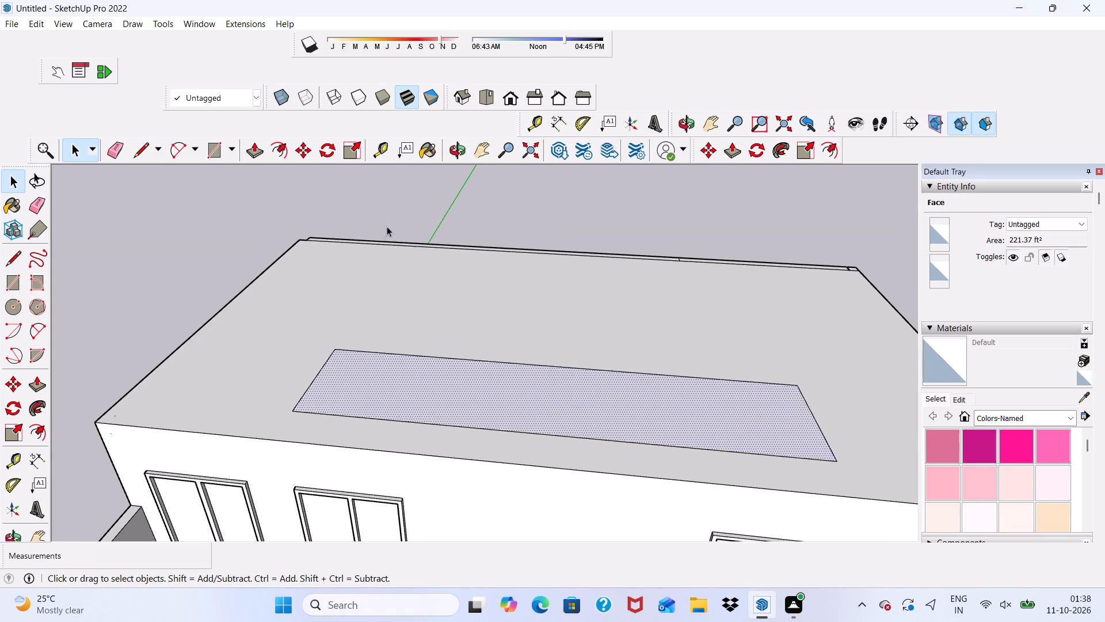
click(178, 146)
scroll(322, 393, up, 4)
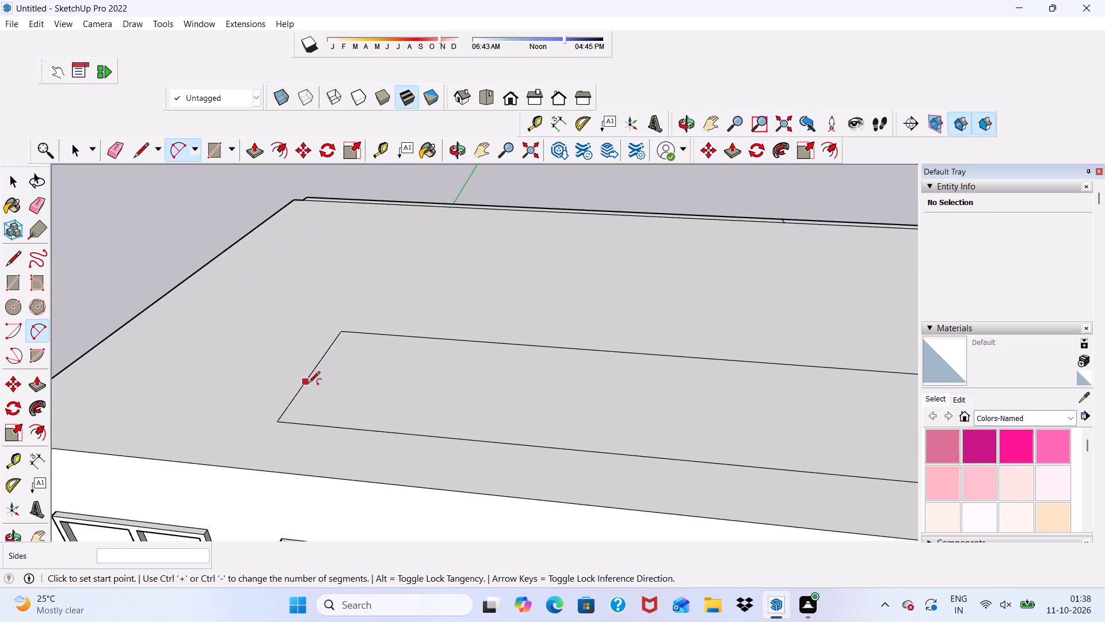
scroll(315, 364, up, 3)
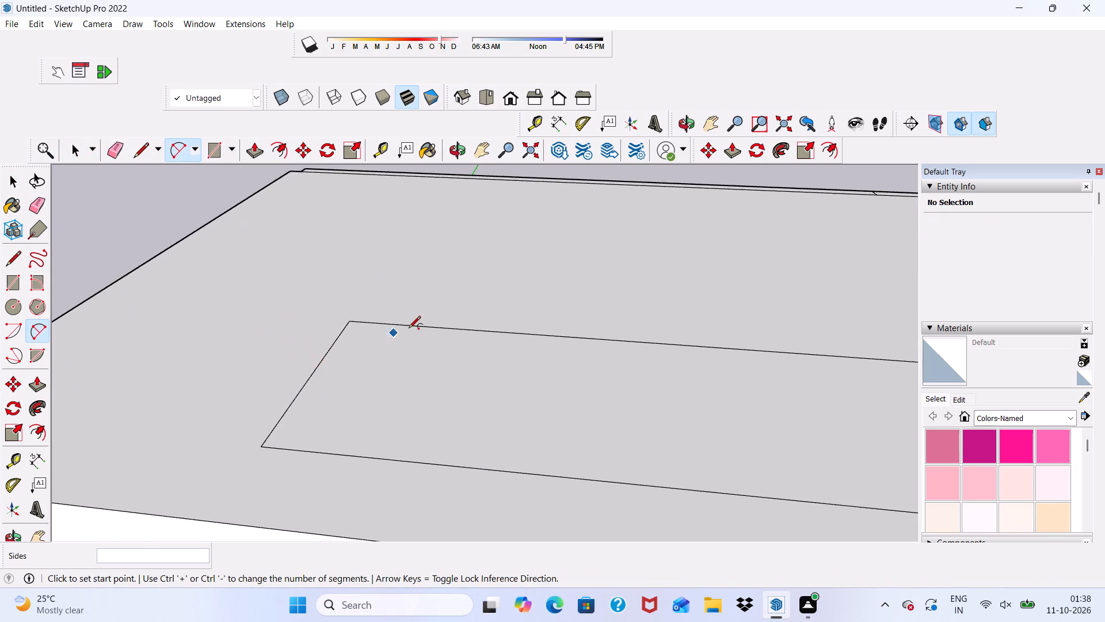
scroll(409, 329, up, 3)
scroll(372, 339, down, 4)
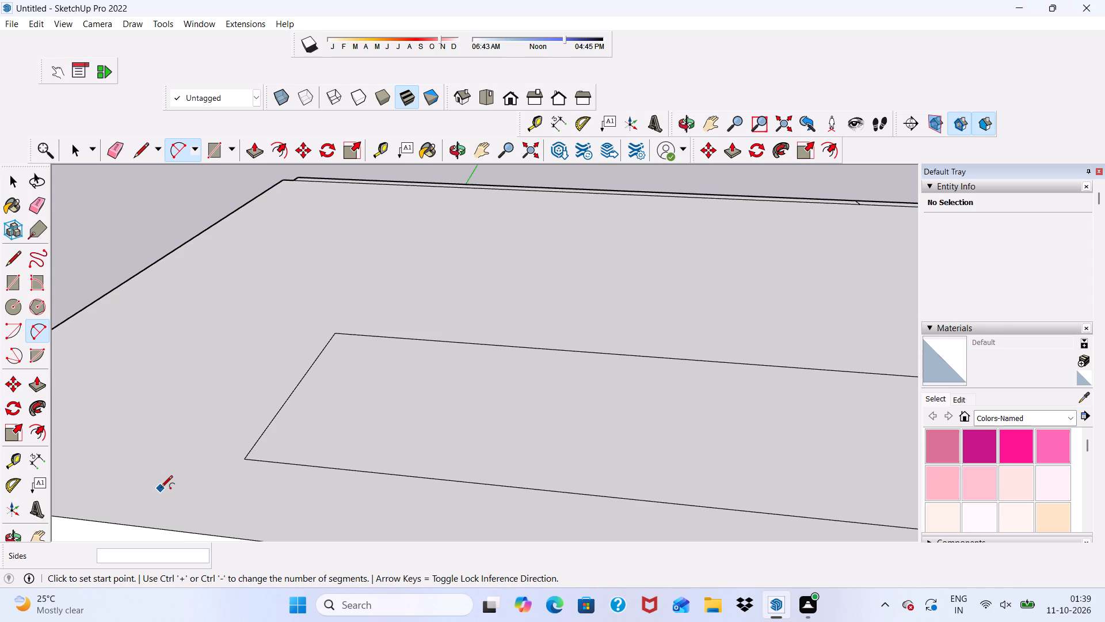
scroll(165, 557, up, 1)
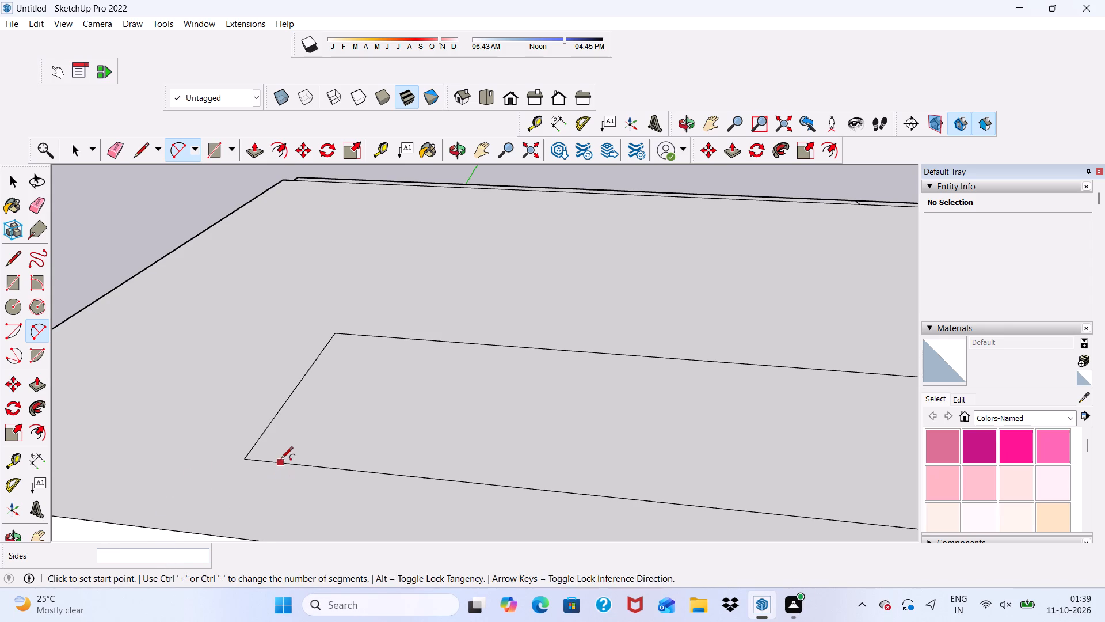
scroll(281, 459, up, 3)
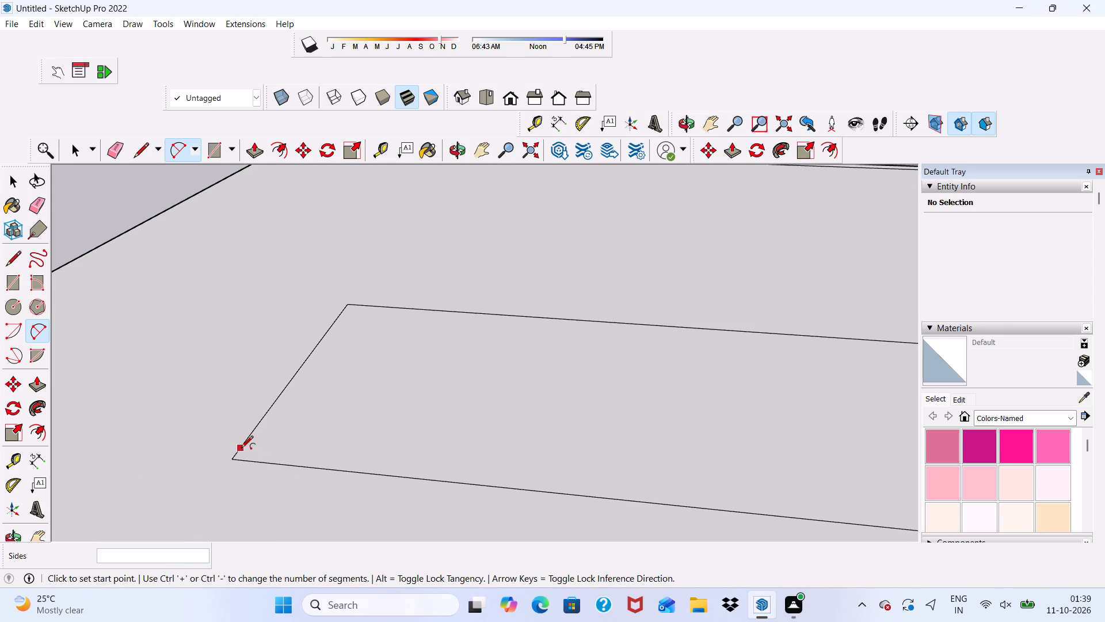
Undo the rectangle drawn on the roof surface.
key(ctrl+z)
scroll(226, 397, down, 2)
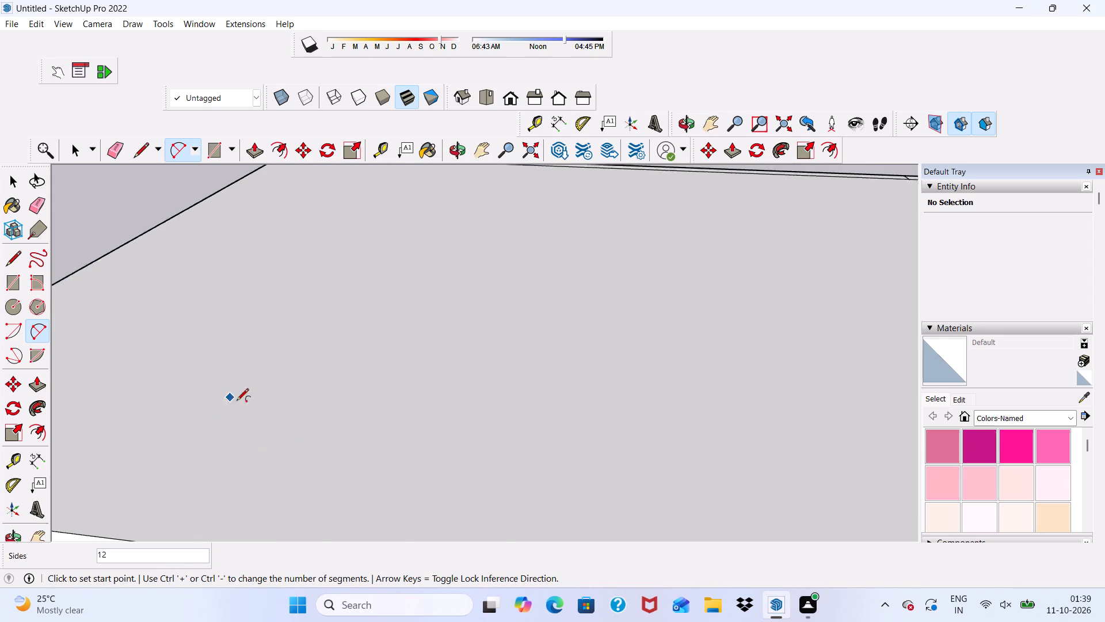
scroll(237, 401, down, 2)
key(space)
Draw a large rectangle on the roof surface with one long side lying on the front roof edge, across its middle portion.
click(203, 147)
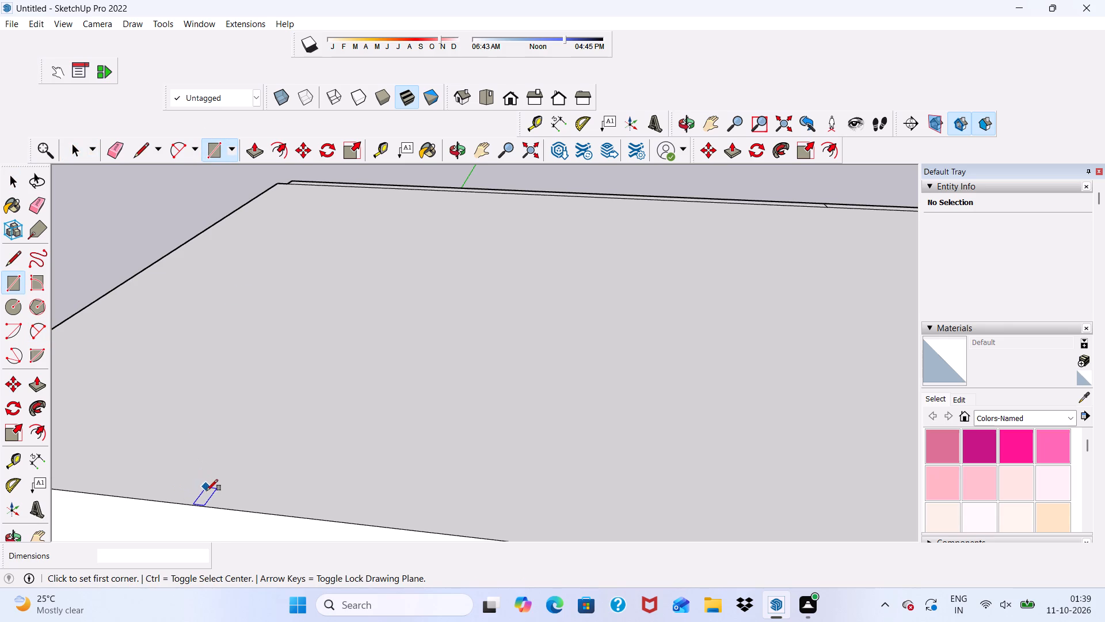
drag(203, 505, 205, 494)
scroll(432, 324, down, 4)
scroll(437, 265, down, 5)
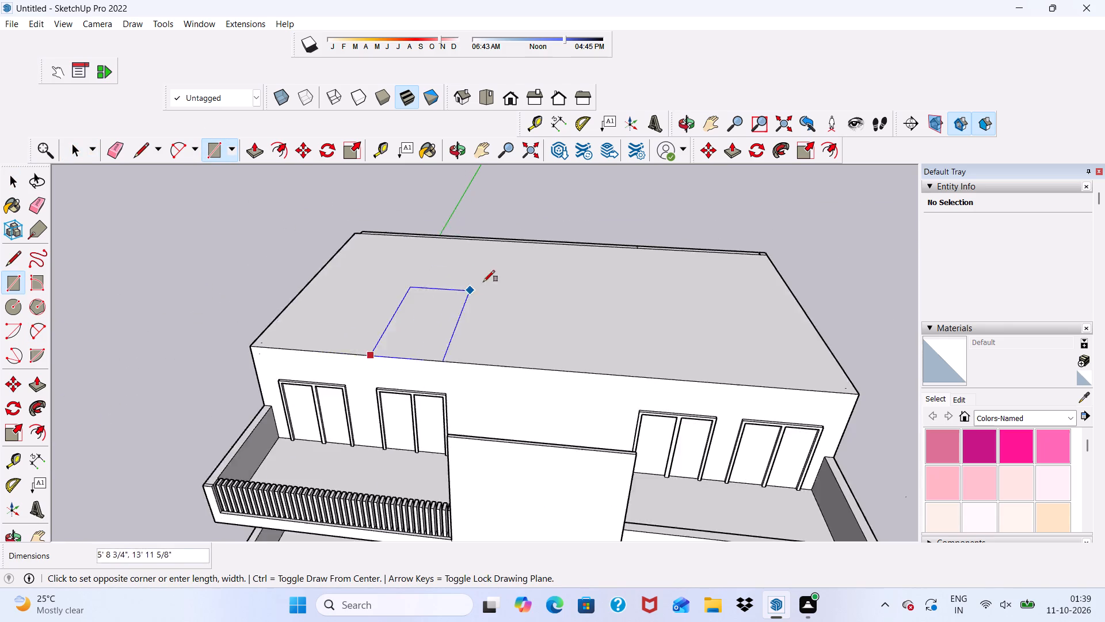
scroll(491, 267, up, 1)
scroll(614, 264, down, 3)
scroll(763, 316, up, 2)
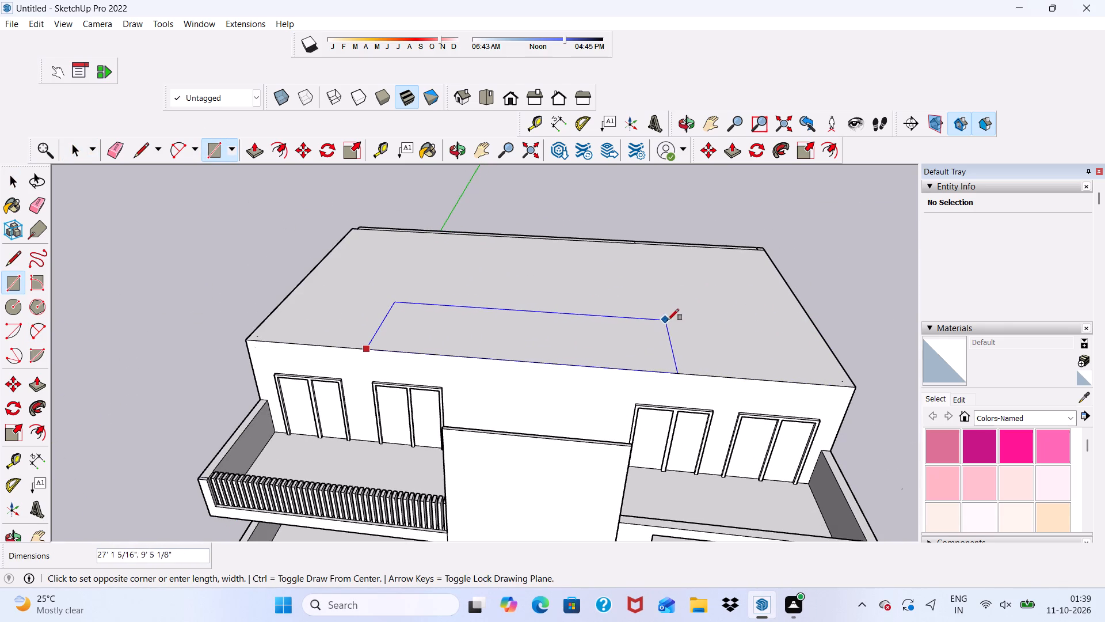
click(684, 317)
key(space)
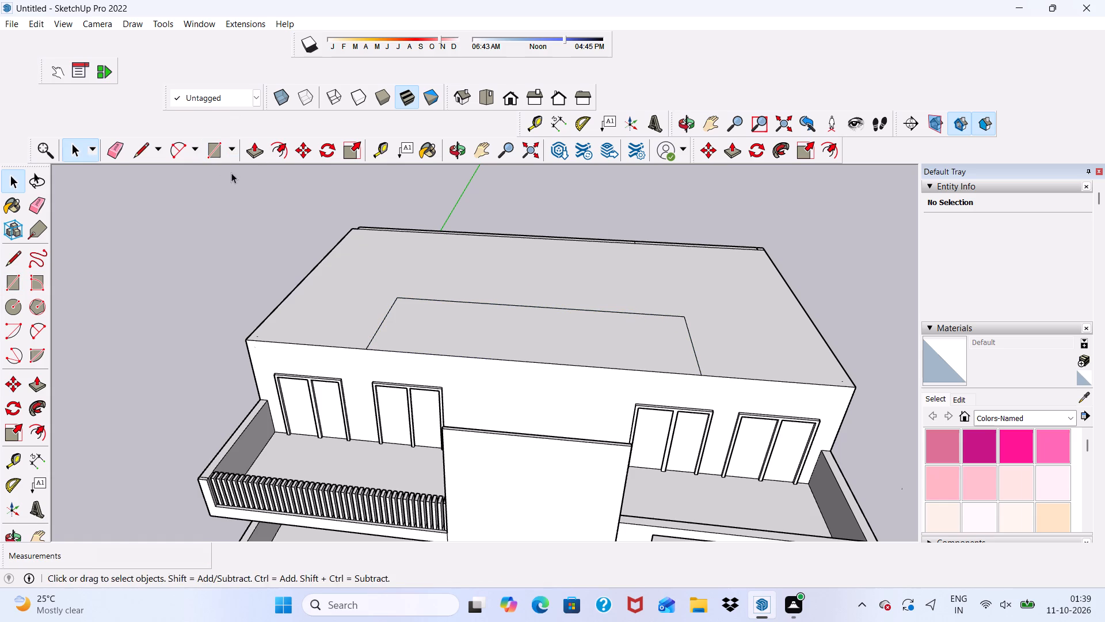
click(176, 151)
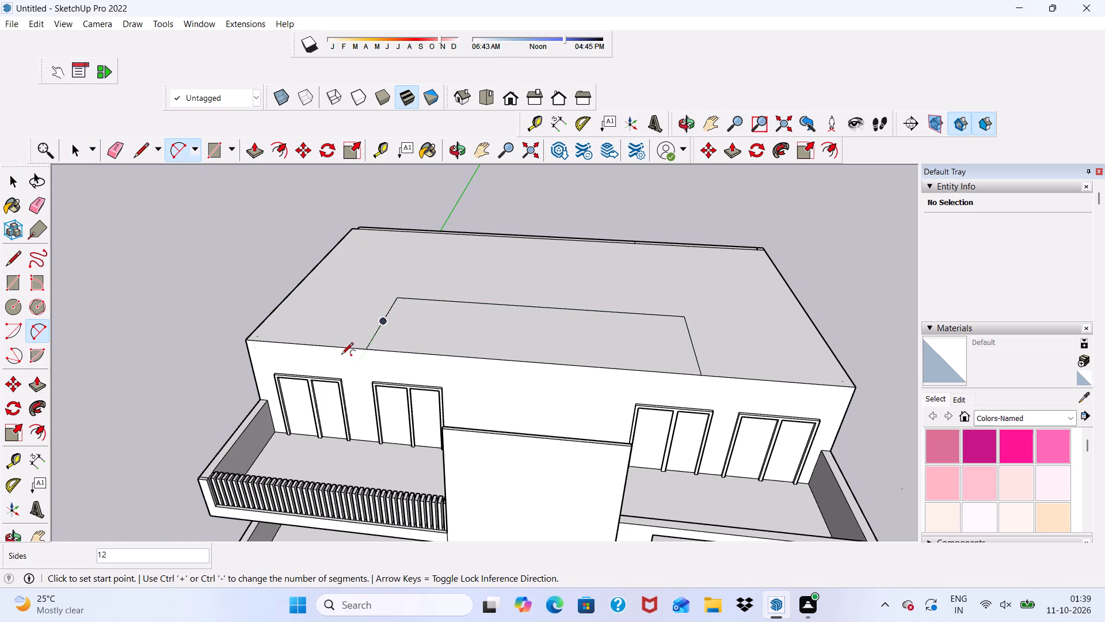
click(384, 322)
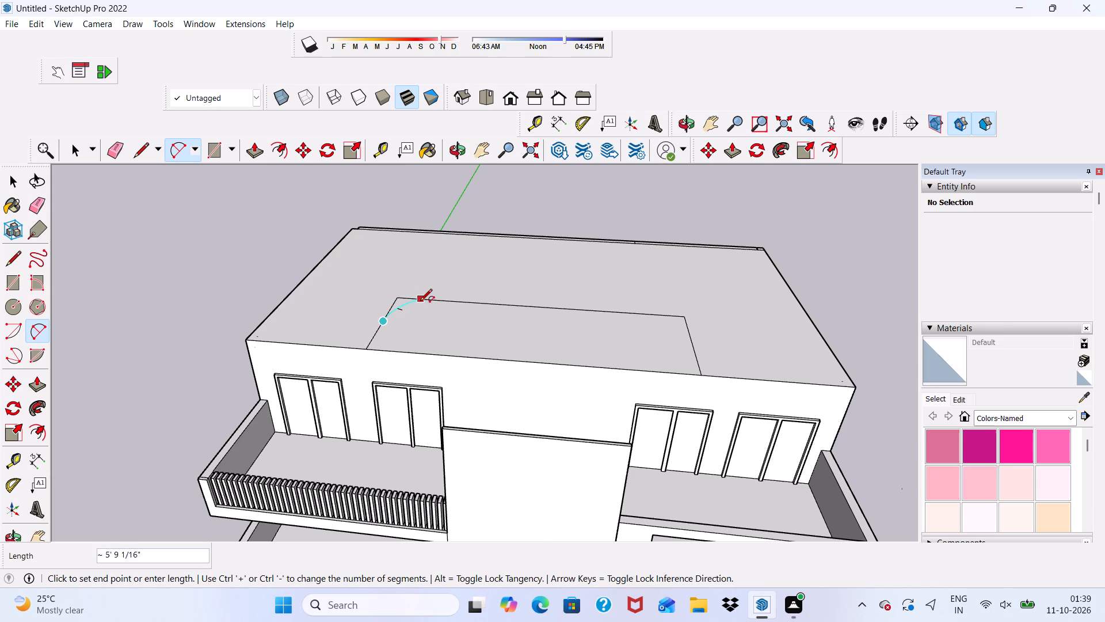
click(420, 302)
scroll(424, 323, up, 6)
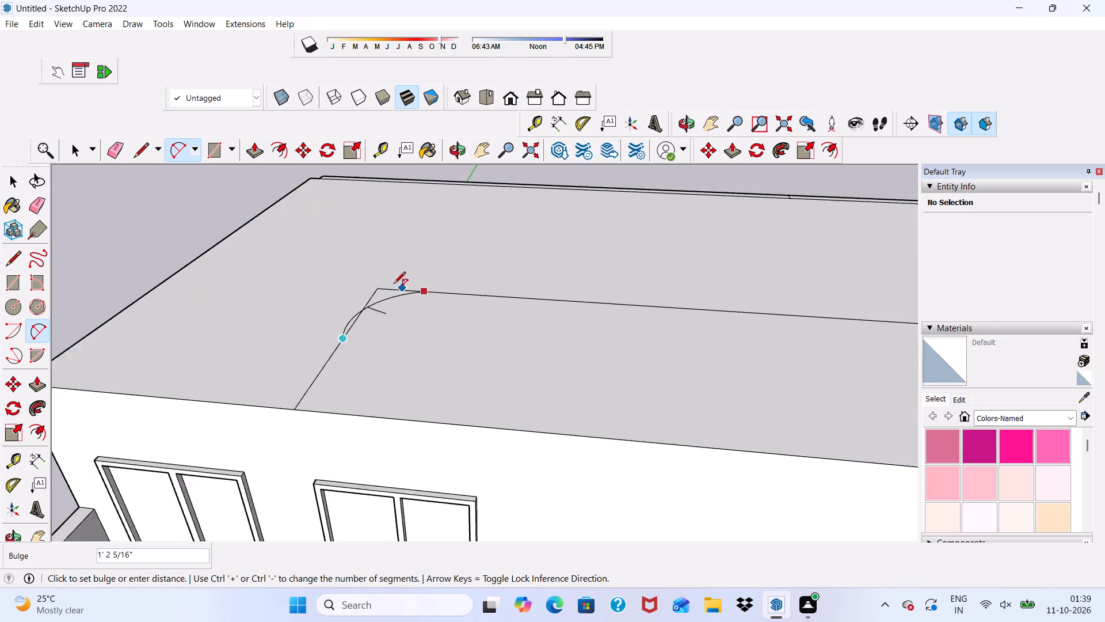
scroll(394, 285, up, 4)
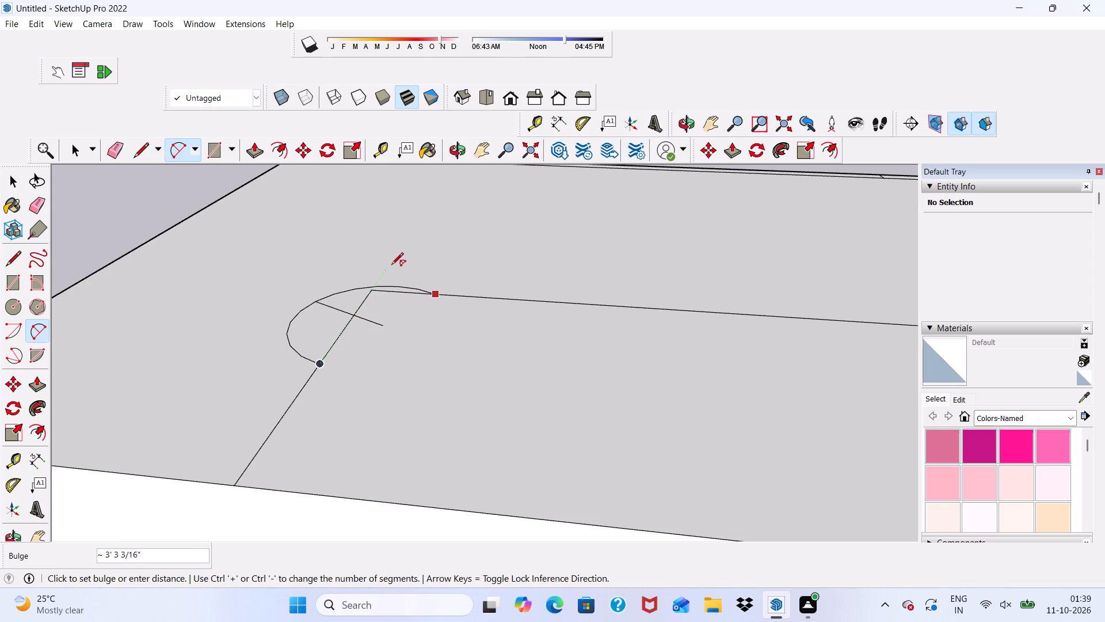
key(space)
Draw a 2-point arc across the rectangle's railing-side rear corner, about 7' 8" long with a bulge of about 1' 9".
click(178, 154)
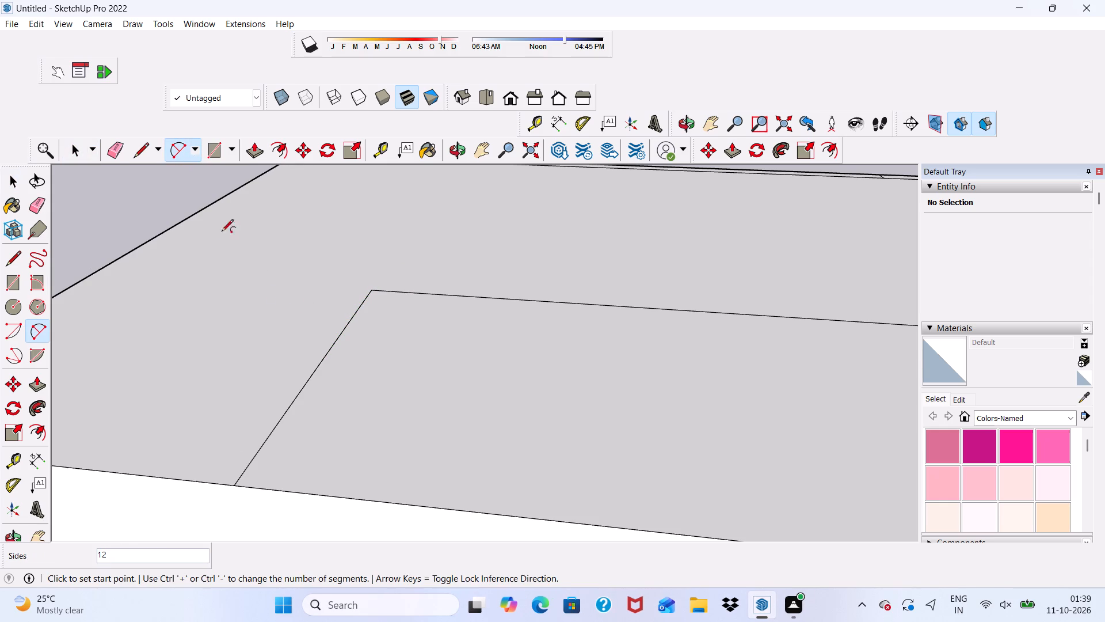
click(315, 370)
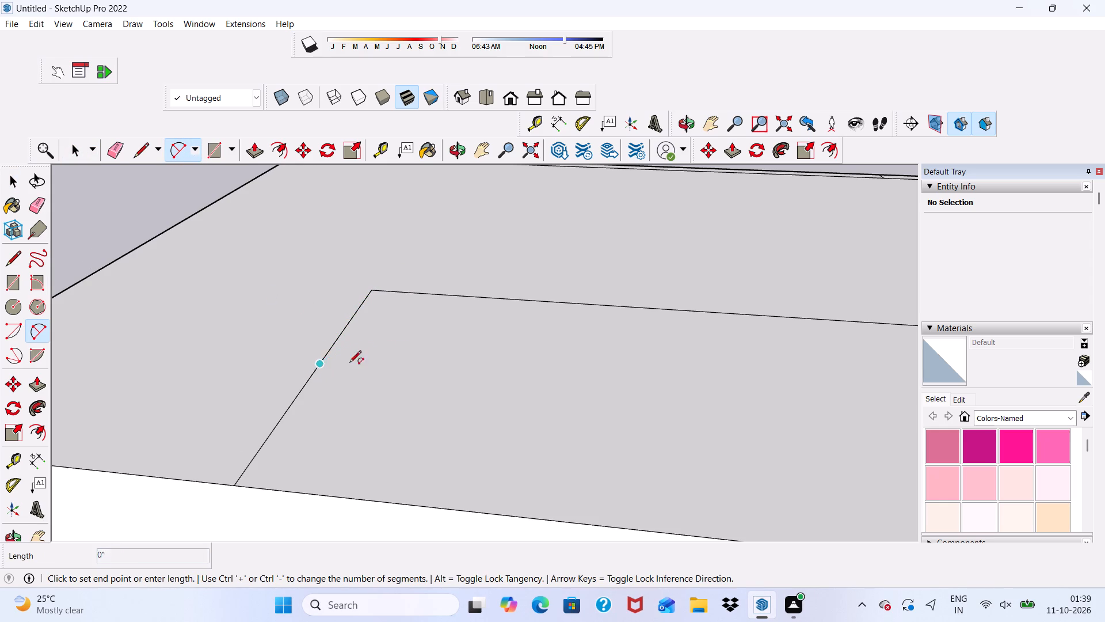
click(527, 304)
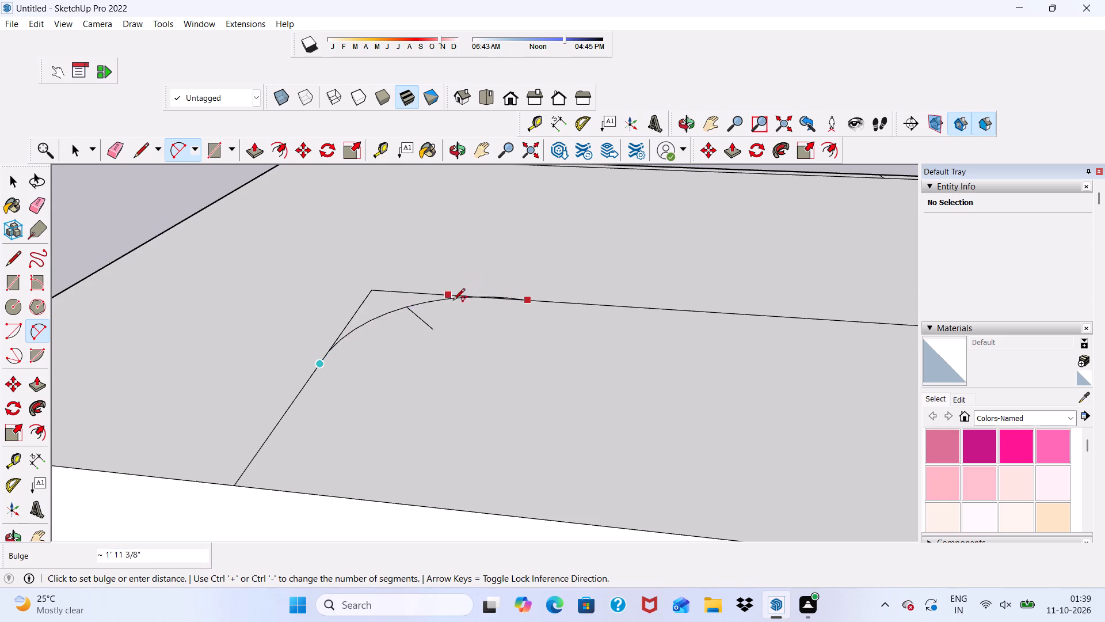
click(452, 303)
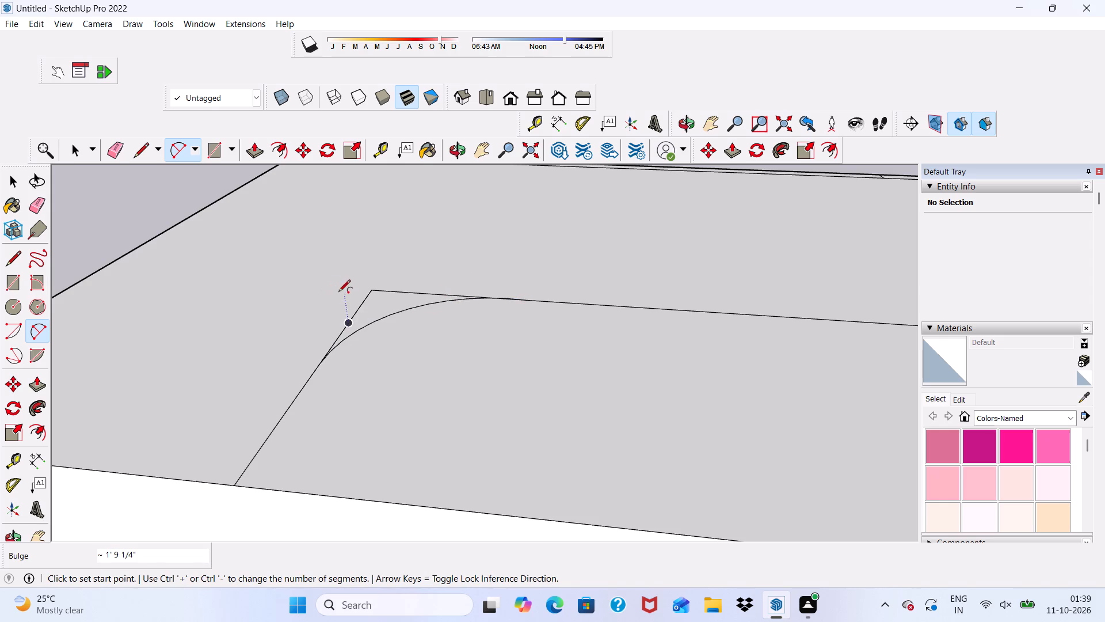
key(space)
Draw a matching arc across the rectangle's other rear corner with a bulge of about 2' 1".
scroll(336, 288, down, 4)
scroll(300, 337, down, 5)
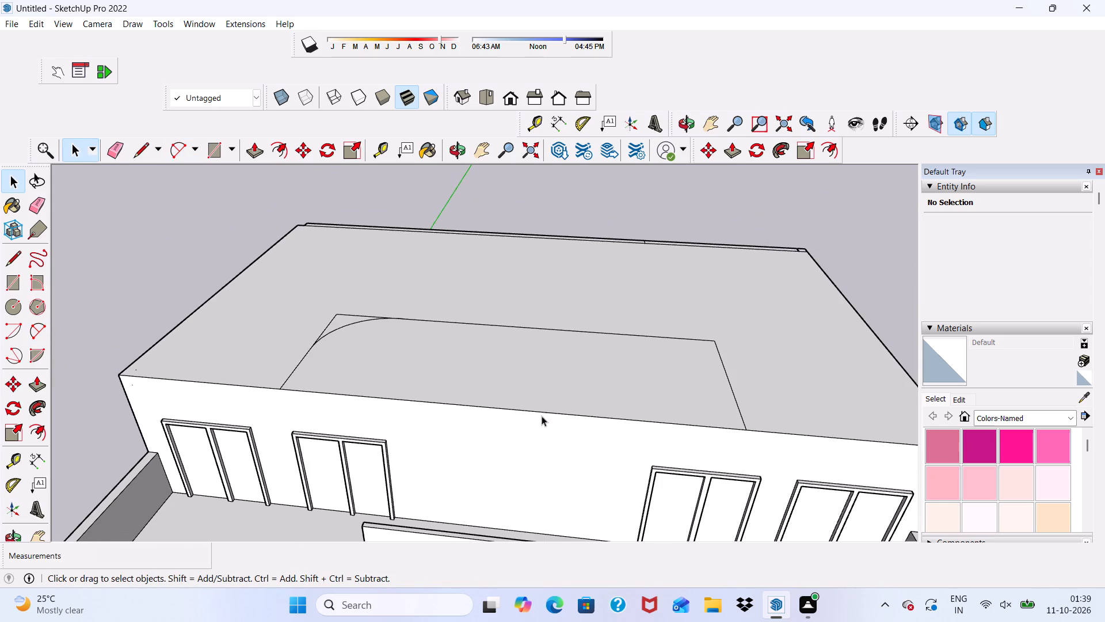
scroll(539, 329, down, 4)
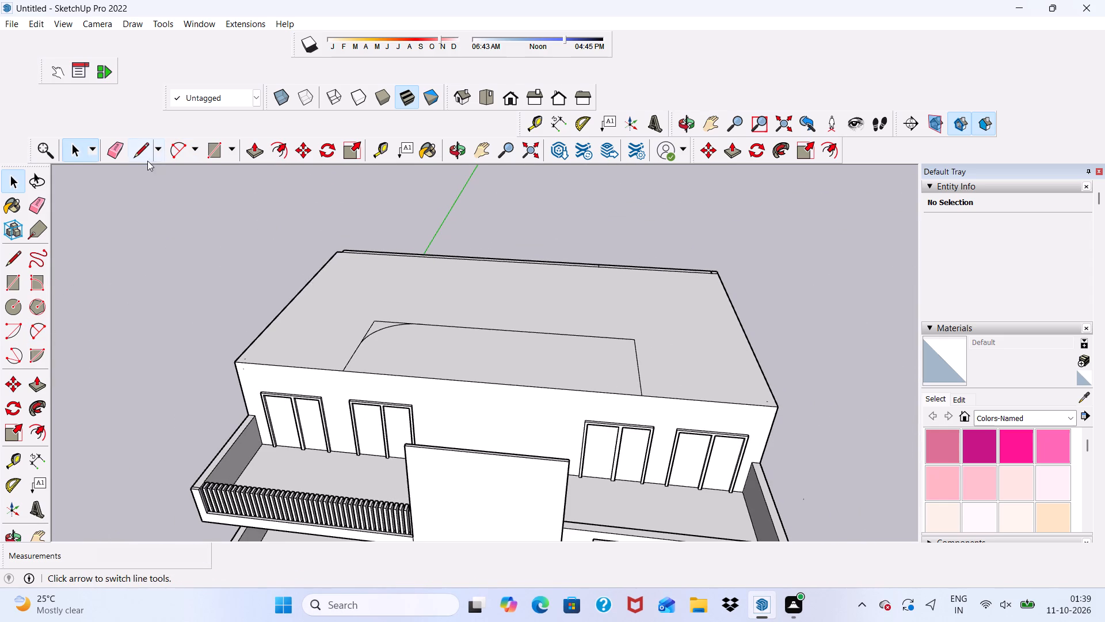
click(171, 153)
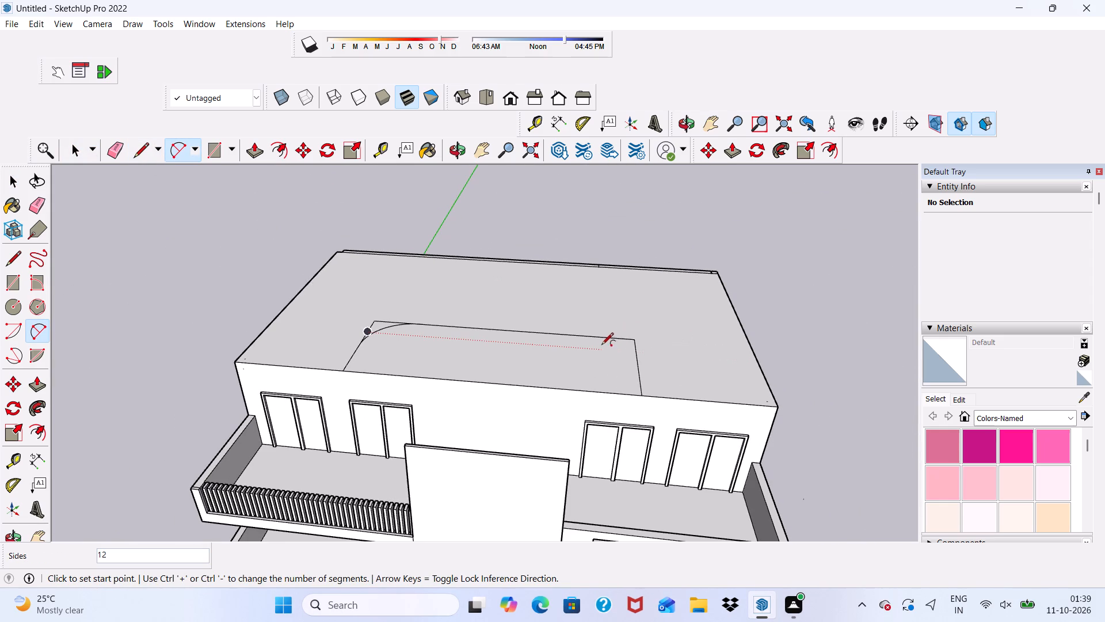
scroll(558, 348, up, 6)
scroll(597, 321, down, 3)
scroll(622, 318, up, 2)
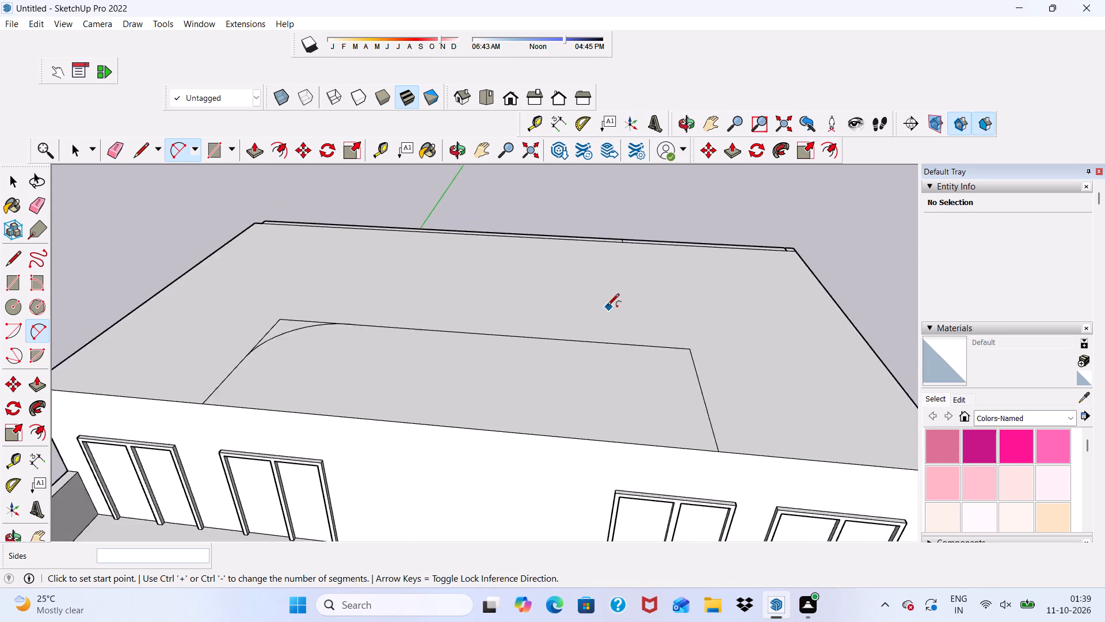
scroll(607, 306, up, 1)
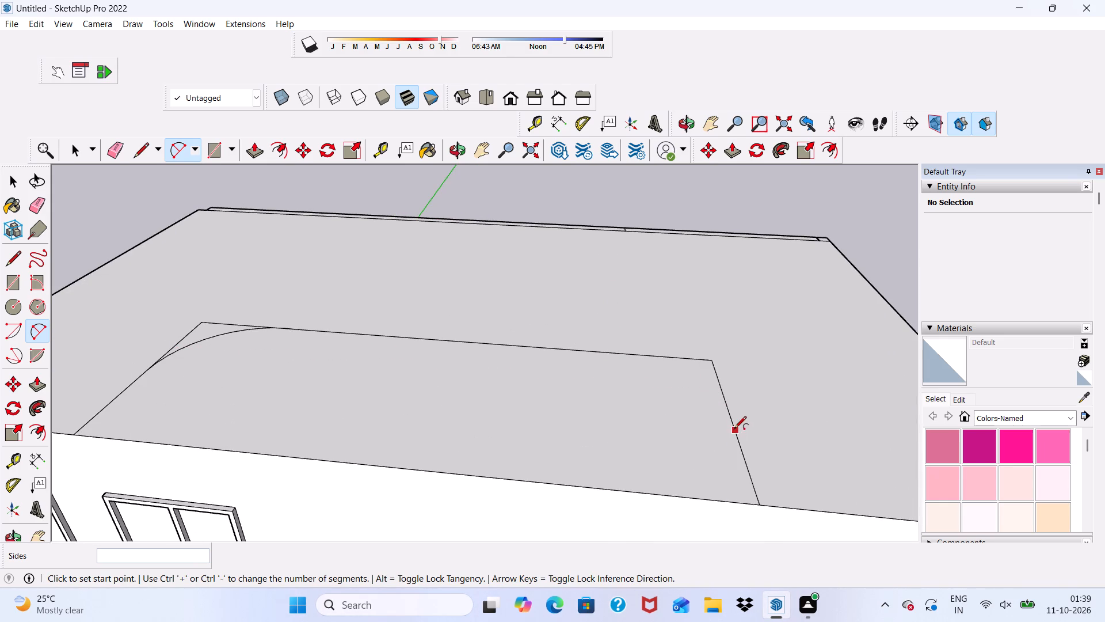
click(731, 423)
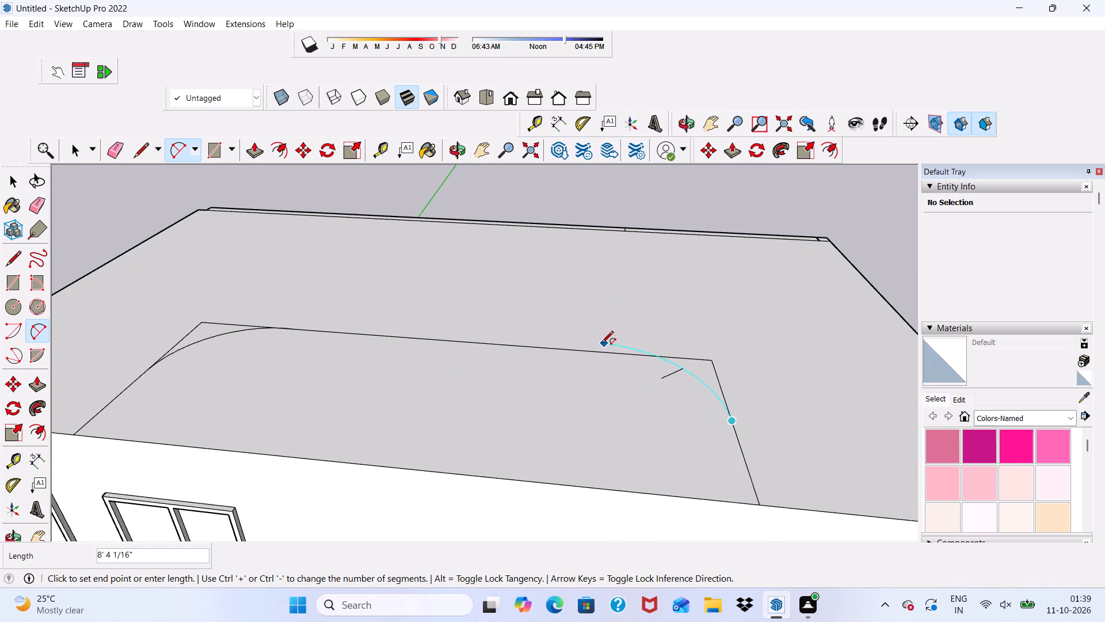
click(585, 352)
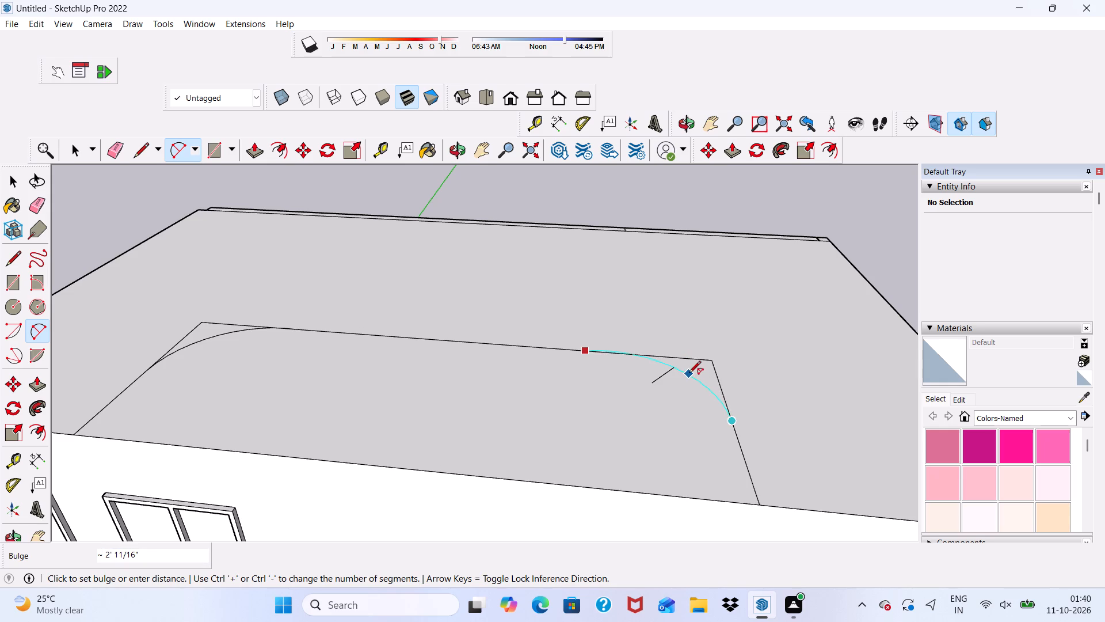
click(689, 373)
scroll(611, 404, down, 5)
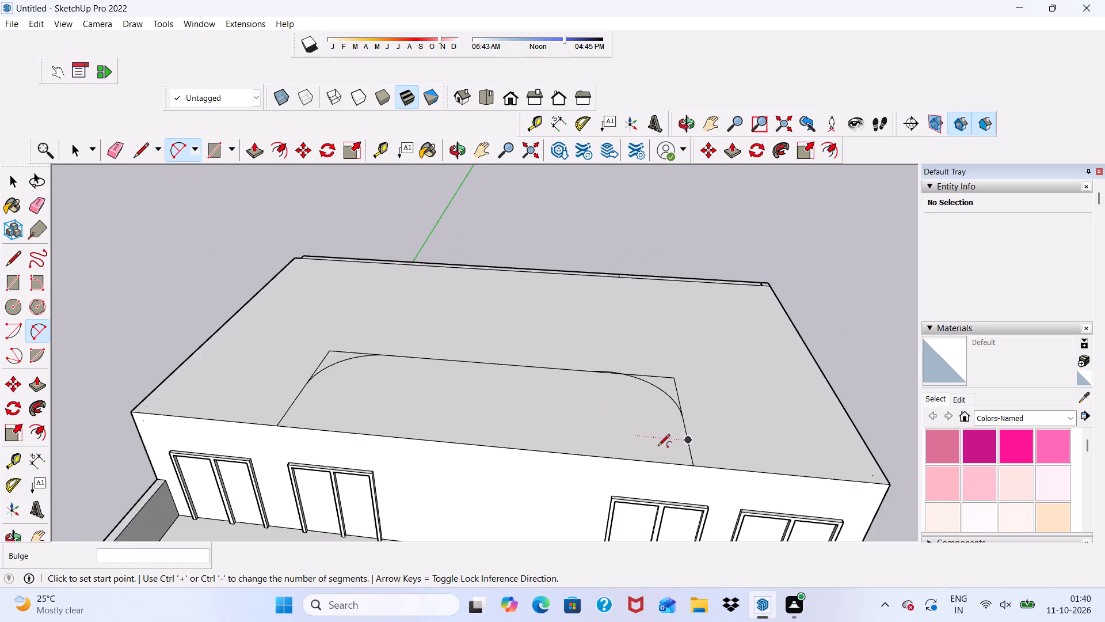
Draw an arc from the same short side to the front roof edge, rounding that front corner with a bulge of about 8".
scroll(681, 460, up, 4)
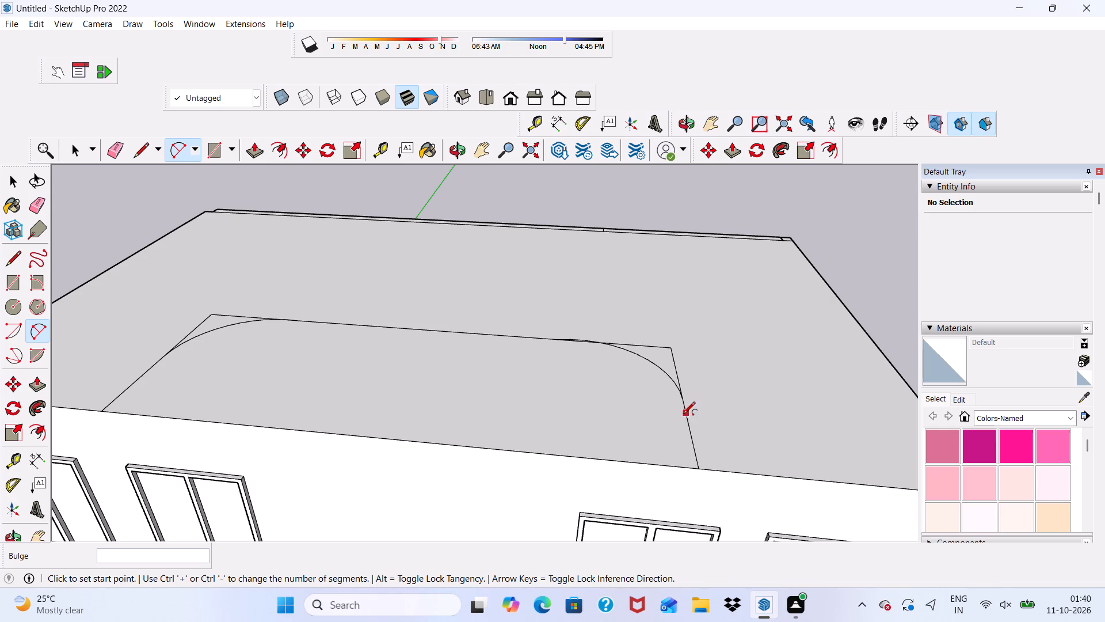
click(690, 434)
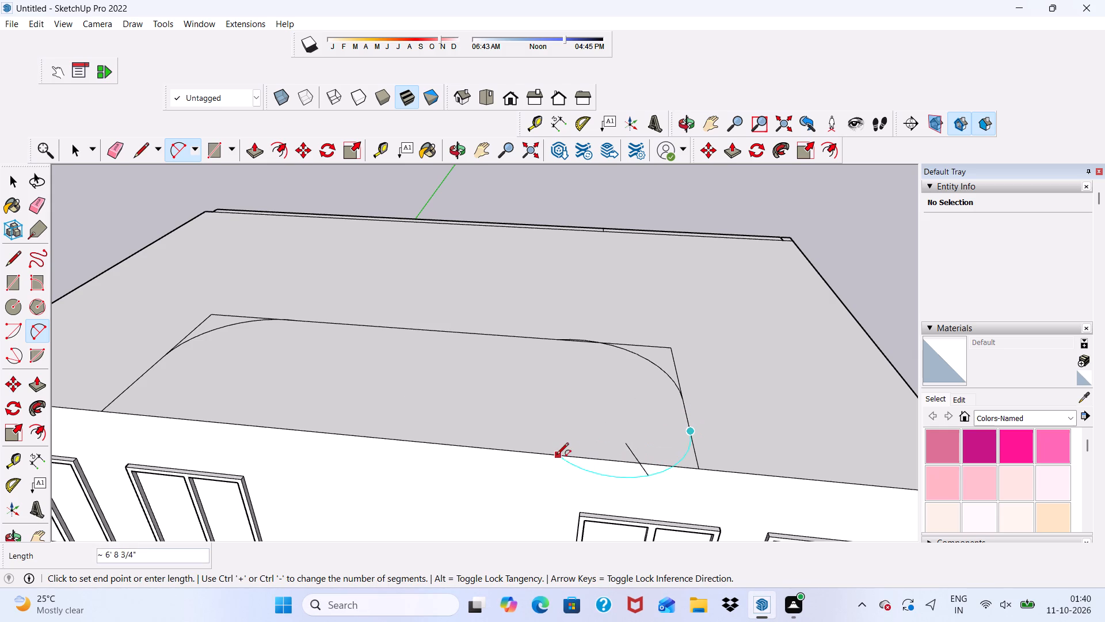
click(528, 452)
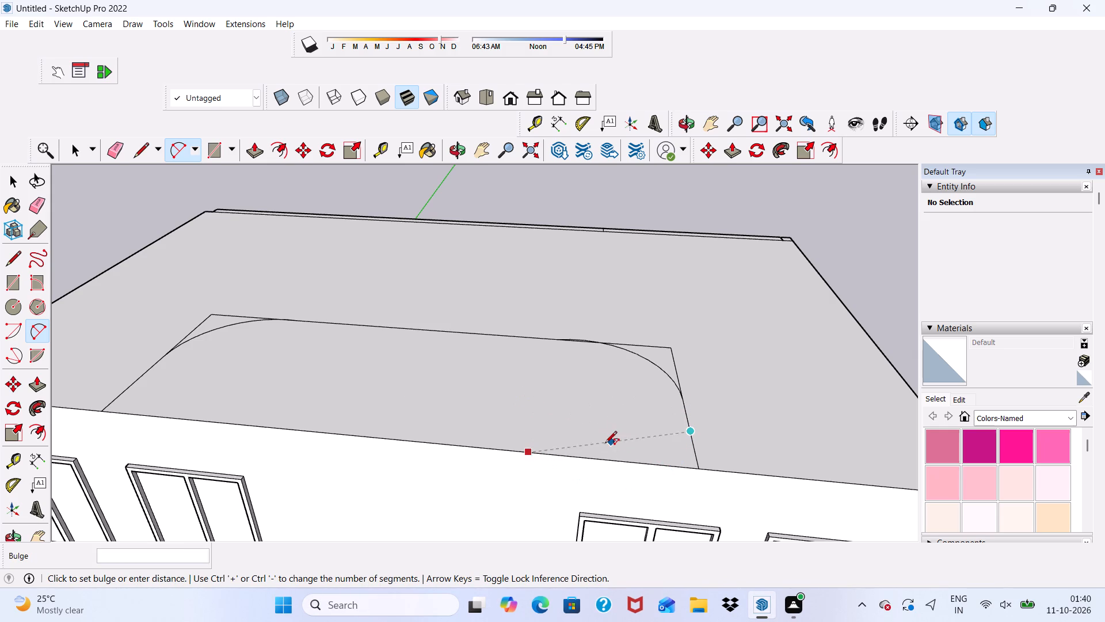
click(645, 450)
Draw an arc across the rectangle's railing-side front corner, about 7' 8" long with a bulge of about 8".
scroll(641, 446, down, 4)
scroll(266, 382, up, 3)
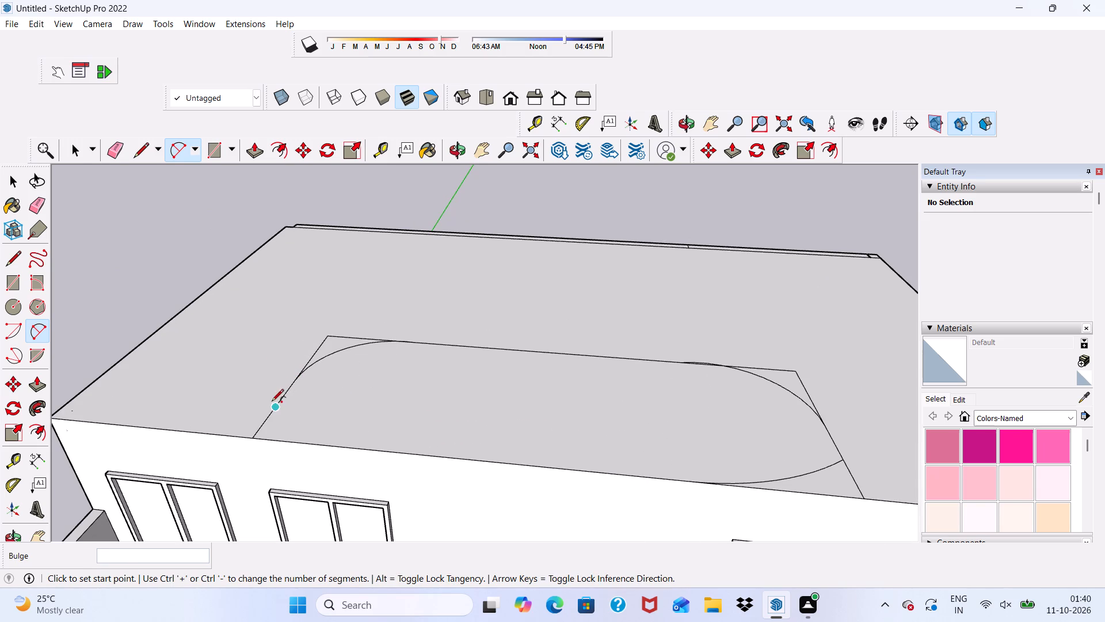
click(278, 405)
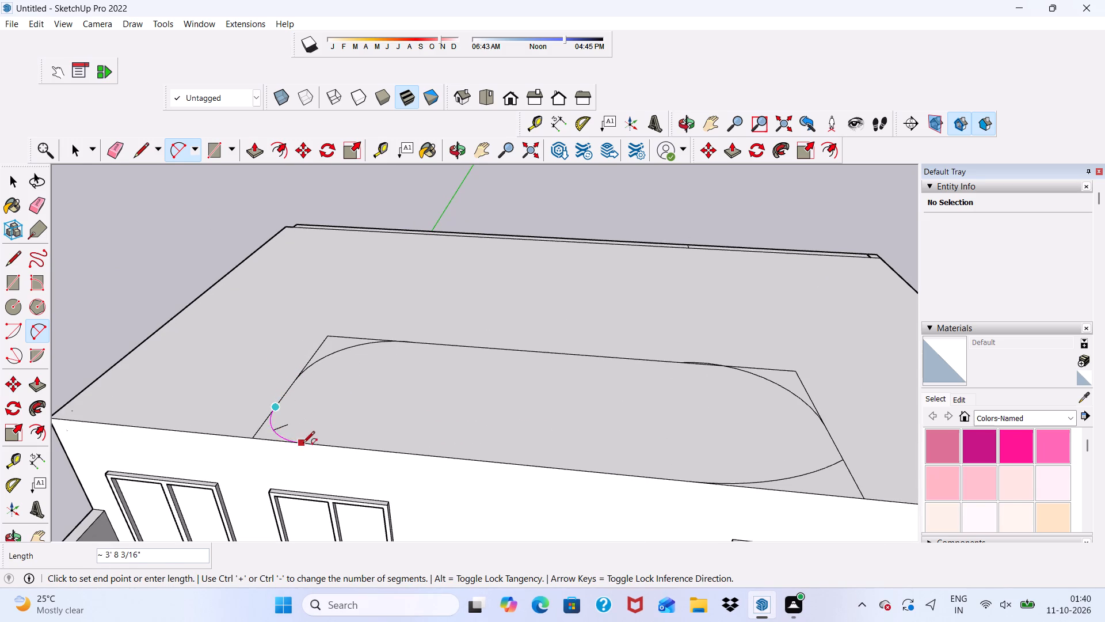
click(391, 450)
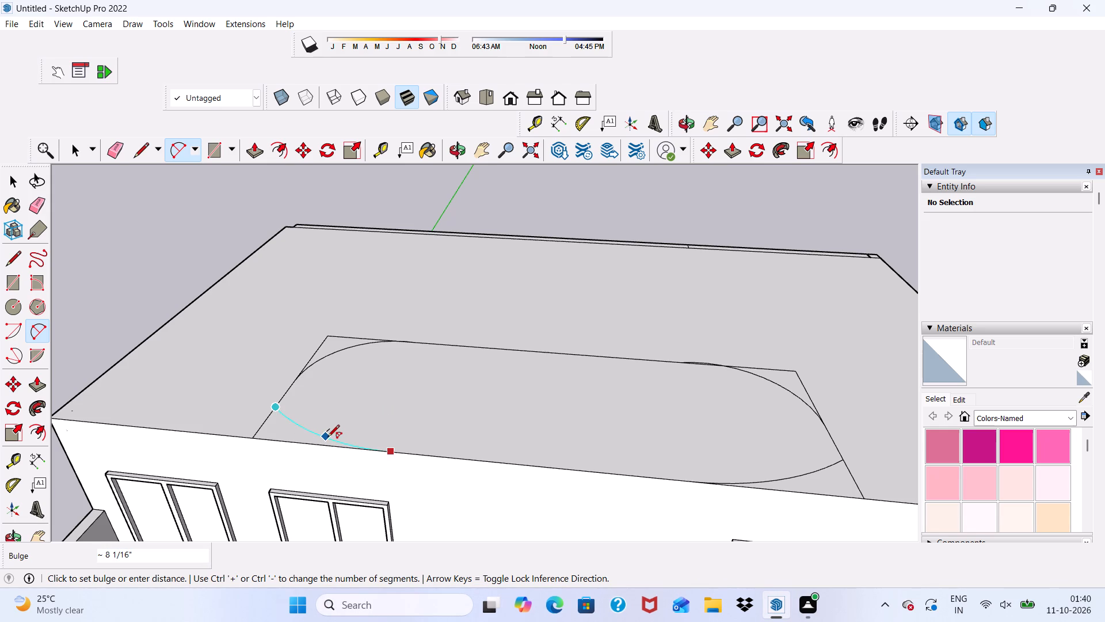
click(327, 438)
key(space)
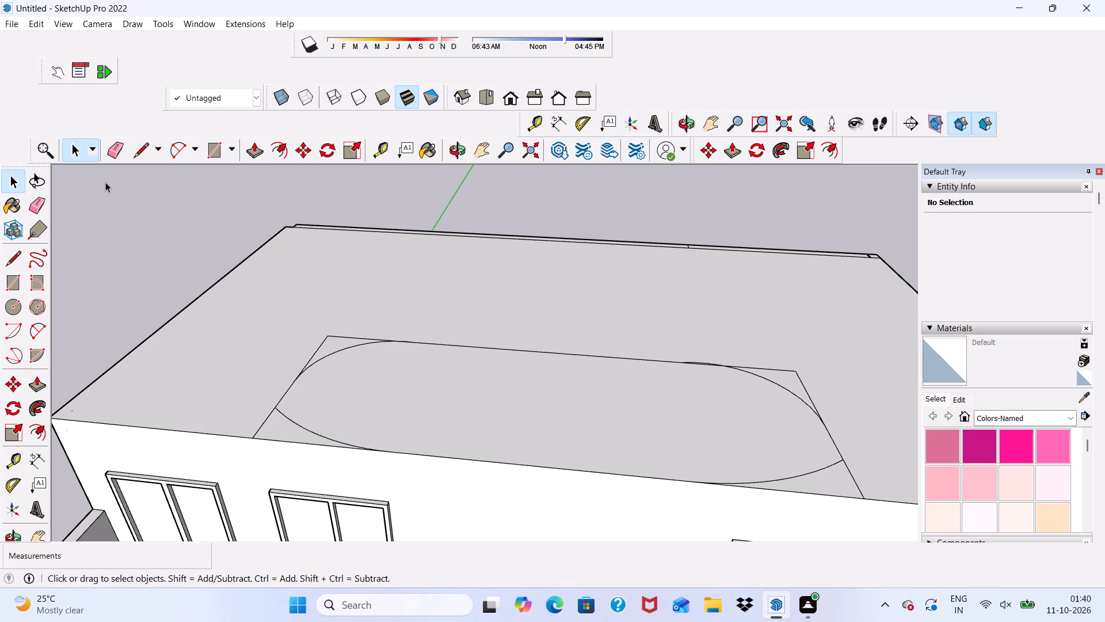
Erase the leftover rectangle edge outside the arc at the railing-side front corner.
click(105, 144)
drag(266, 420, 264, 411)
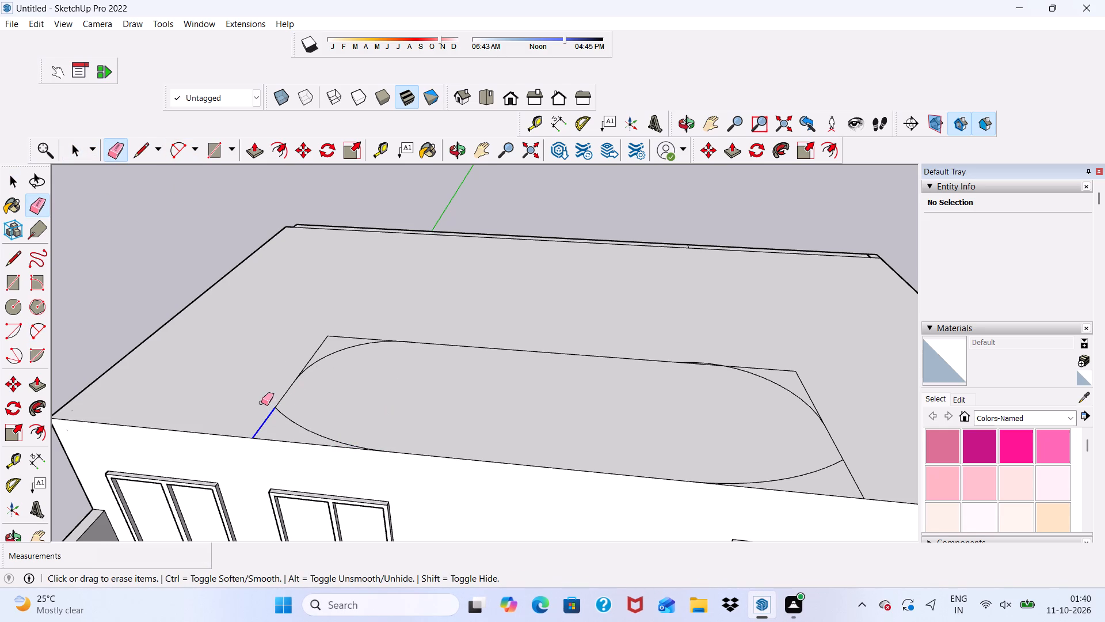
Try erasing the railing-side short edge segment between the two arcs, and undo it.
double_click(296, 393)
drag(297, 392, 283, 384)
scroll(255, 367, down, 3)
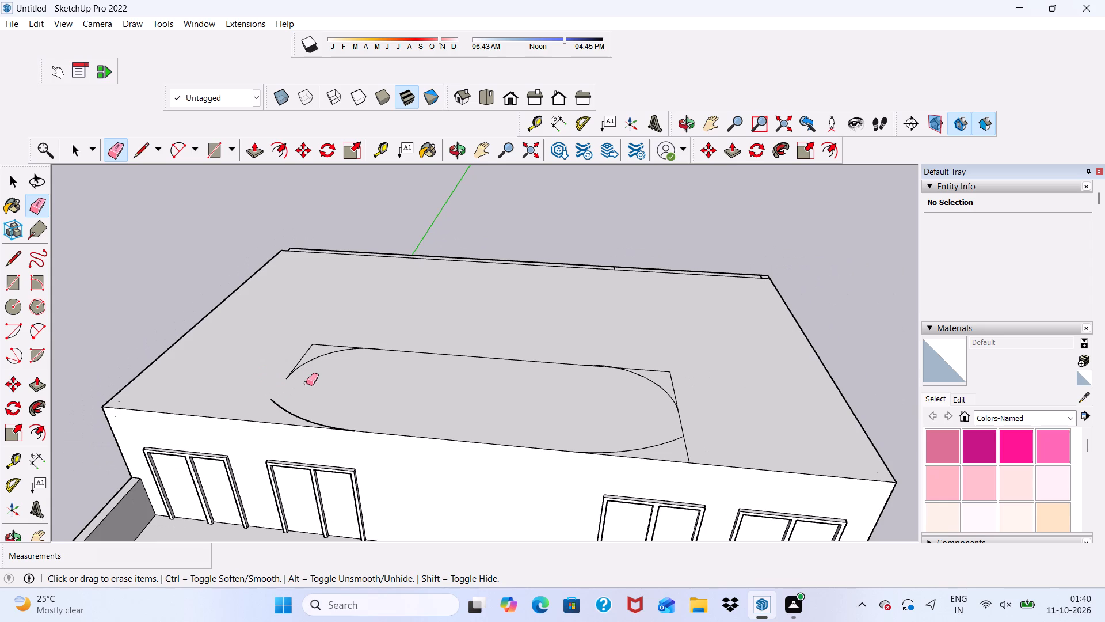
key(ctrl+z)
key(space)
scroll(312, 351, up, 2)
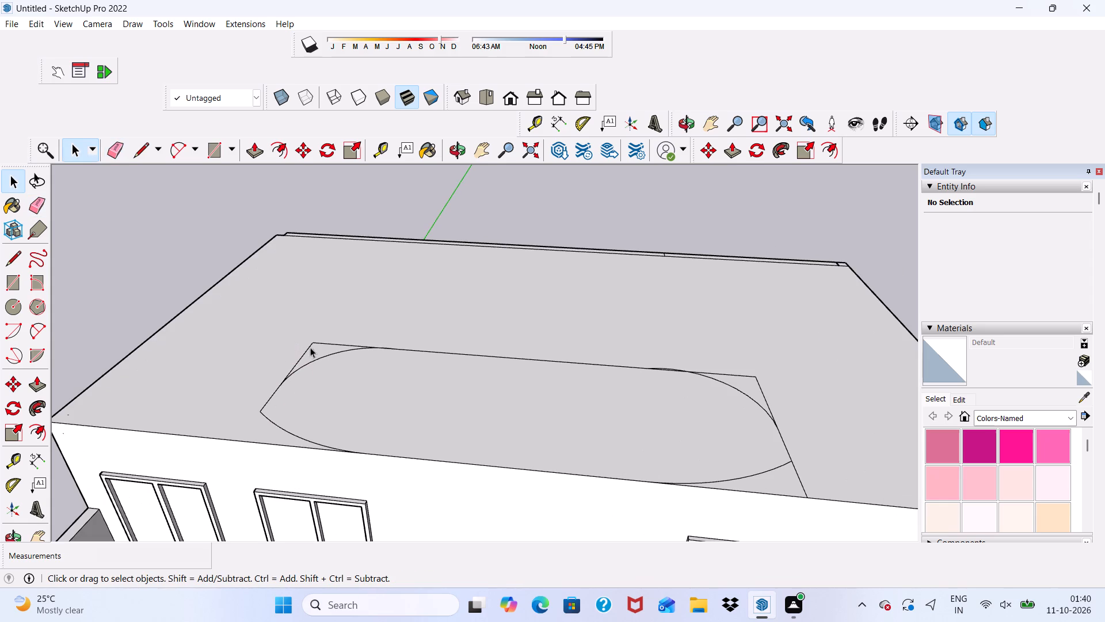
Erase the leftover rectangle lines outside the arcs at both rear corners and the remaining front corner.
click(116, 151)
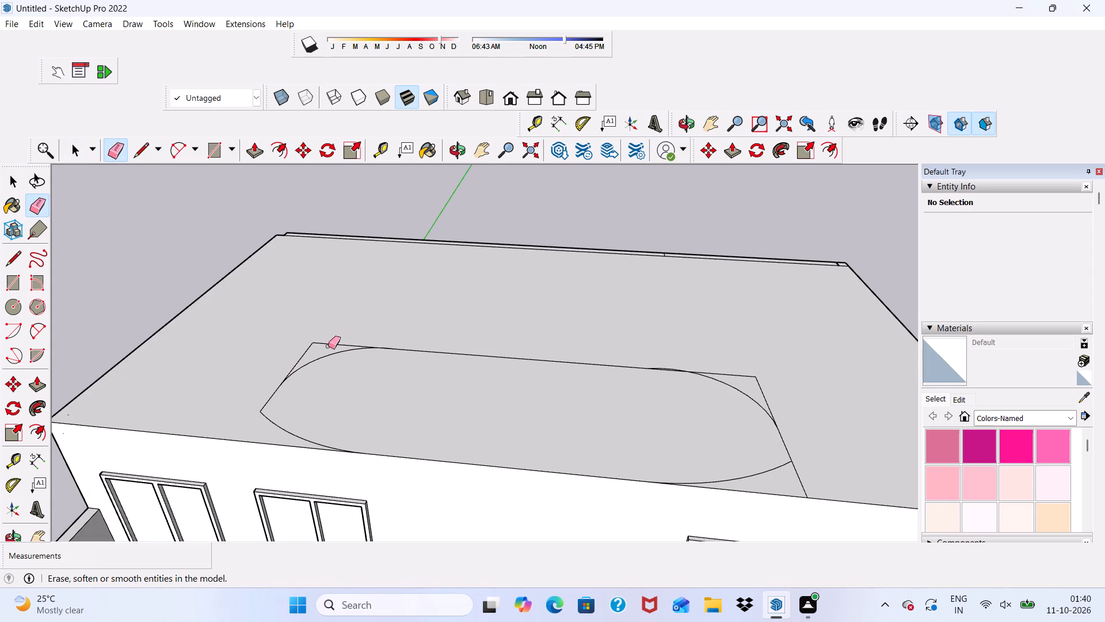
drag(328, 346, 324, 341)
click(324, 340)
drag(305, 351, 298, 356)
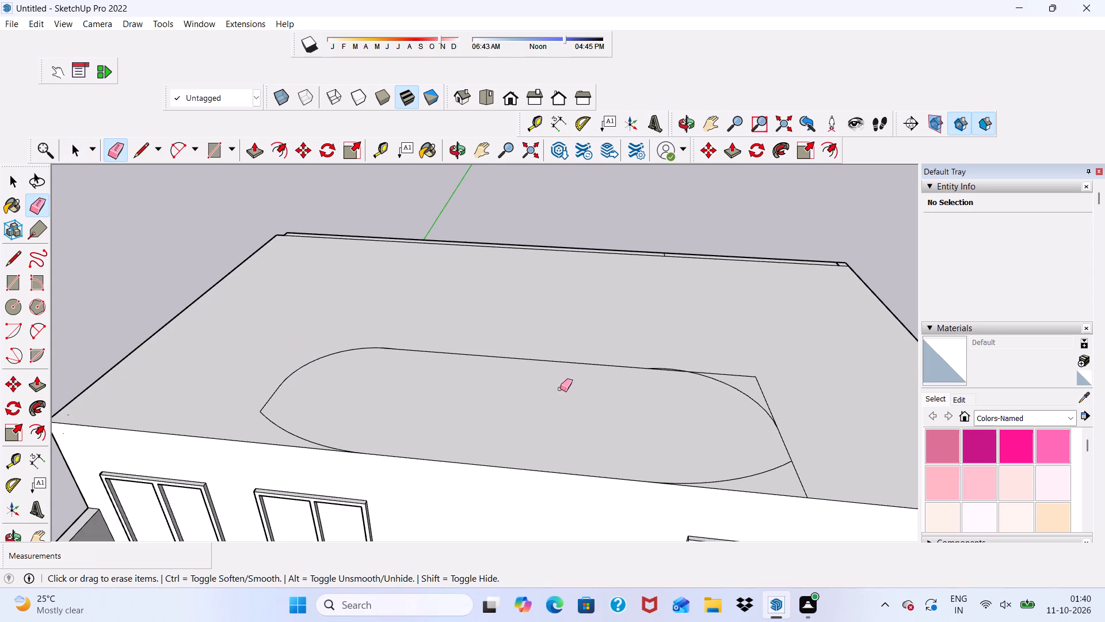
scroll(729, 375, up, 1)
drag(729, 374, 742, 384)
drag(756, 388, 762, 395)
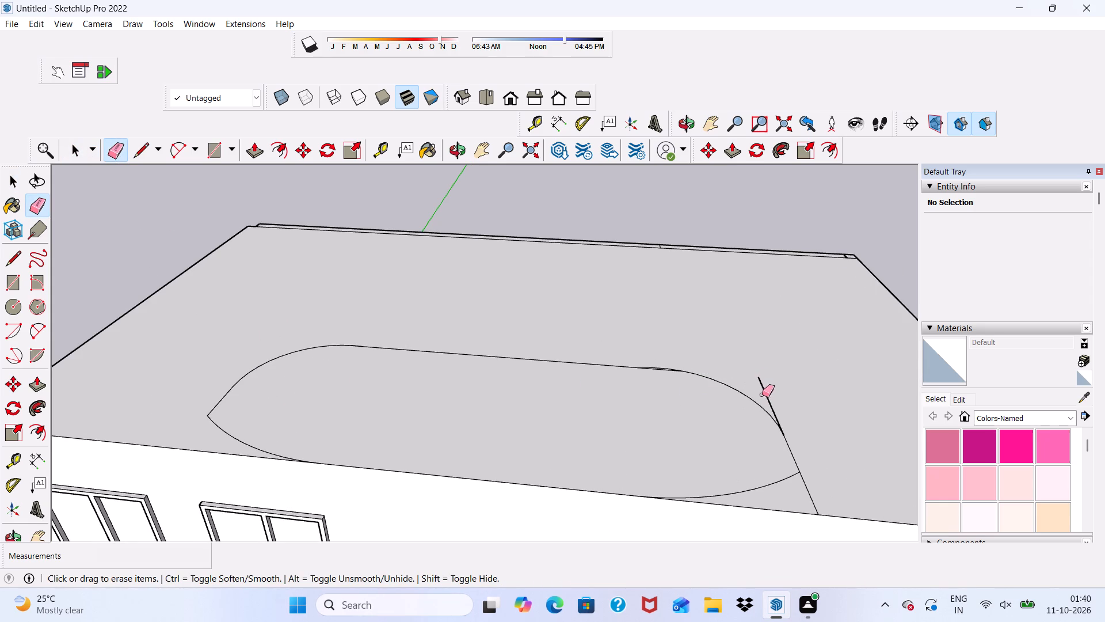
drag(762, 395, 765, 397)
drag(799, 490, 810, 485)
click(810, 485)
key(space)
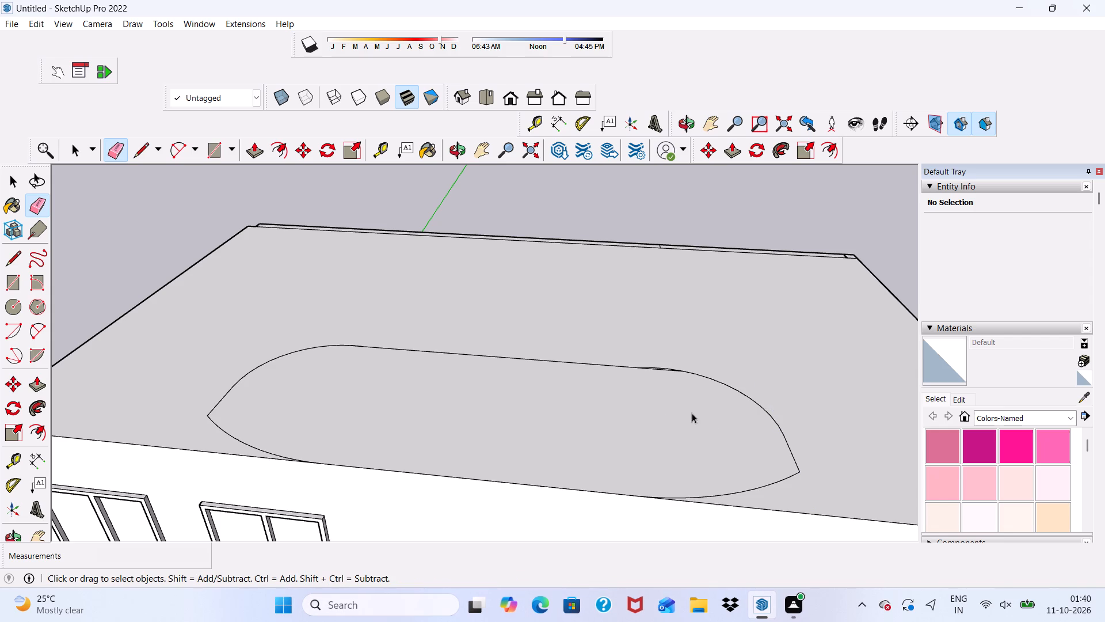
Push/Pull the rounded roof face upward 5", and then raise it a further 11' 4 1/2".
click(488, 415)
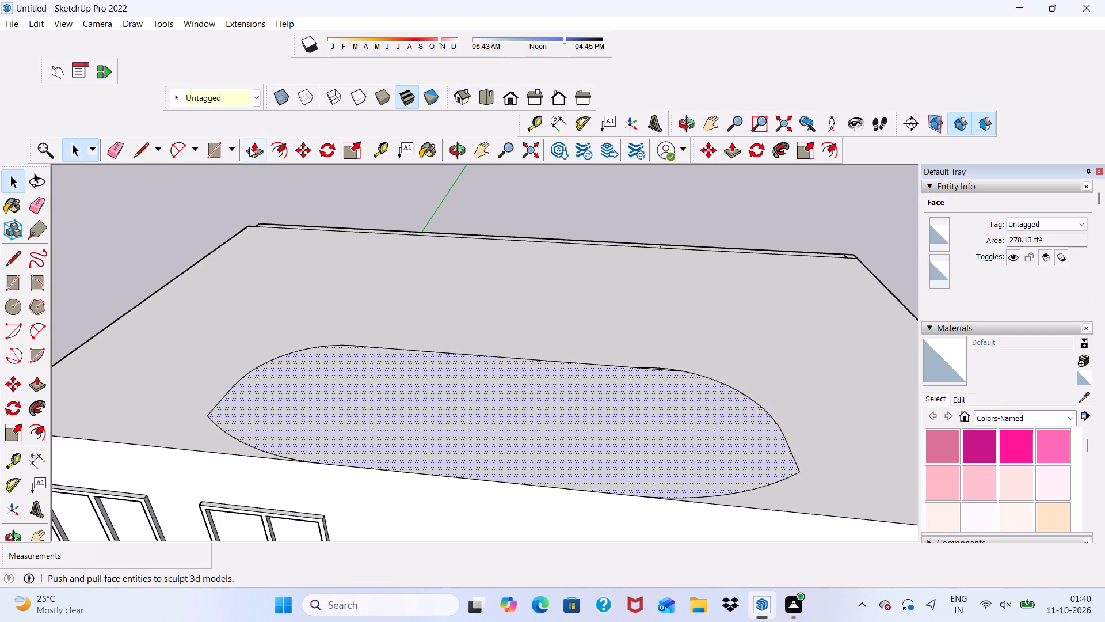
click(249, 147)
drag(339, 419, 340, 412)
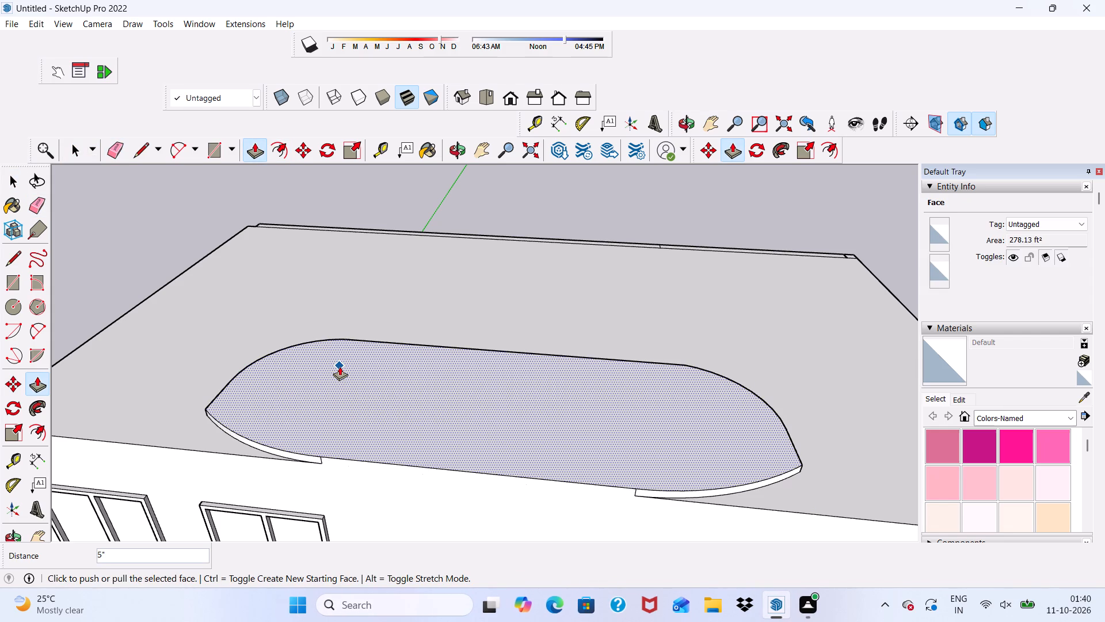
drag(348, 412, 336, 306)
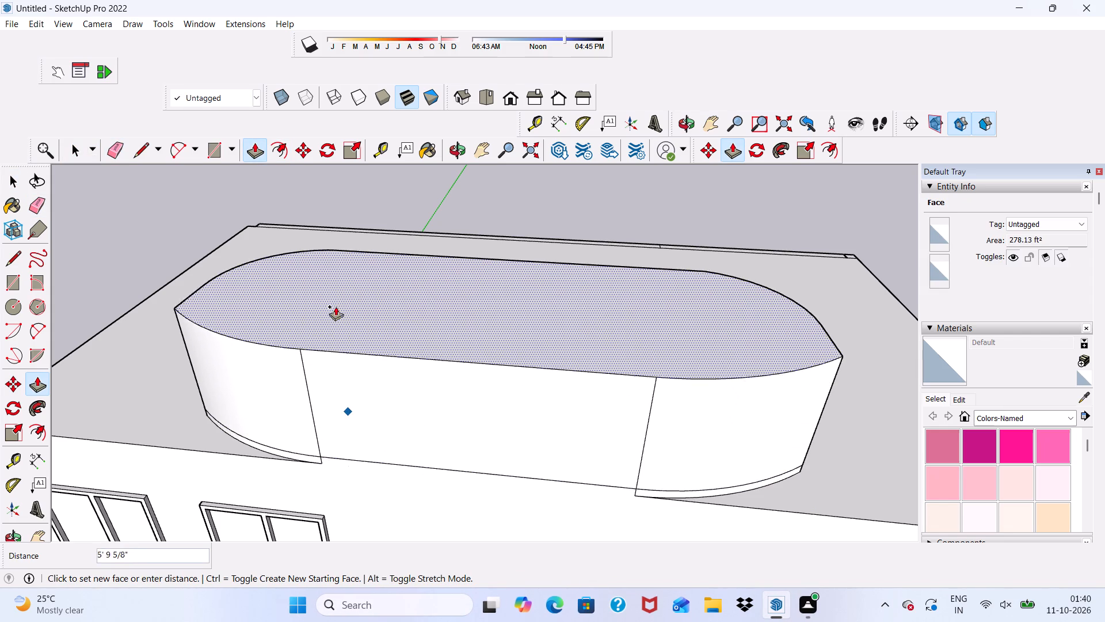
drag(336, 306, 317, 189)
Examine the raised rooftop volume from the front, the corners and above against the building.
scroll(313, 234, down, 5)
middle_drag(350, 337, 363, 233)
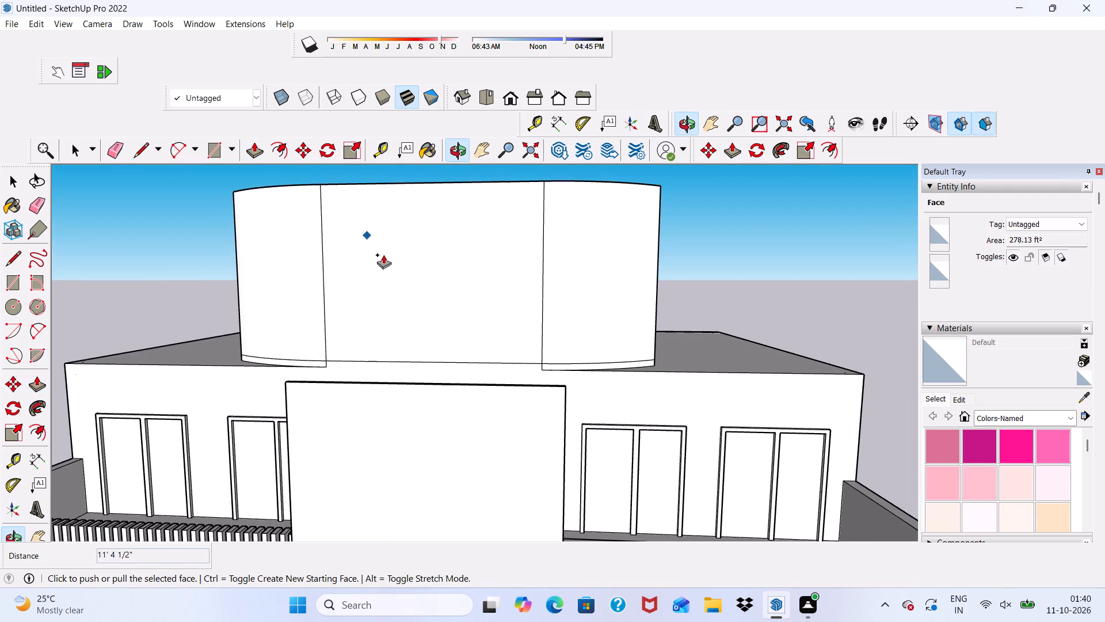
scroll(393, 268, down, 4)
middle_drag(378, 288, 230, 389)
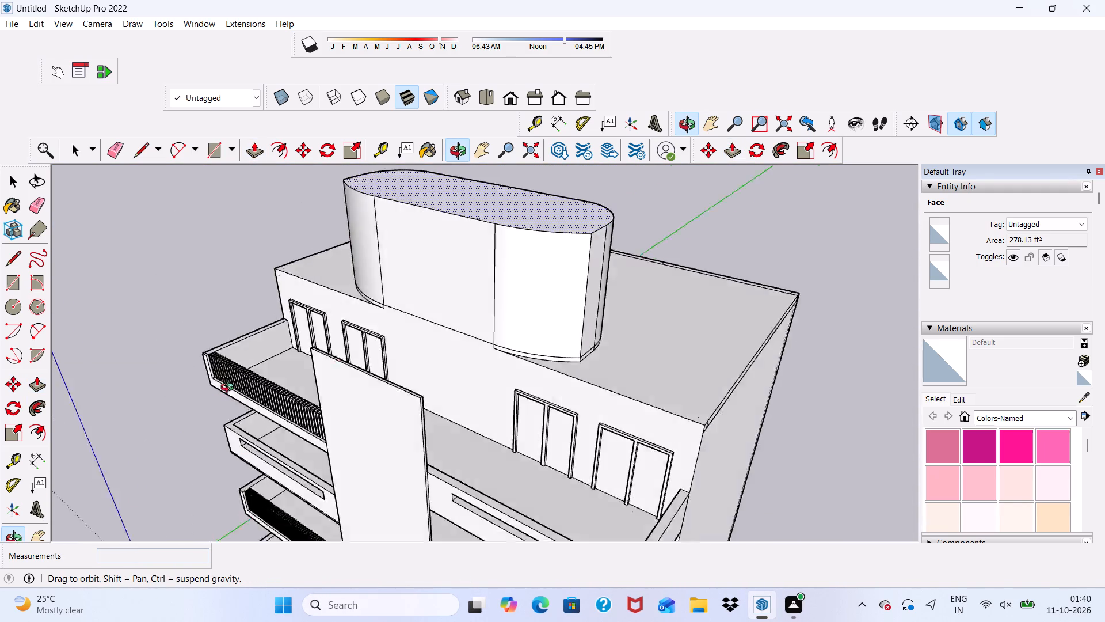
middle_drag(230, 389, 154, 389)
scroll(455, 212, up, 3)
middle_drag(455, 212, 451, 185)
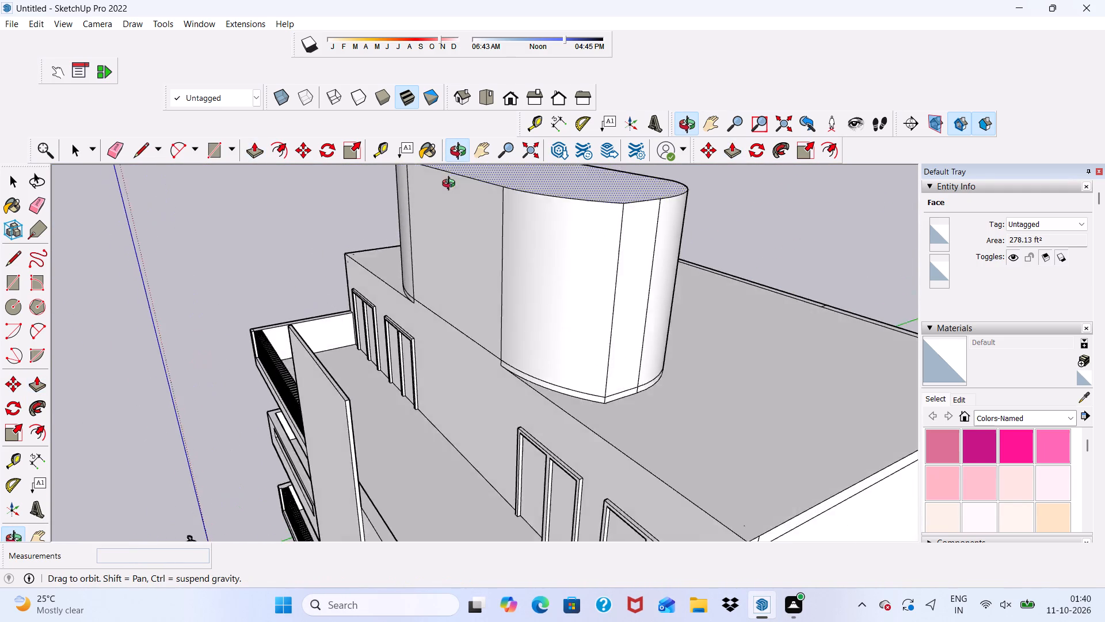
middle_drag(451, 185, 372, 339)
scroll(376, 327, down, 4)
middle_drag(379, 332, 629, 212)
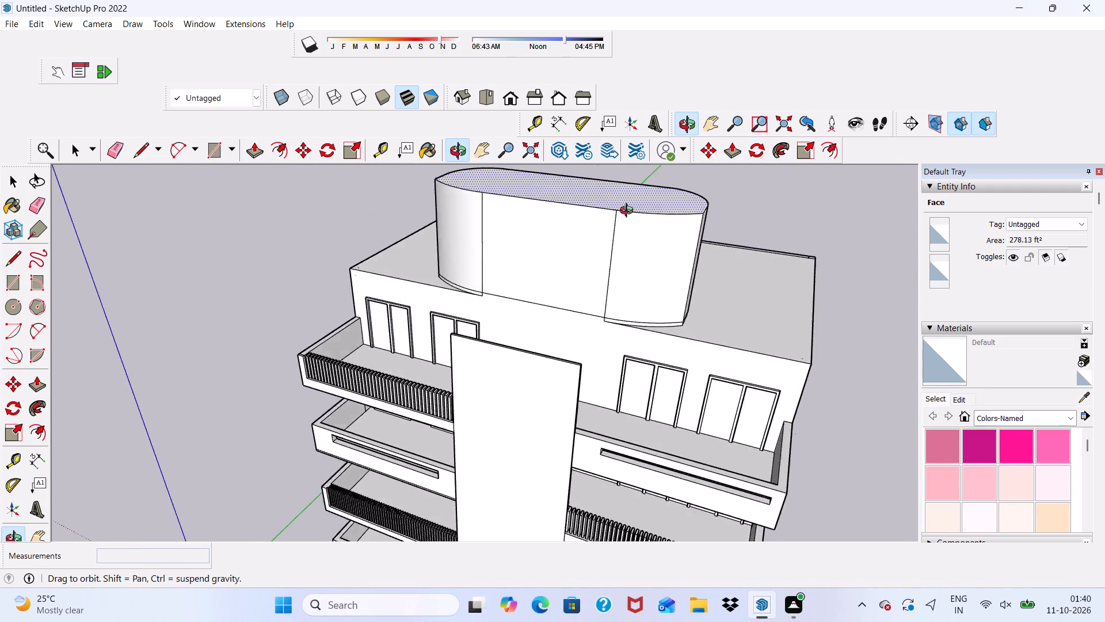
middle_drag(629, 212, 676, 218)
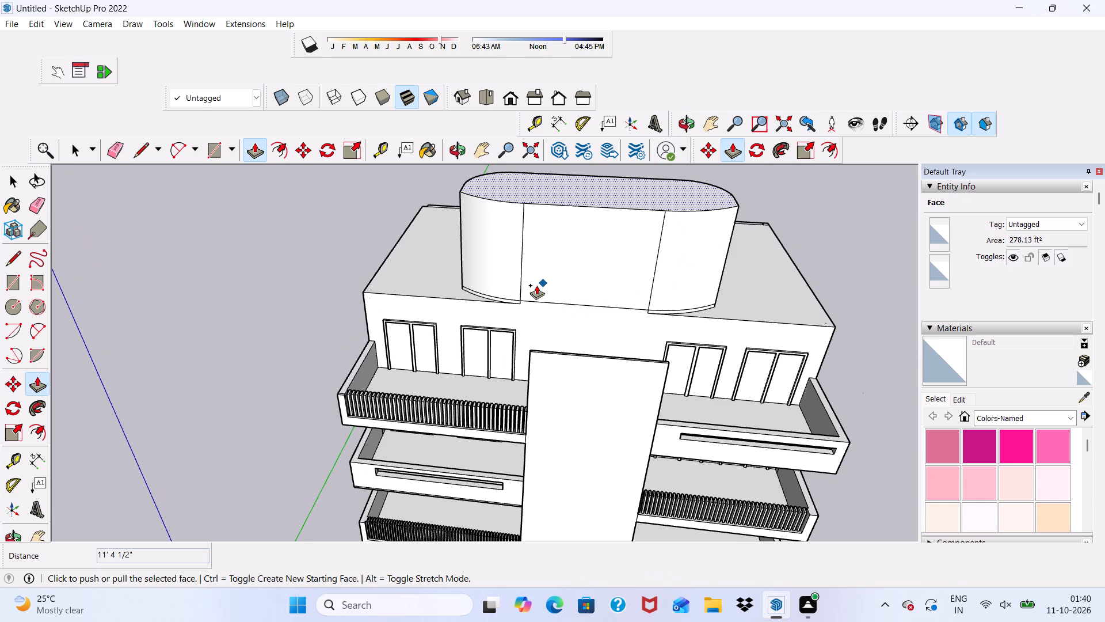
scroll(549, 266, down, 2)
middle_drag(571, 333, 566, 213)
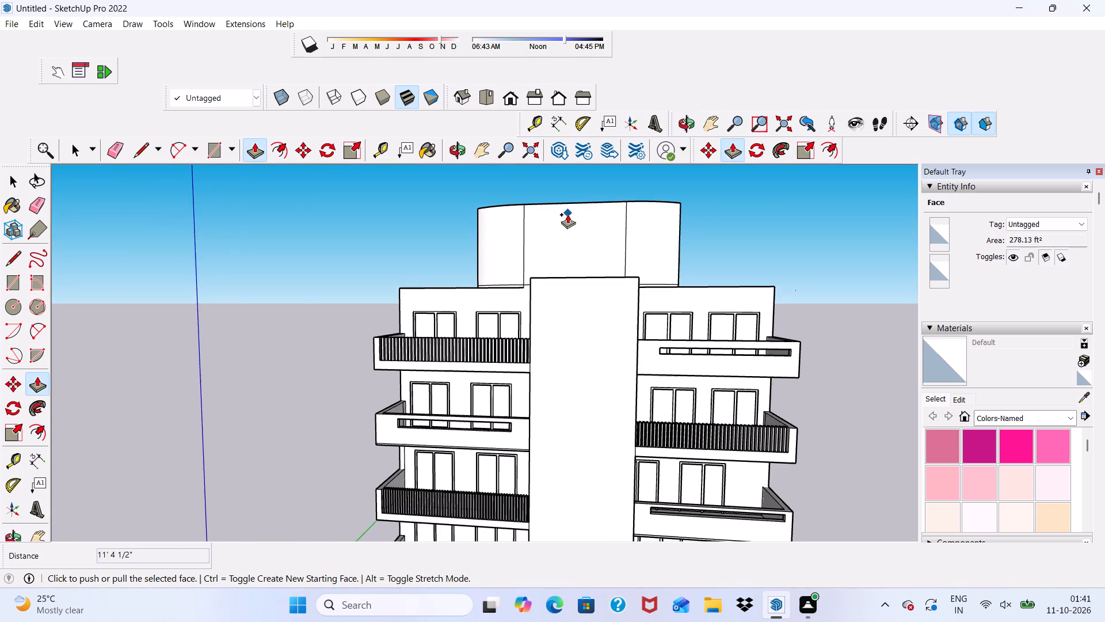
scroll(568, 226, down, 4)
middle_drag(570, 259, 632, 310)
key(space)
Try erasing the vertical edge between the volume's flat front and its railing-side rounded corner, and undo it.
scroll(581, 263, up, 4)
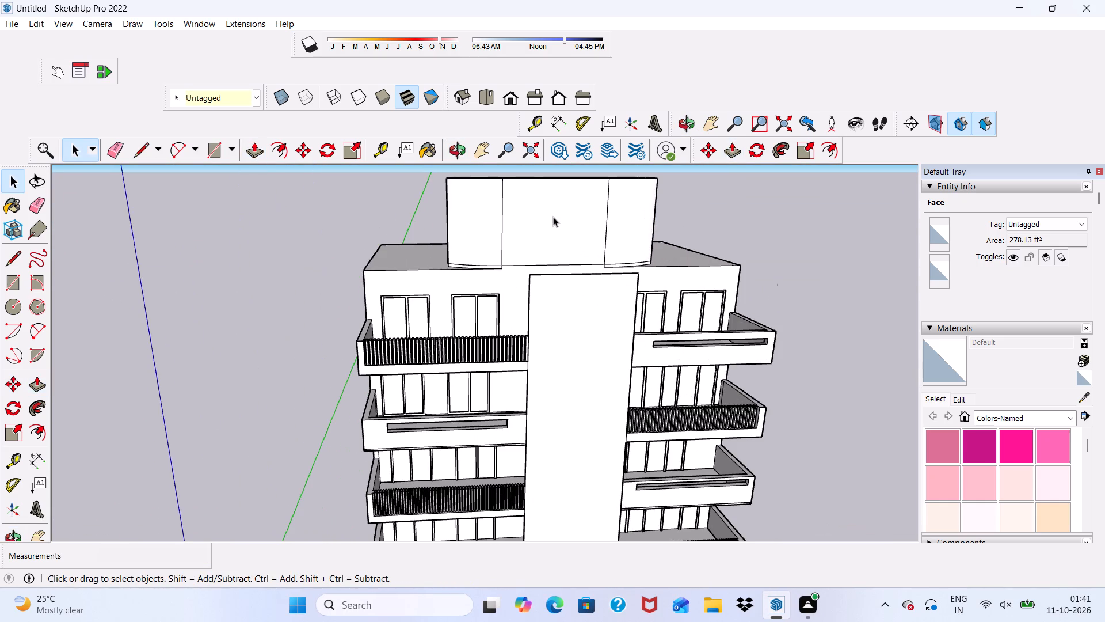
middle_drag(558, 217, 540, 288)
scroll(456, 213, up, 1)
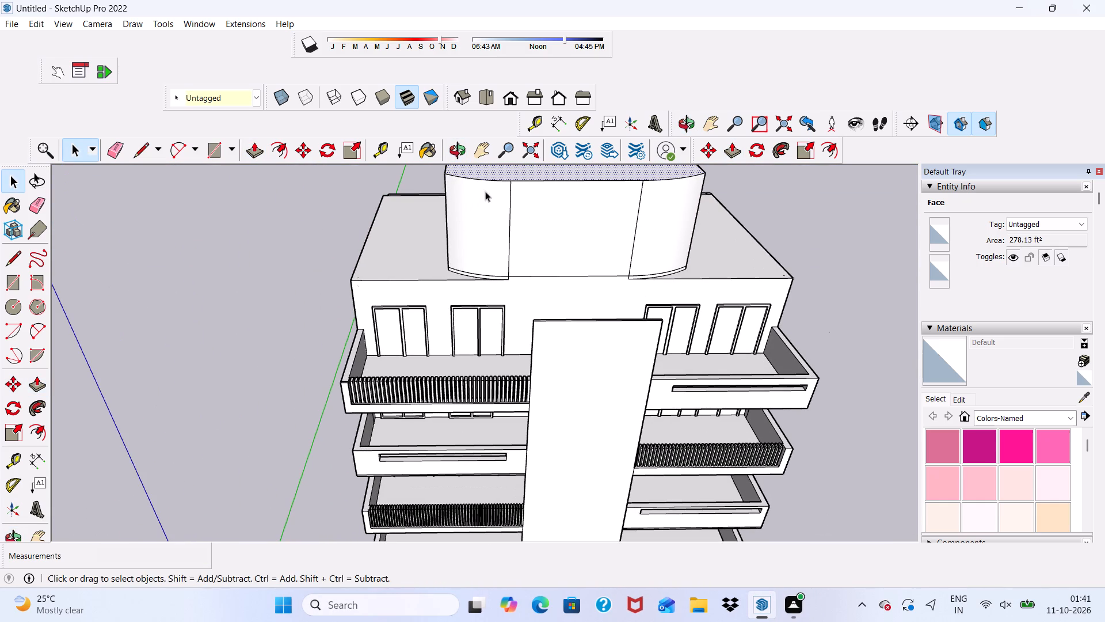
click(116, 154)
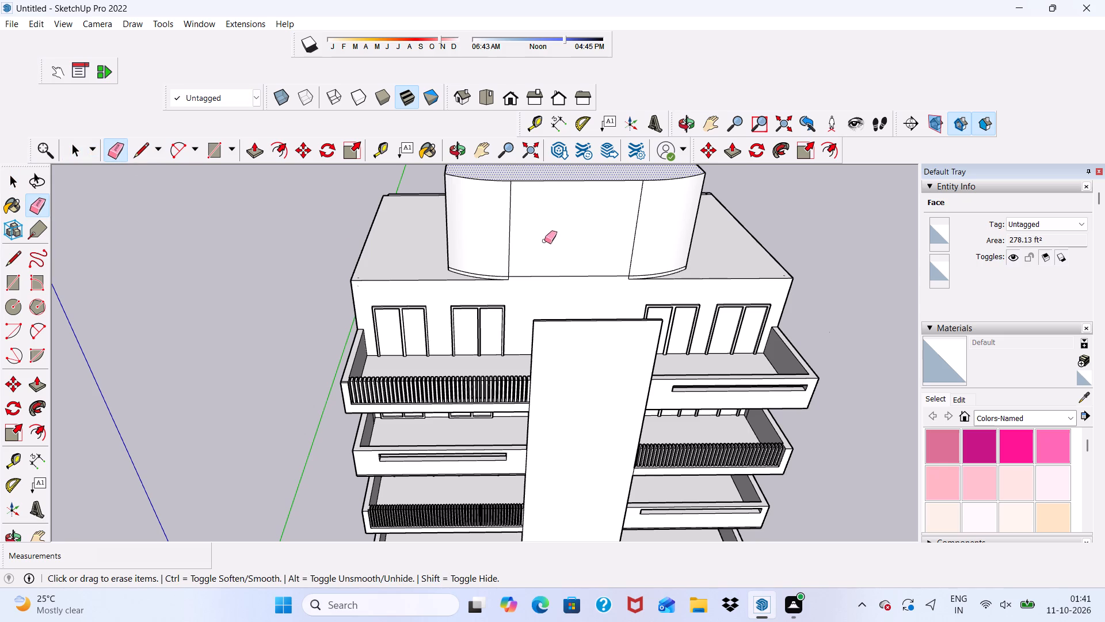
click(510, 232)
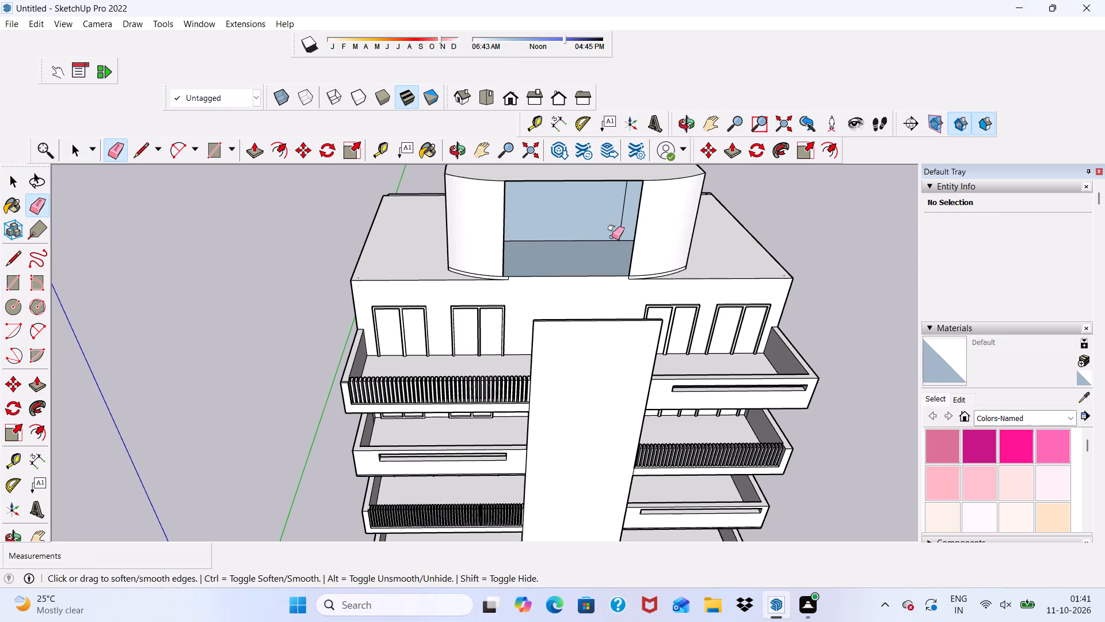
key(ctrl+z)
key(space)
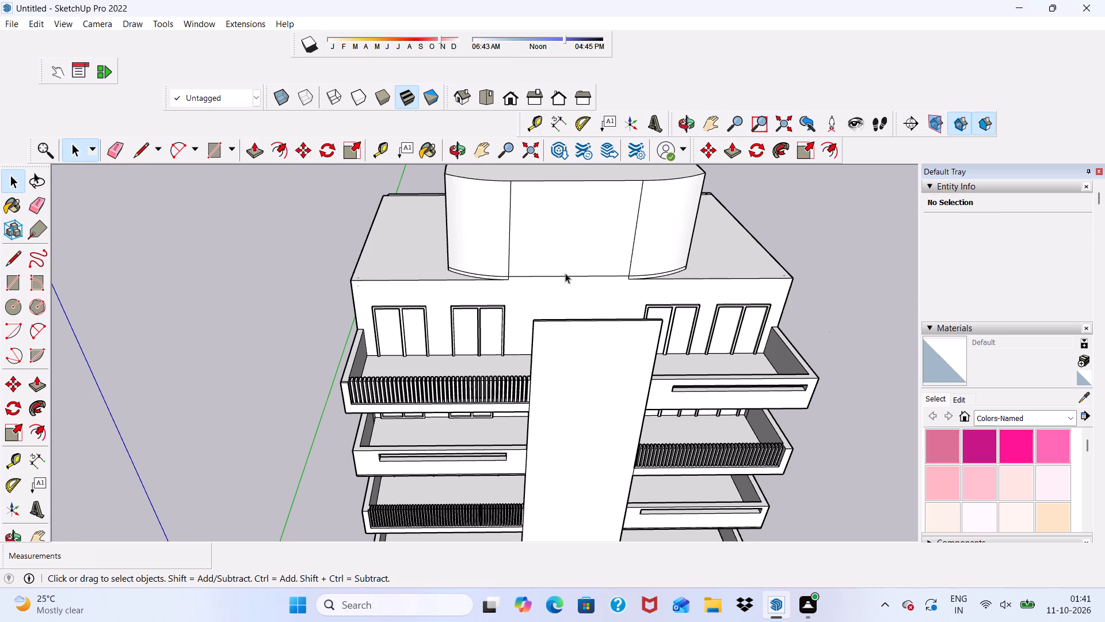
Erase the curved seam lines near the base of the volume's two rounded front corners.
click(568, 244)
drag(340, 154, 296, 219)
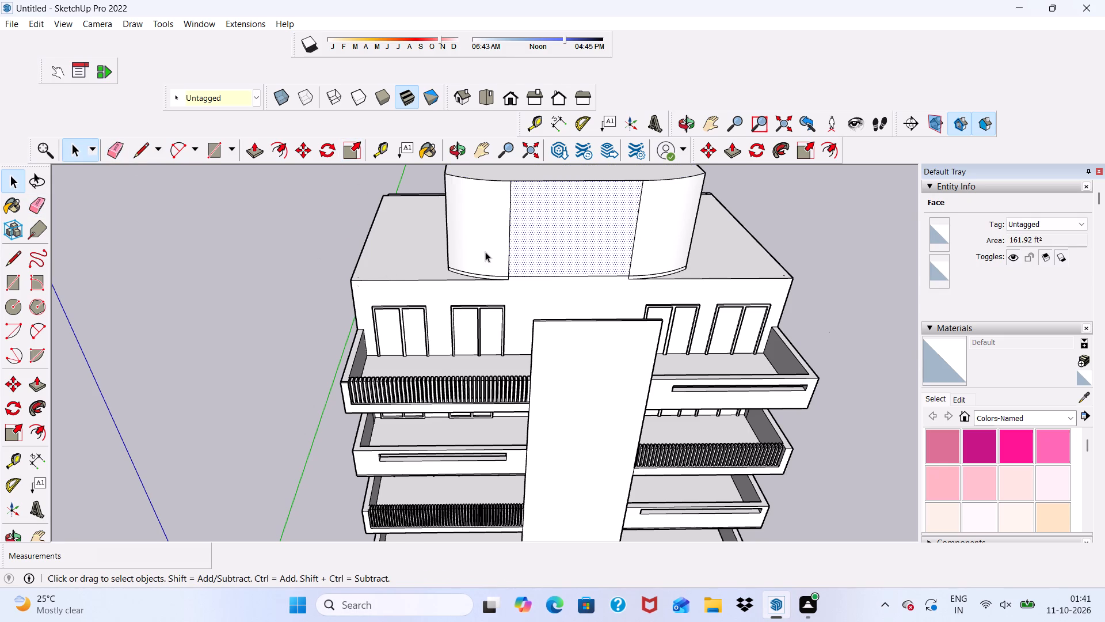
click(477, 226)
scroll(413, 284, up, 2)
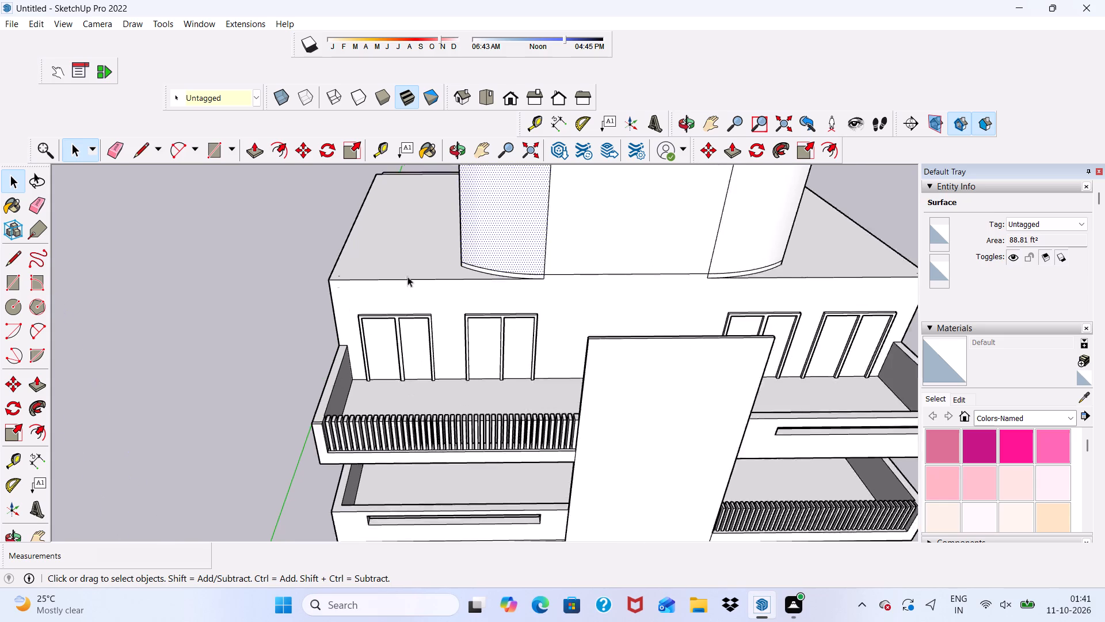
scroll(407, 276, up, 2)
click(117, 154)
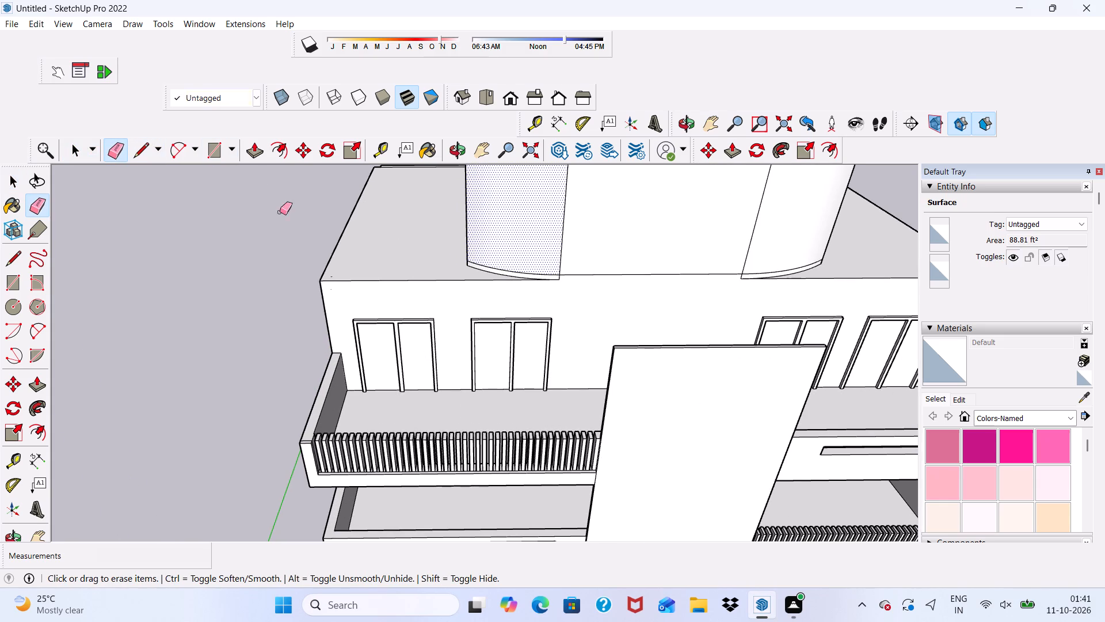
scroll(590, 270, up, 3)
click(487, 274)
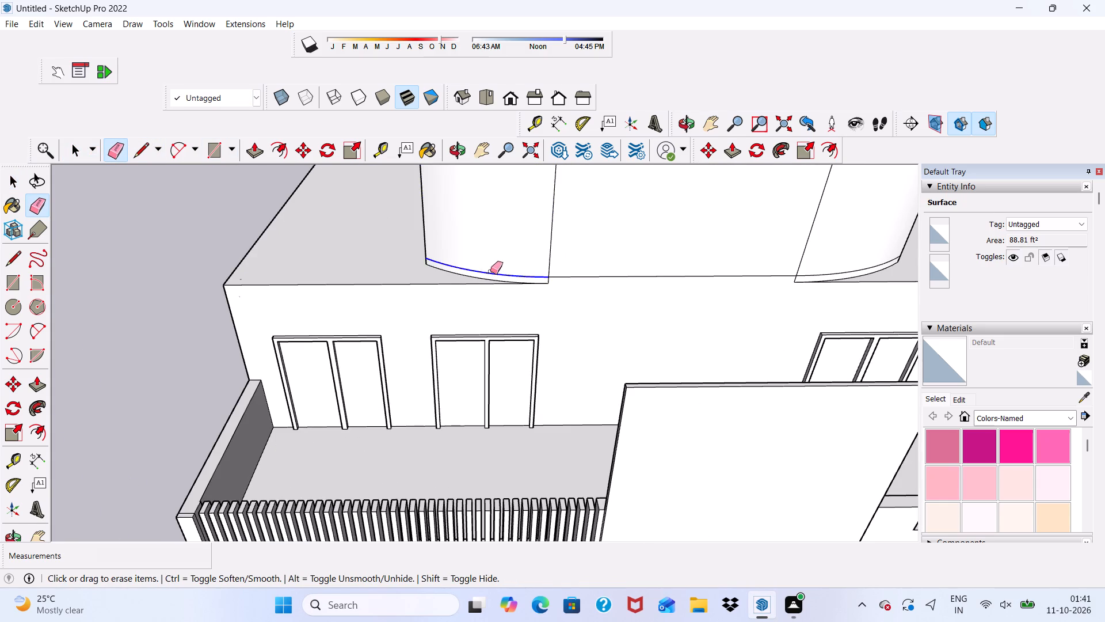
scroll(552, 271, down, 7)
scroll(725, 266, up, 13)
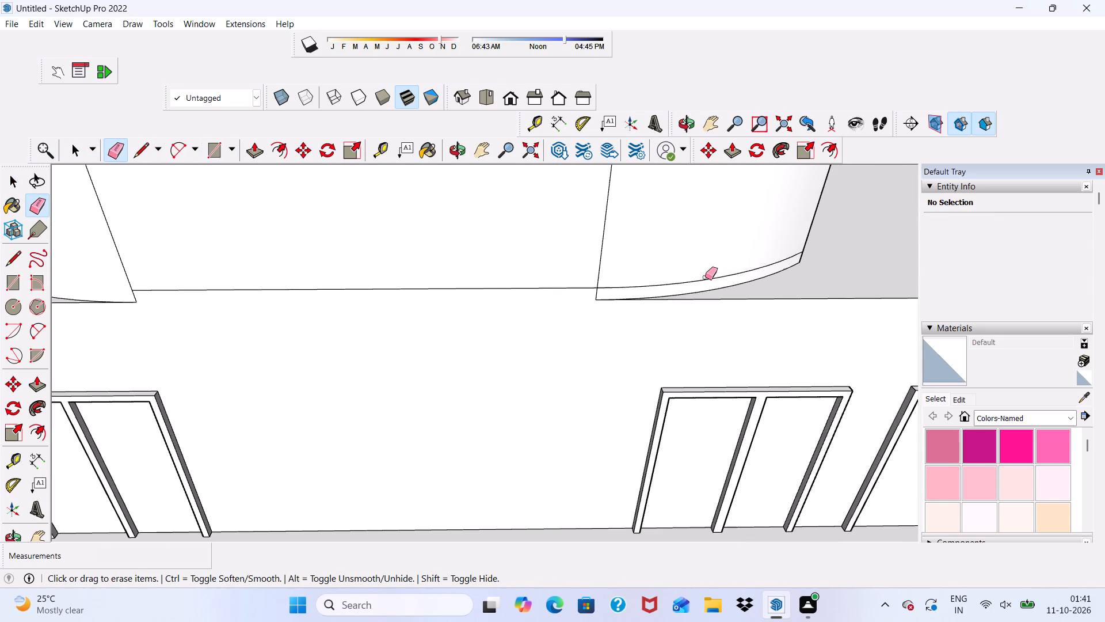
click(703, 278)
click(703, 281)
scroll(540, 306, down, 4)
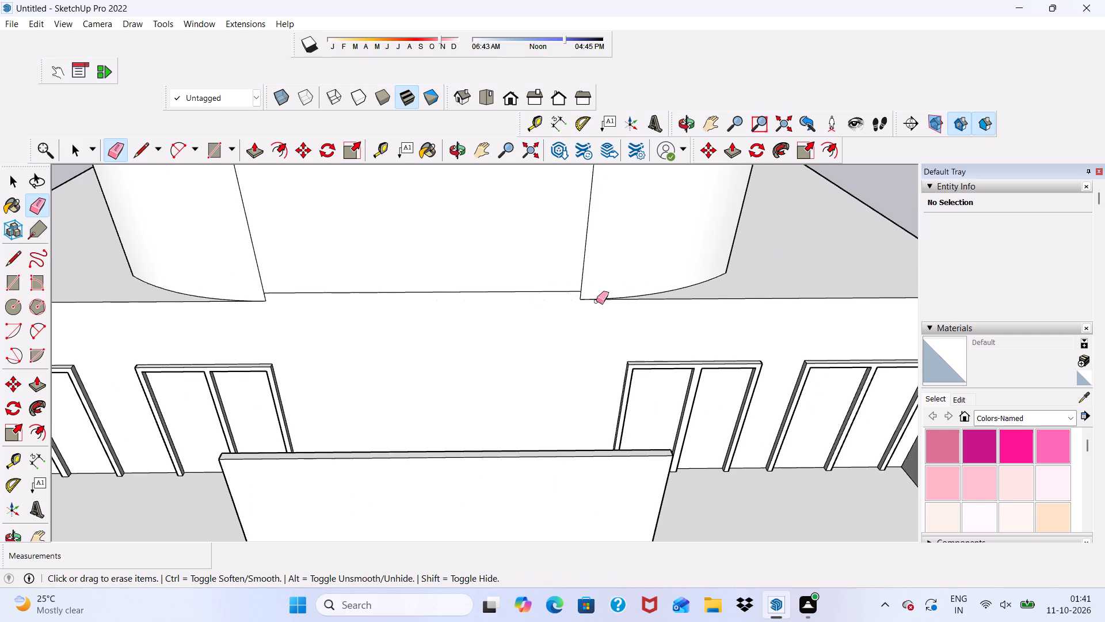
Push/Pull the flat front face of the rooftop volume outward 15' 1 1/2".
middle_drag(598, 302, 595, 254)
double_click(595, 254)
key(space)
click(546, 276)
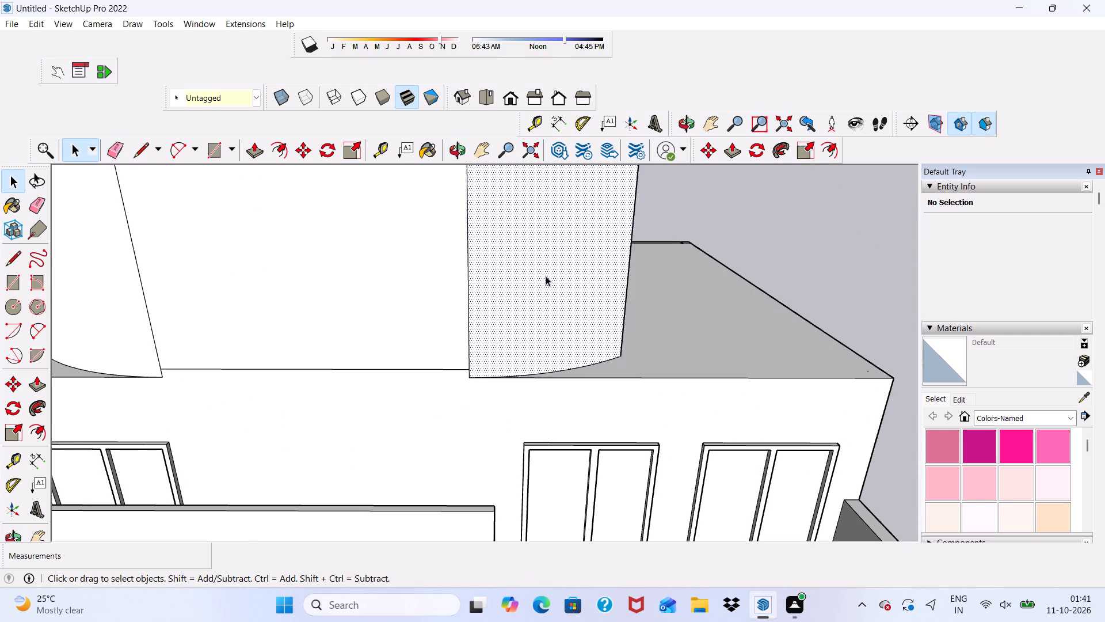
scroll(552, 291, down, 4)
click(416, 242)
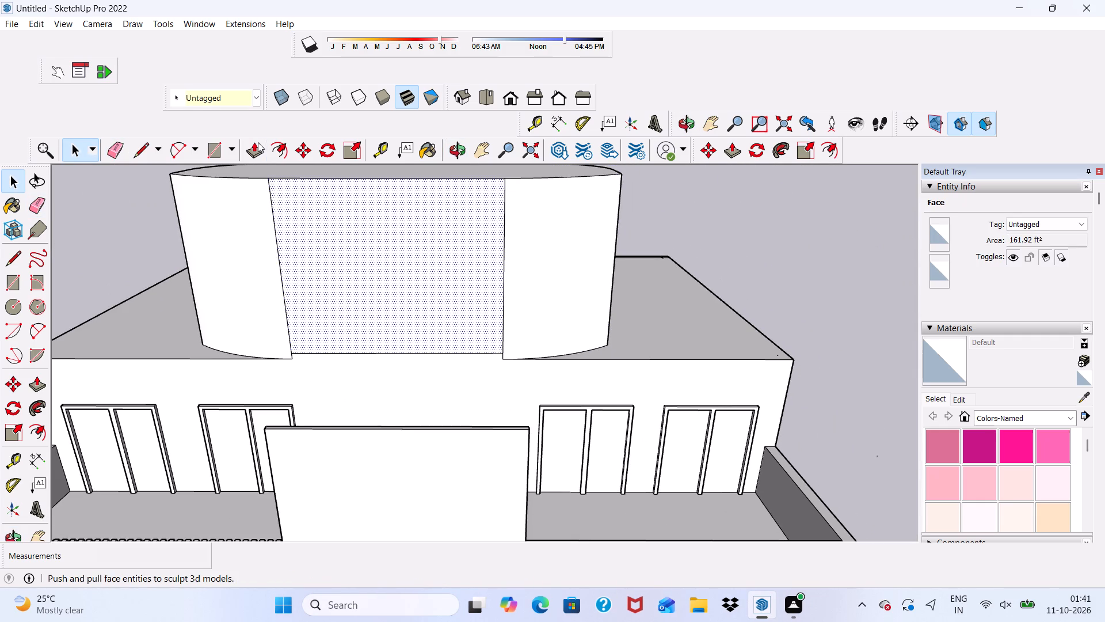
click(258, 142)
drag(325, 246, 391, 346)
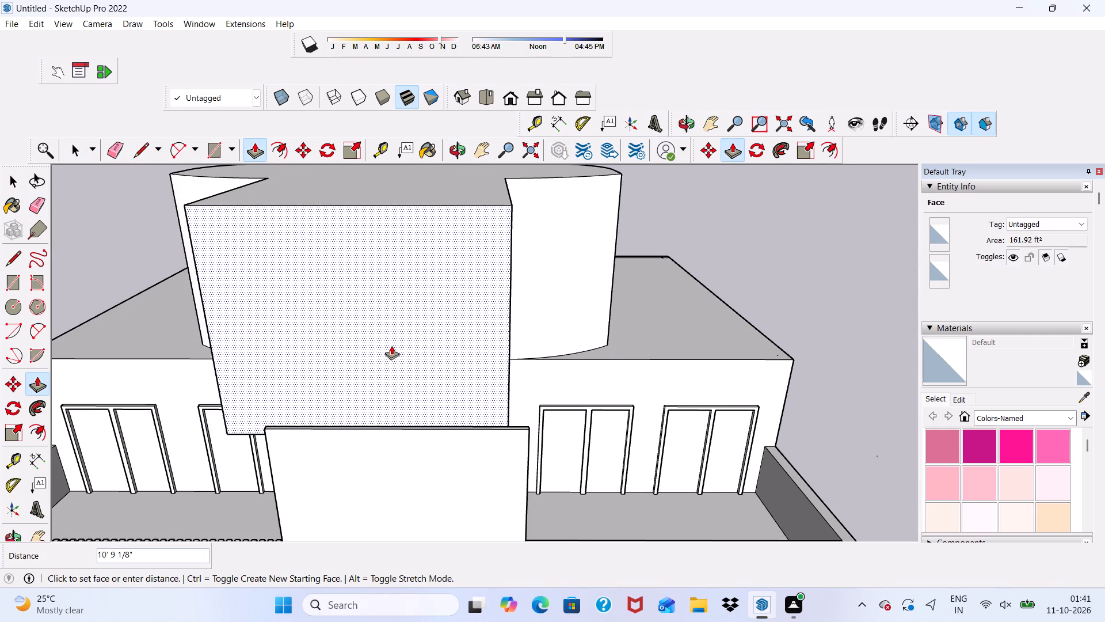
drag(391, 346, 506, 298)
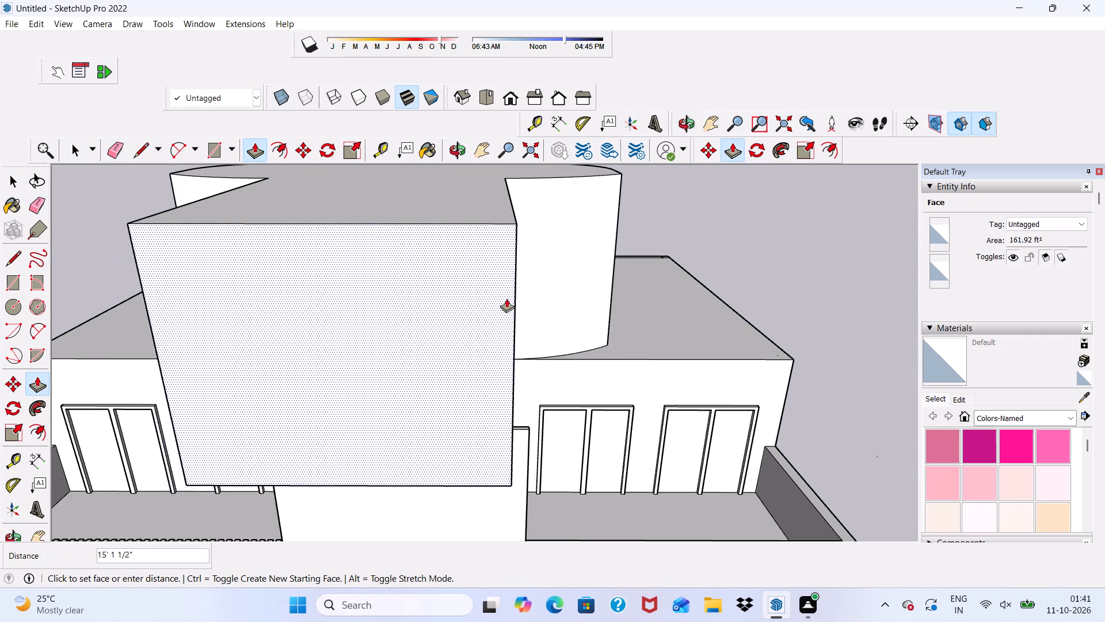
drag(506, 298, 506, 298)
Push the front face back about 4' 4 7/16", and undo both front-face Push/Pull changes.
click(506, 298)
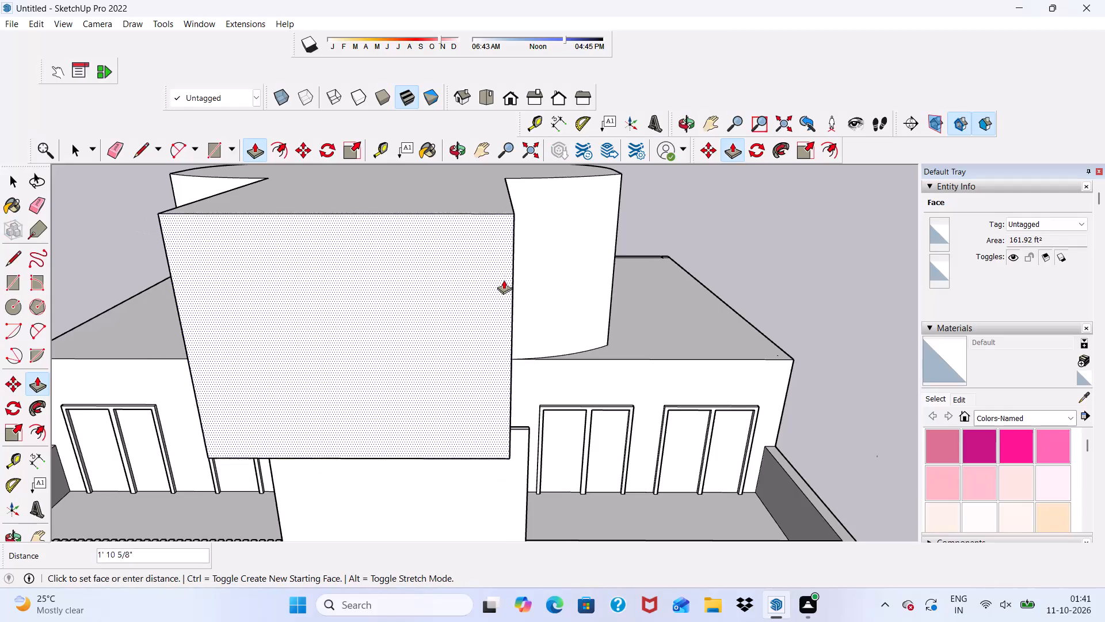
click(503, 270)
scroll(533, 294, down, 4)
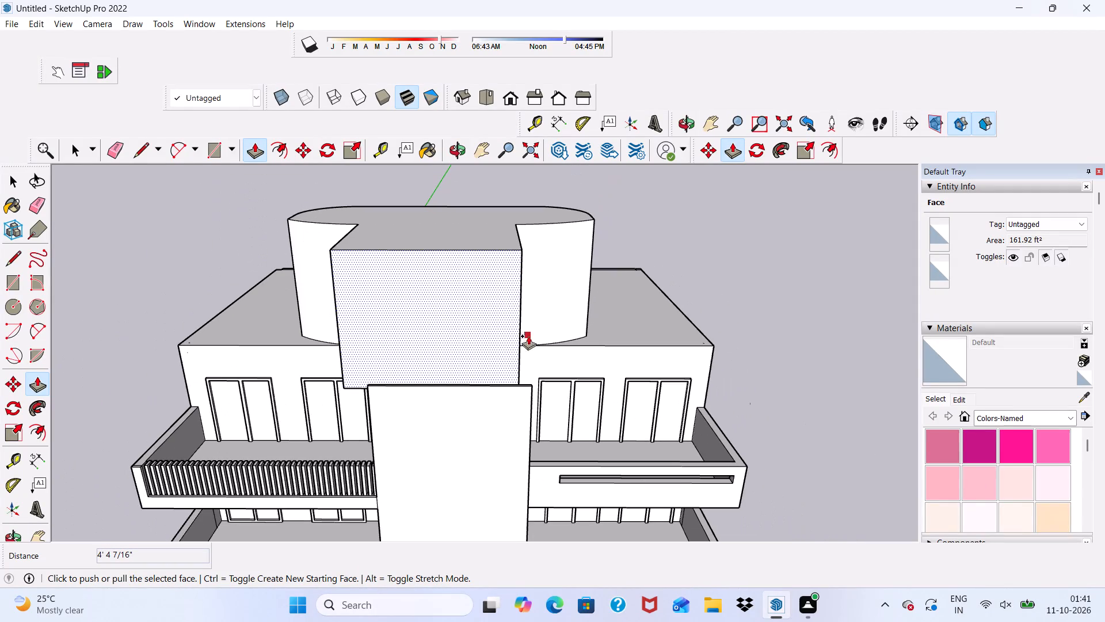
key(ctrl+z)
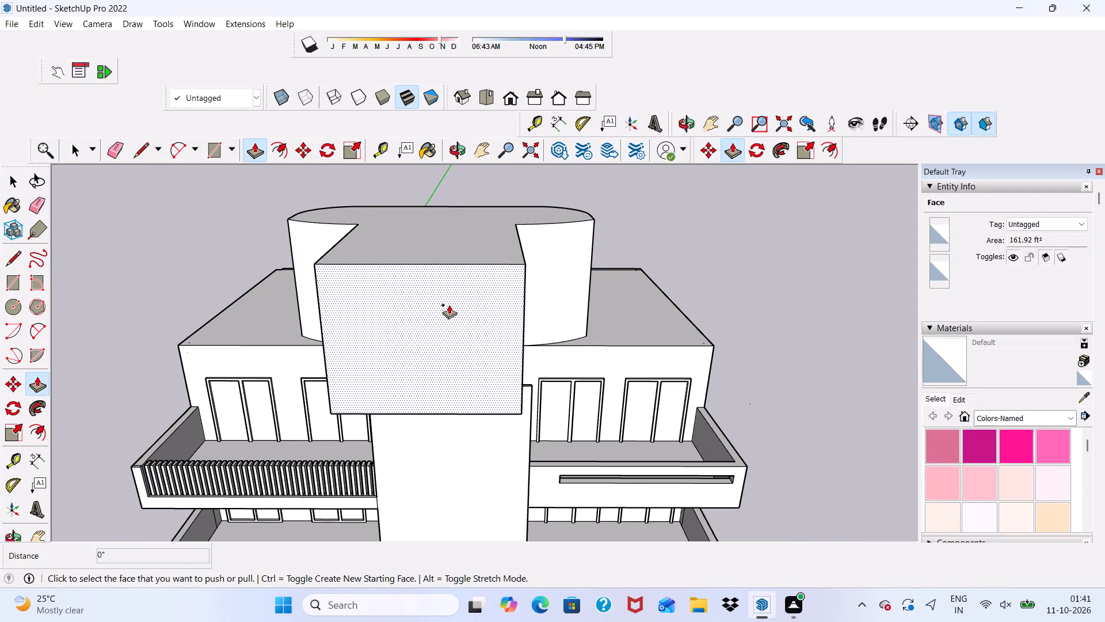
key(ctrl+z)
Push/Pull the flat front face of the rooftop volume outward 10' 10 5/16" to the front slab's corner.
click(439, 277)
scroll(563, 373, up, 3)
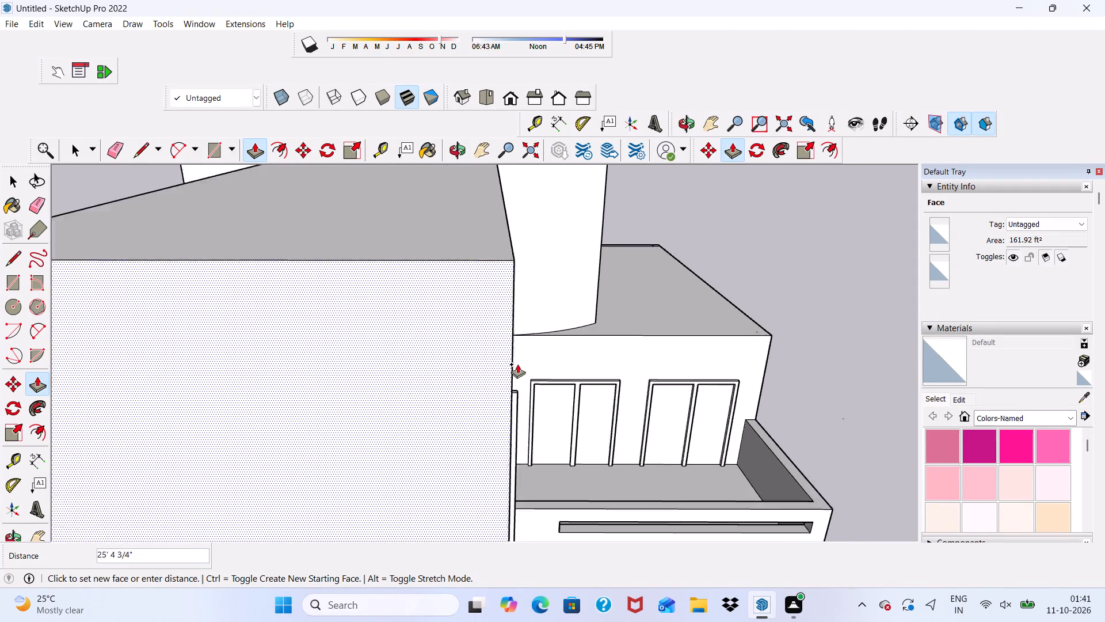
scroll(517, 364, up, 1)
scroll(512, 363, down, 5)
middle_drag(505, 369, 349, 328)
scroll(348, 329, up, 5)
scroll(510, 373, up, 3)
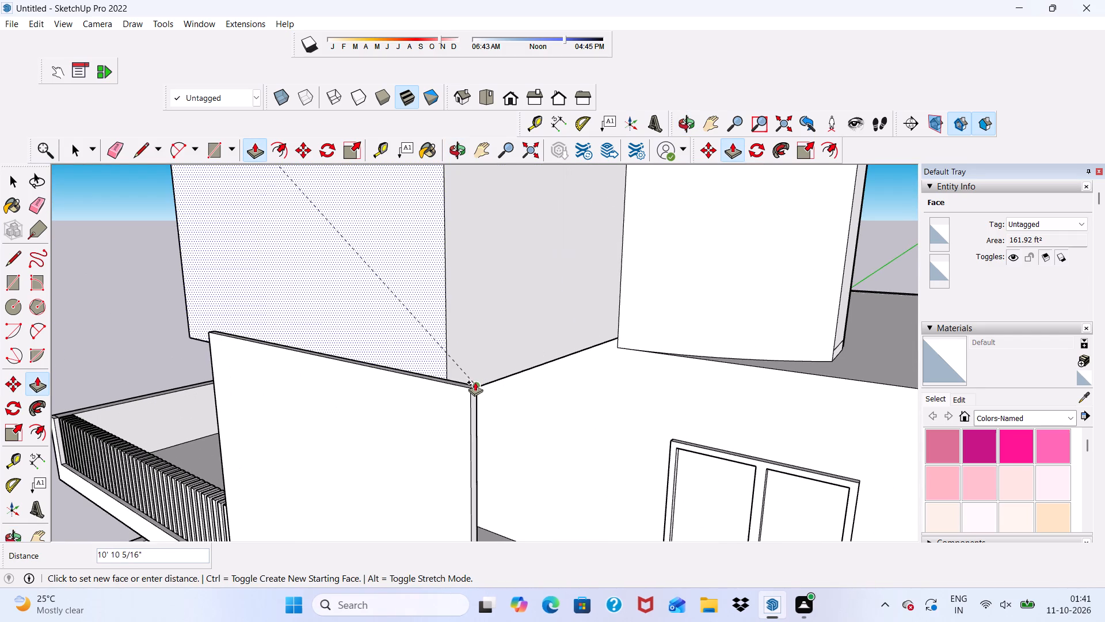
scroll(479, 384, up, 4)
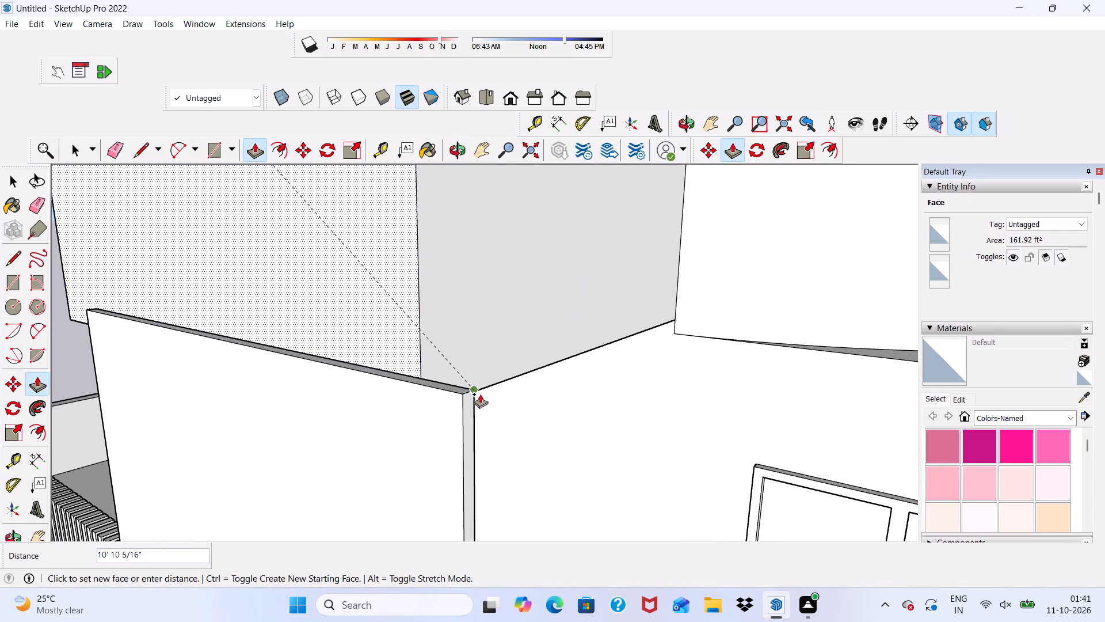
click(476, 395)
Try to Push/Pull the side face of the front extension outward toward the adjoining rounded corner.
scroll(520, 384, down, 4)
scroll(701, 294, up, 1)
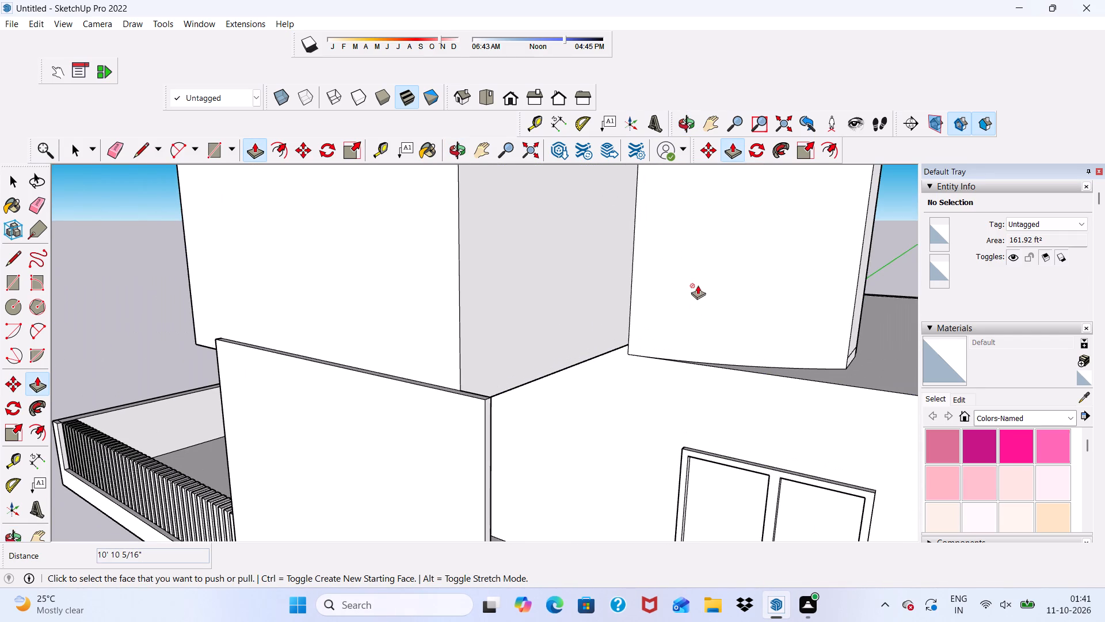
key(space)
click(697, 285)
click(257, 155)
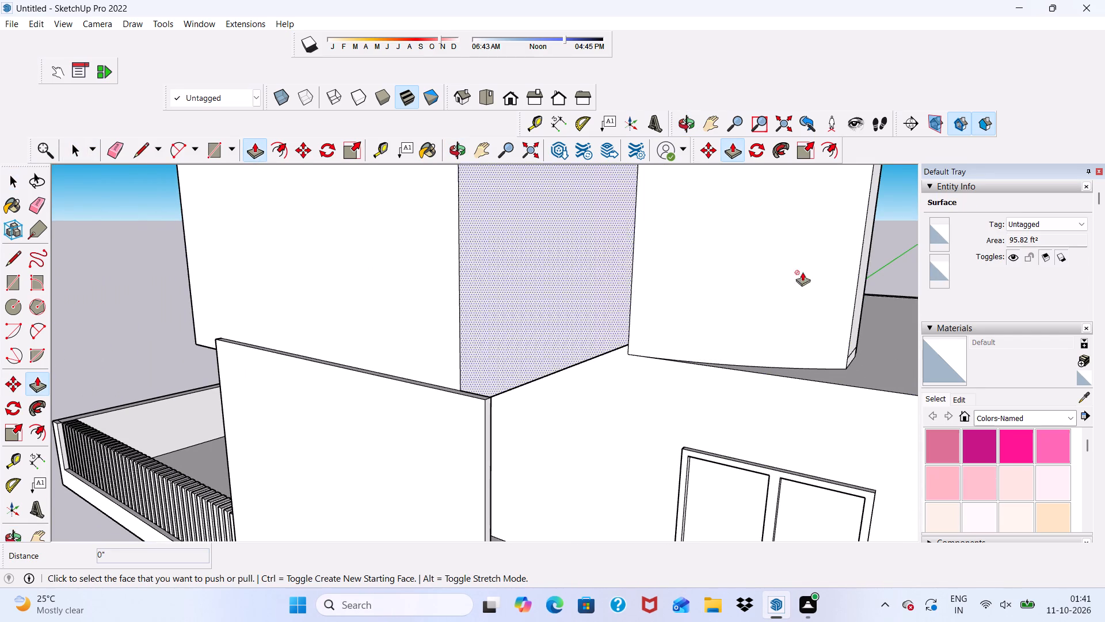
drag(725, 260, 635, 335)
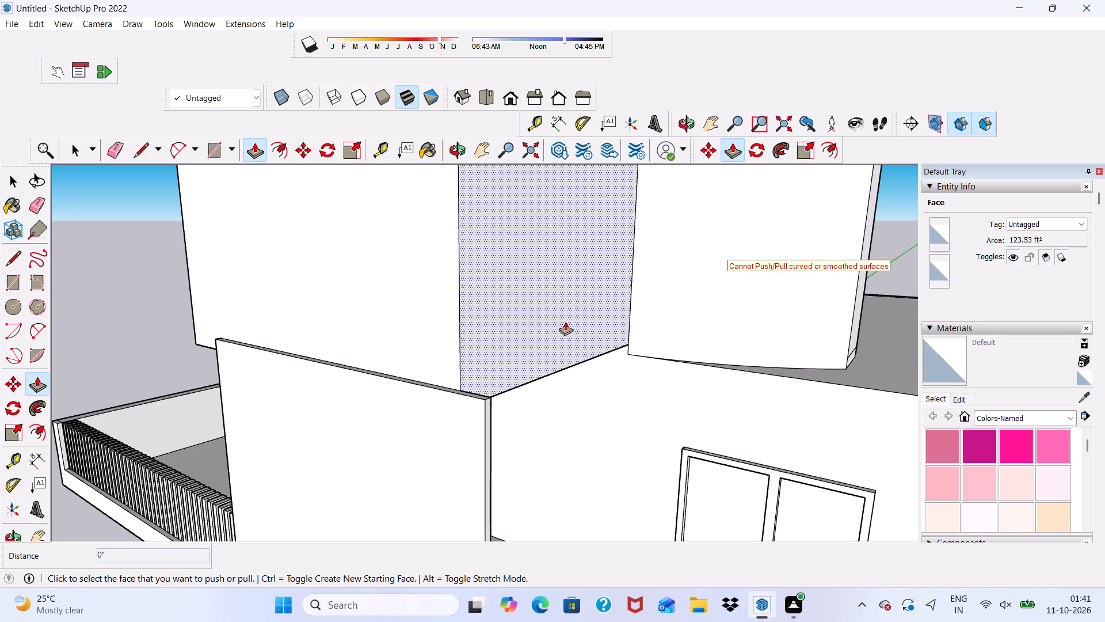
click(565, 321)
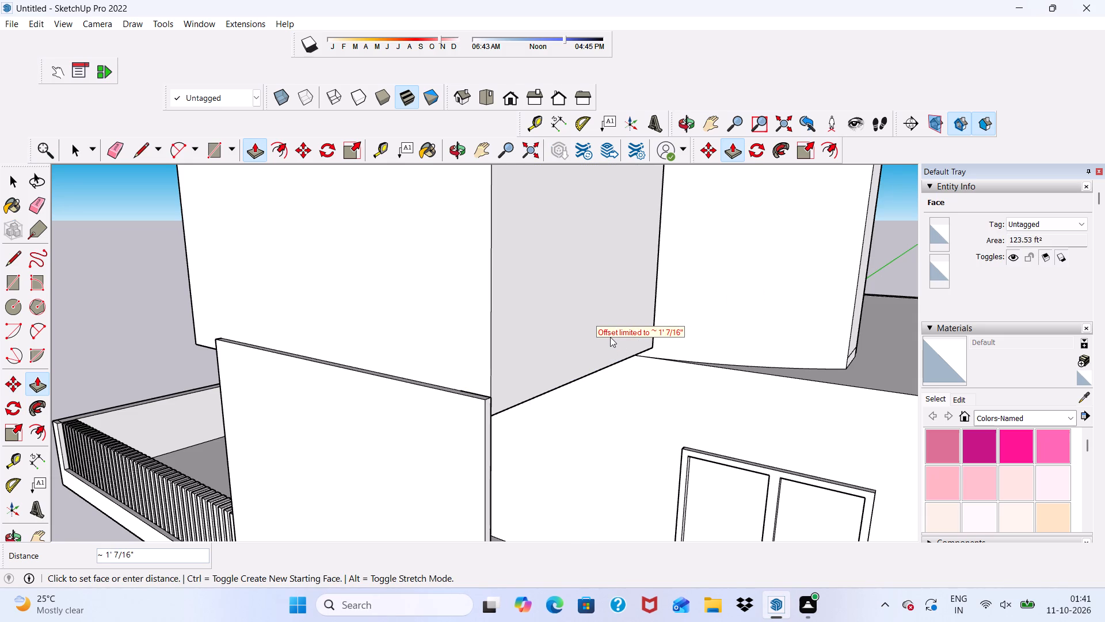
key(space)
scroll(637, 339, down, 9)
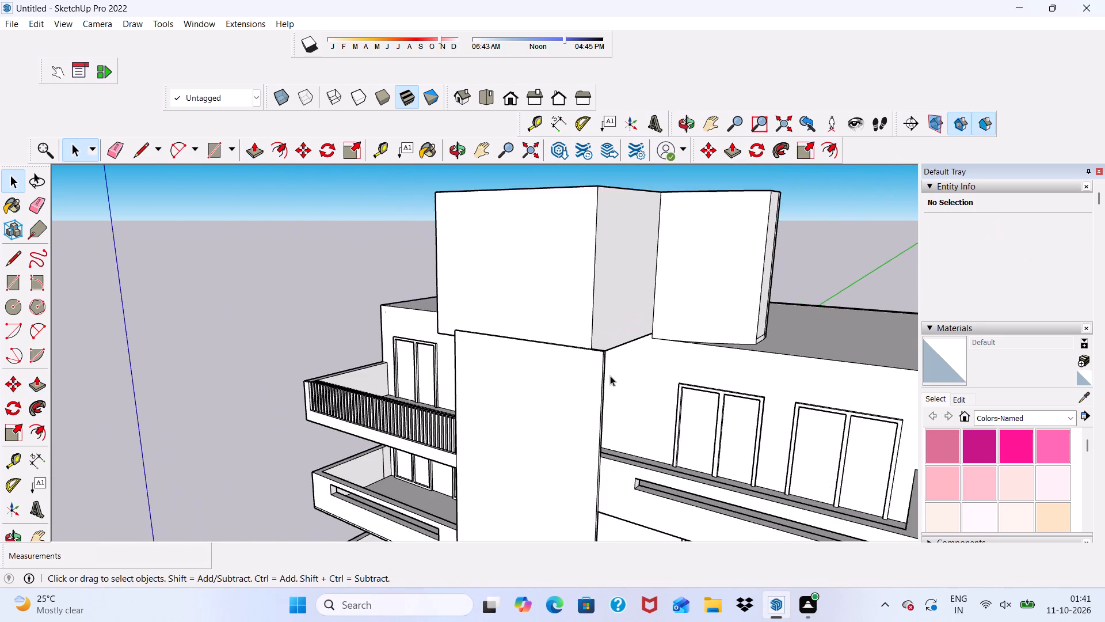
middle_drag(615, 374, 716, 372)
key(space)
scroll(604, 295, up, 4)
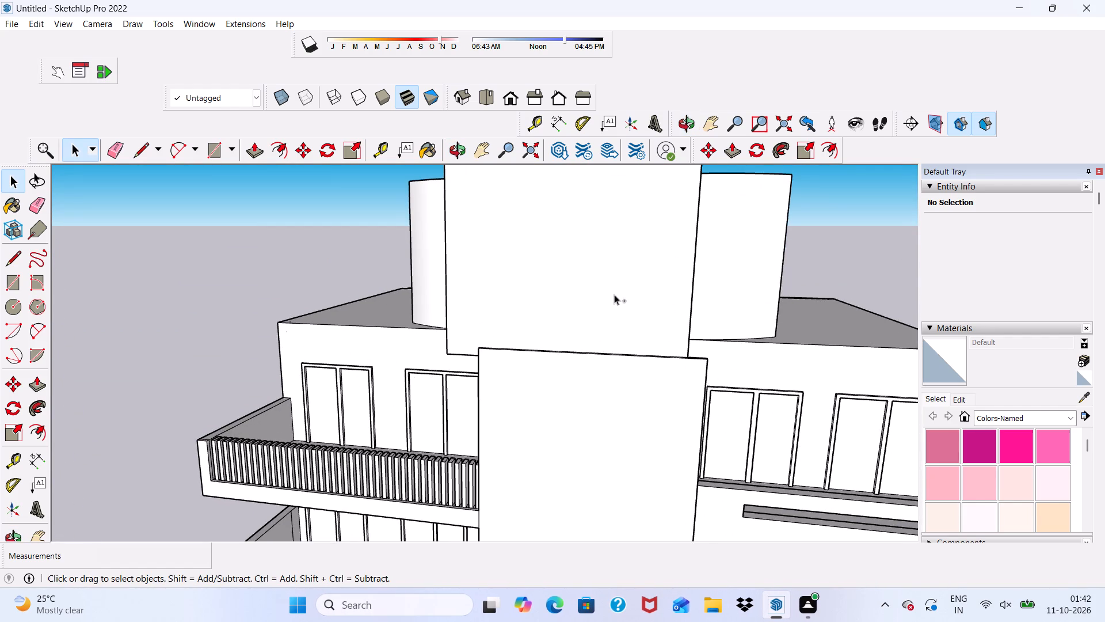
Undo the rooftop volume and its rounded outline on the roof, back to the plain roof slab.
key(ctrl+z)
key(ctrl+z)
key(ctrl+z)
key(ctrl+z)
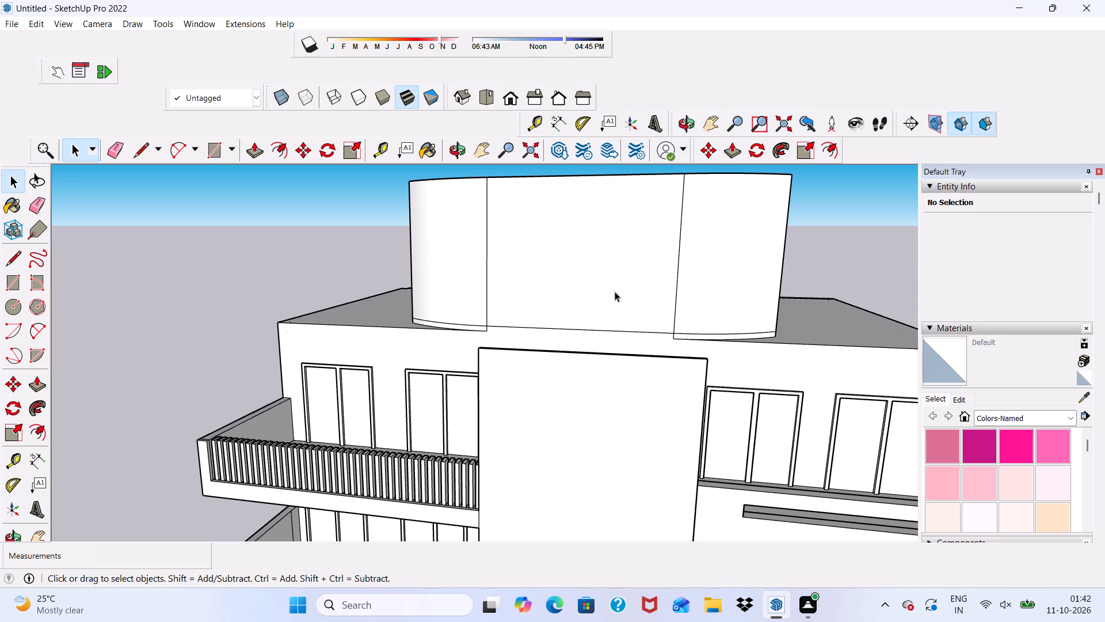
key(ctrl+z)
key(ctrl+z)
key(ctrl+z)
key(ctrl+z)
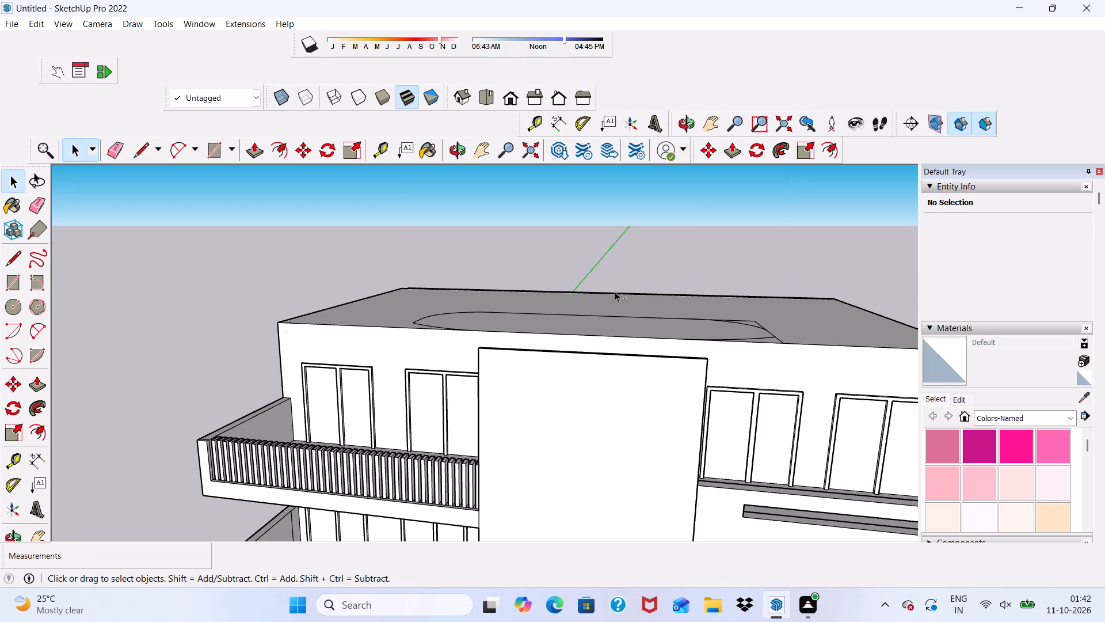
key(ctrl+z)
key(ctrl+z)
key(ctrl+z)
key(ctrl+z)
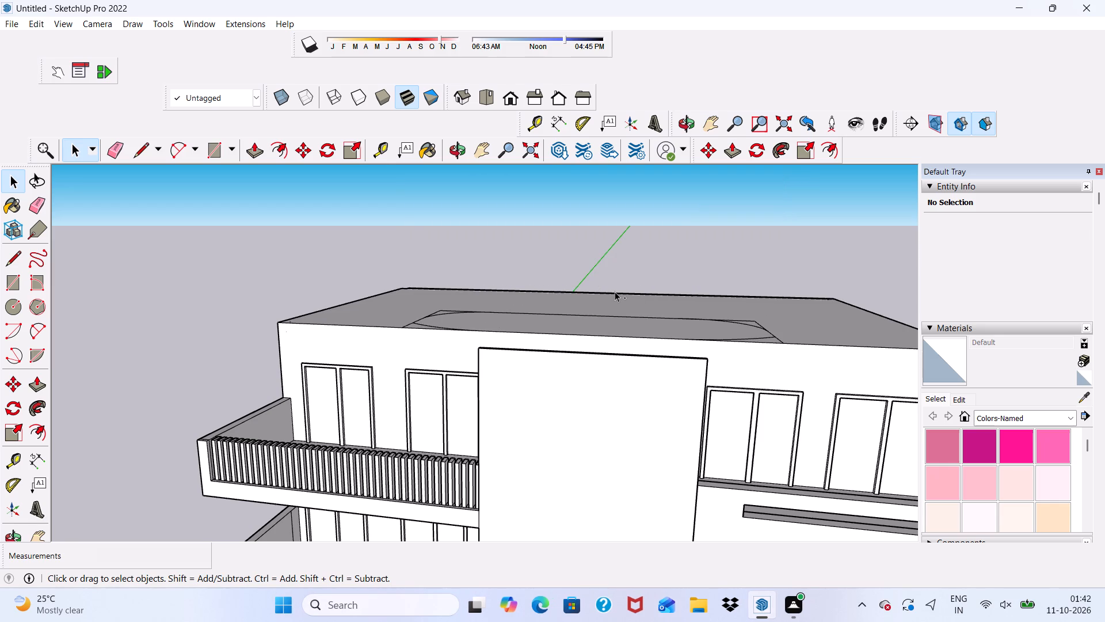
key(ctrl+z)
key(ctrl+z)
key(ctrl+z)
key(ctrl+z)
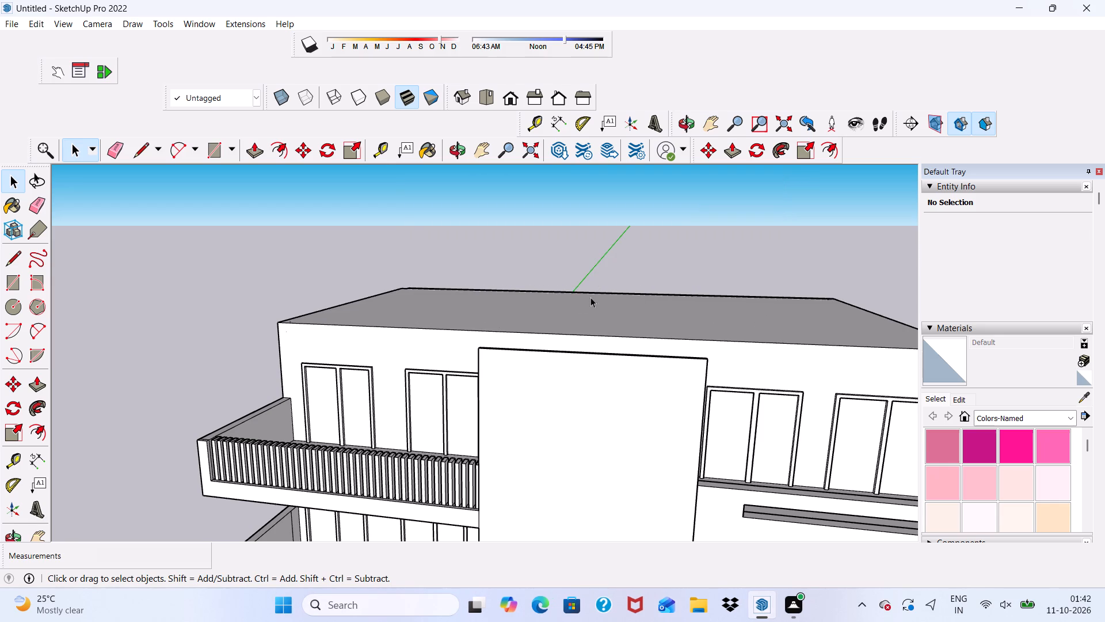
Draw a 52' 5 9/16" by 9" rectangle across the top of the front wall, along the roof edge.
scroll(566, 318, down, 4)
key(space)
scroll(544, 352, down, 3)
middle_drag(516, 355, 548, 430)
scroll(544, 427, up, 2)
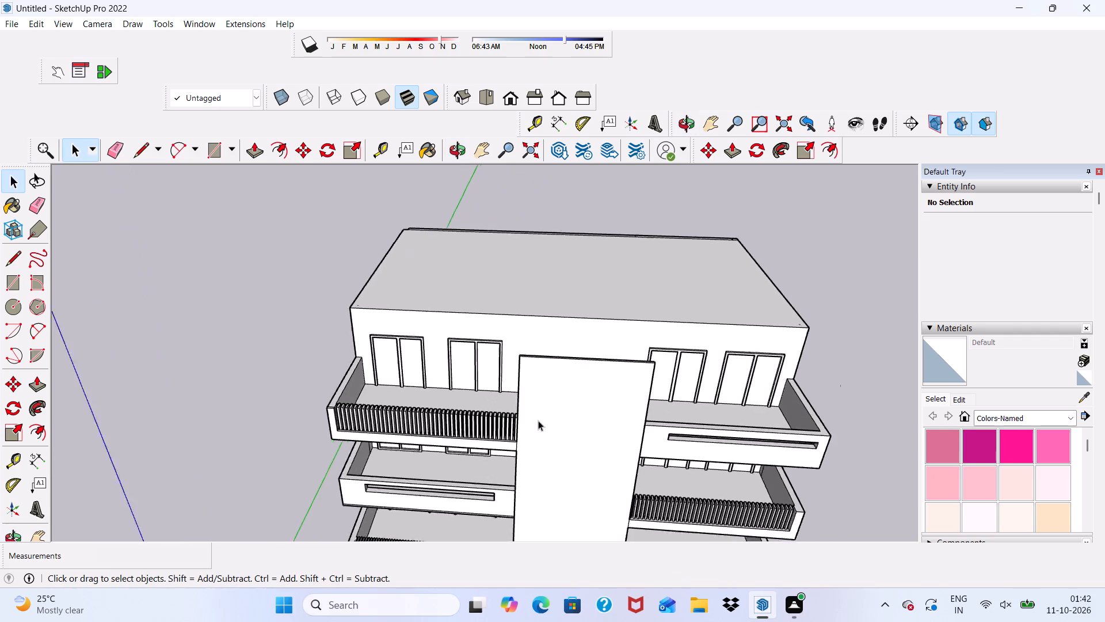
scroll(538, 420, up, 2)
scroll(536, 419, down, 4)
scroll(436, 415, up, 3)
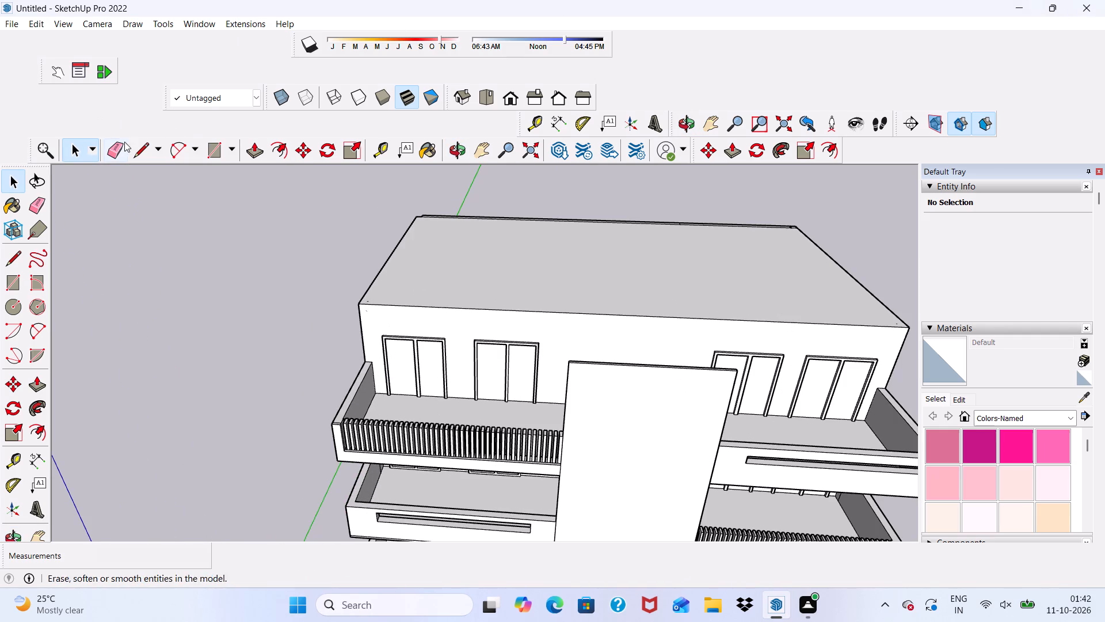
click(221, 141)
scroll(357, 324, down, 1)
scroll(371, 342, up, 5)
scroll(346, 287, up, 2)
click(351, 282)
scroll(365, 318, down, 13)
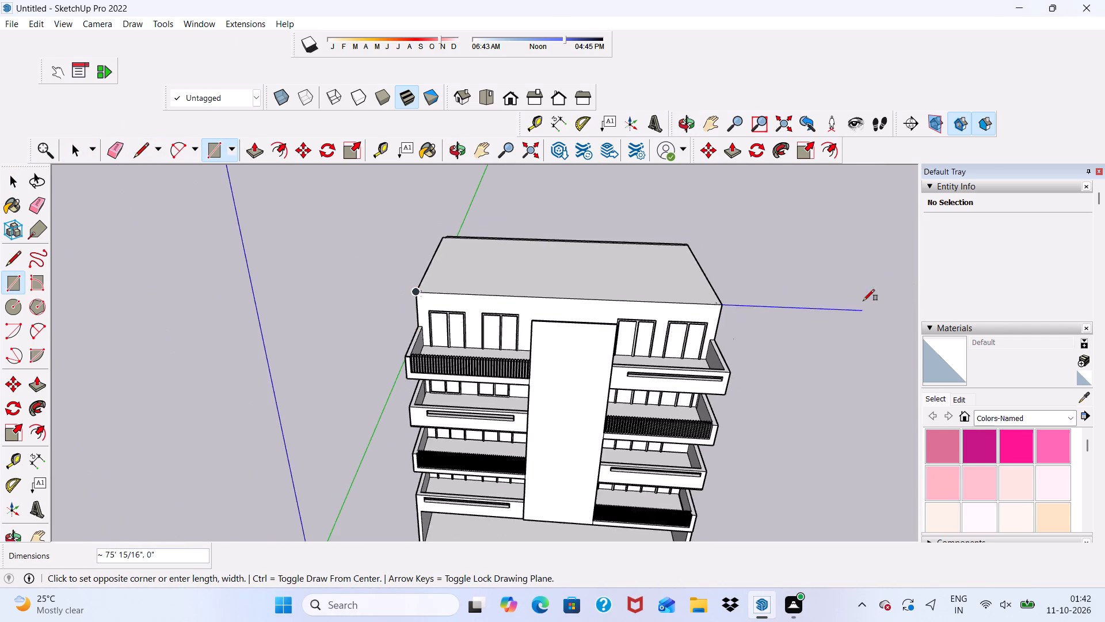
scroll(863, 301, up, 2)
scroll(694, 327, up, 9)
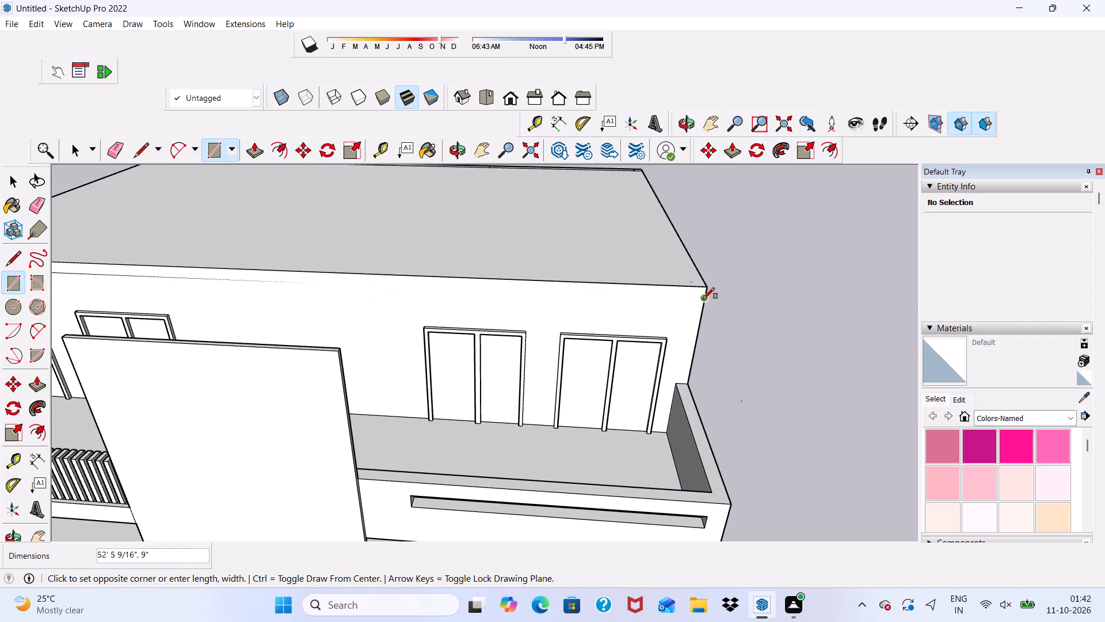
click(702, 301)
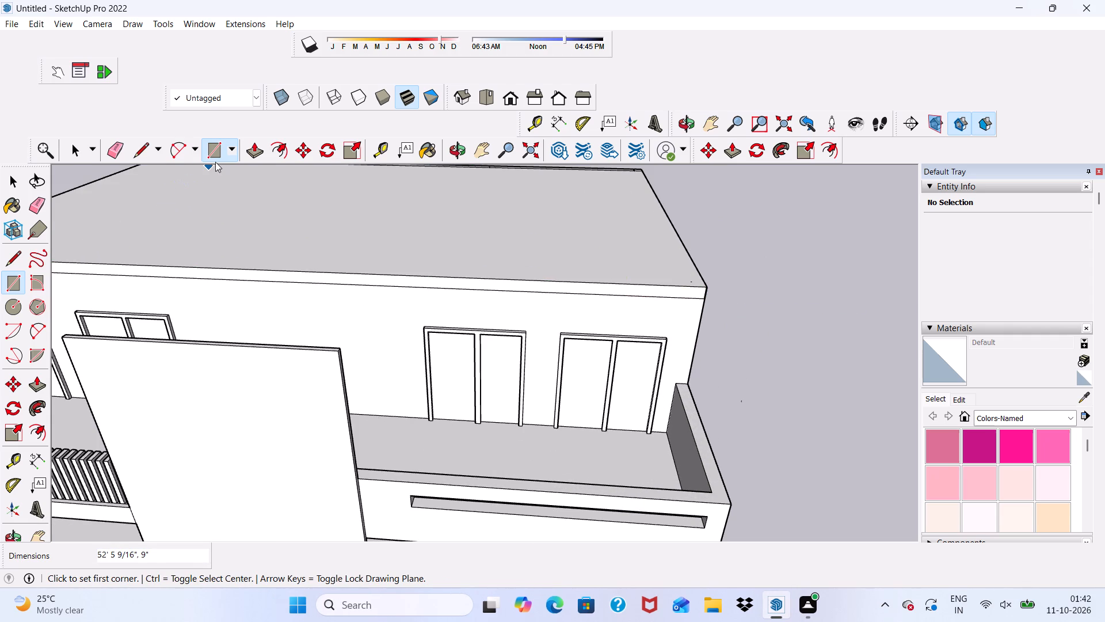
Push/Pull the 9" strip outward 11' 1 5/16" to form a roof overhang reaching the front slab.
click(246, 146)
scroll(338, 272, up, 1)
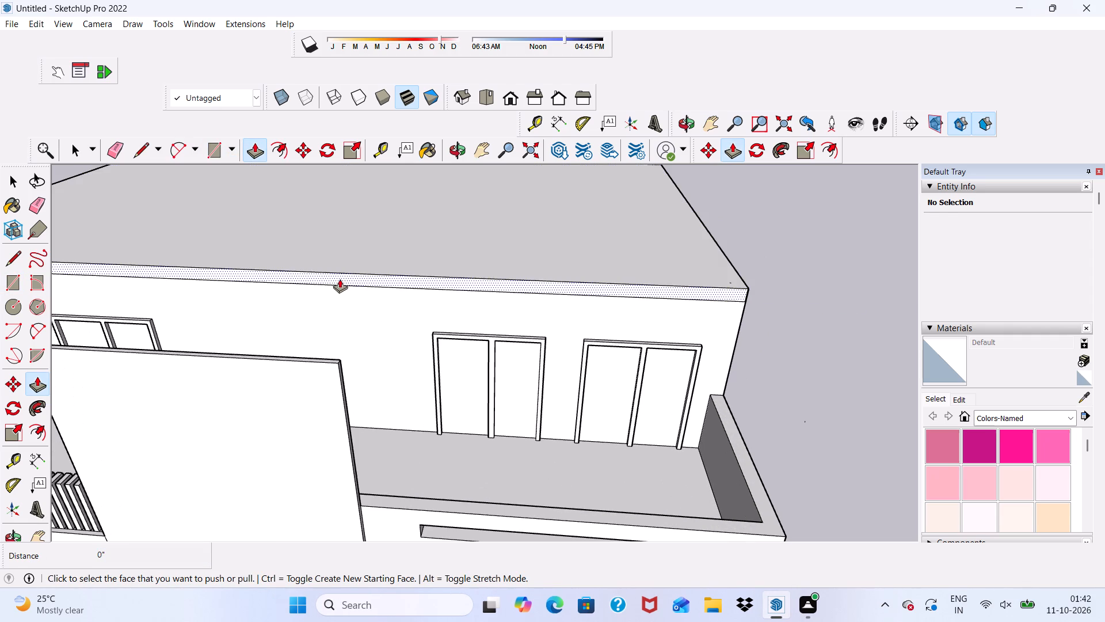
click(340, 278)
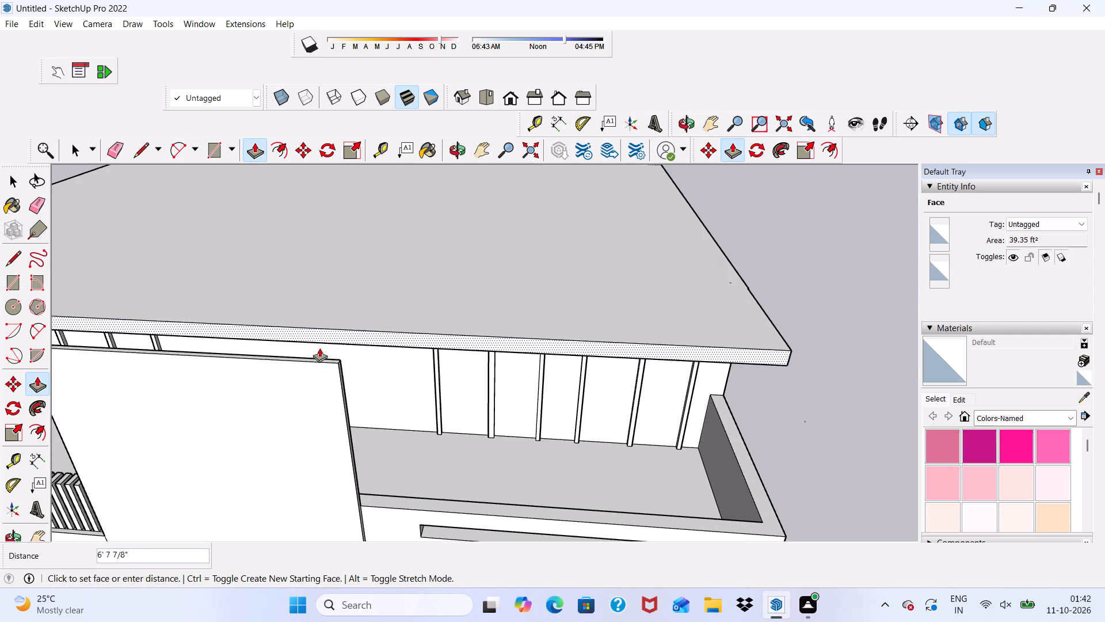
scroll(325, 361, up, 4)
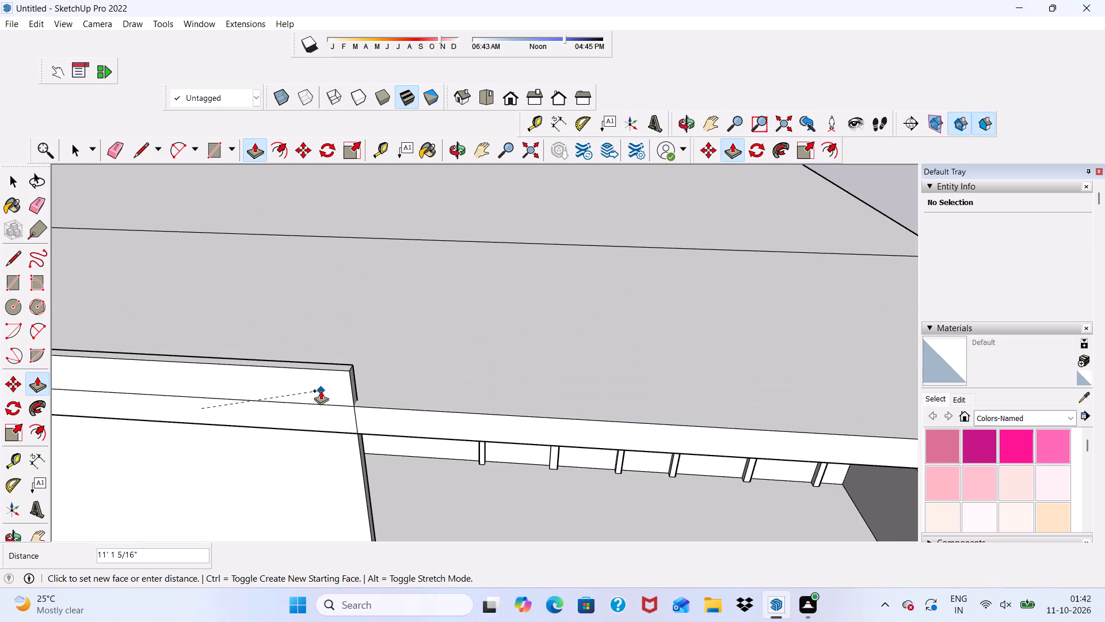
click(352, 416)
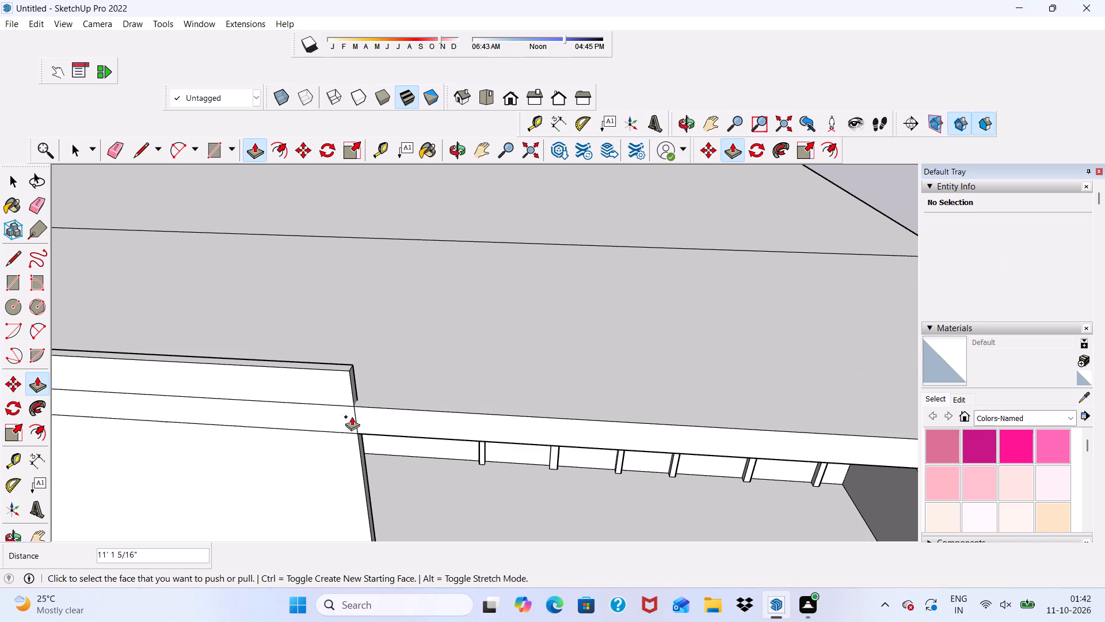
scroll(304, 356, down, 11)
middle_drag(358, 366, 375, 278)
key(space)
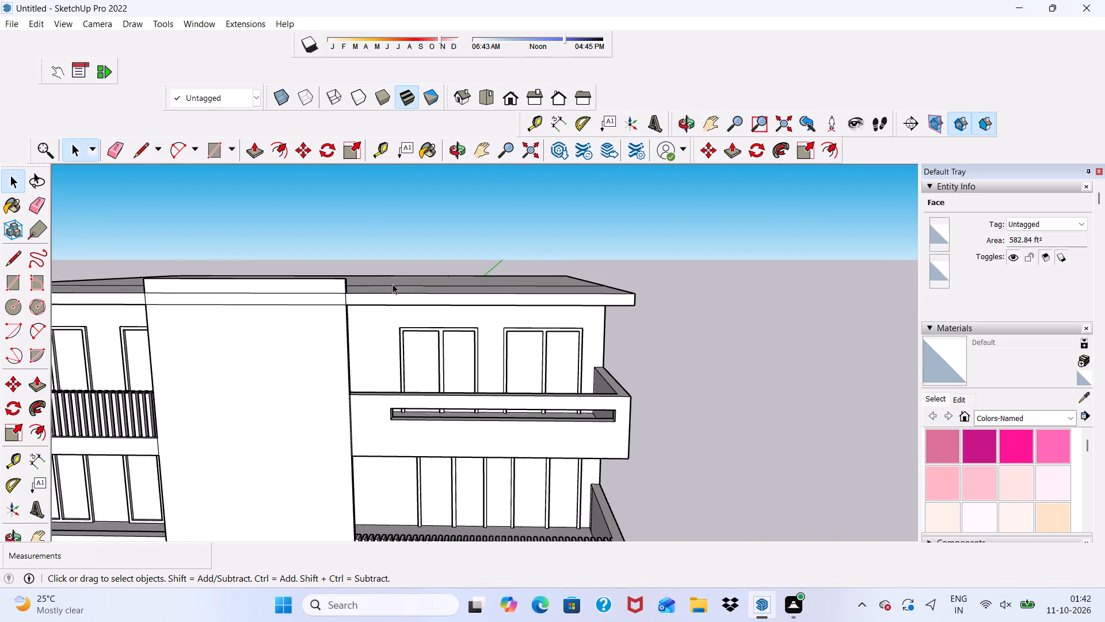
Draw a rectangle about 26' 11 13/16" by 11' 1 5/16" on top of the overhang, from its front edge to the roof seam.
scroll(186, 605, down, 2)
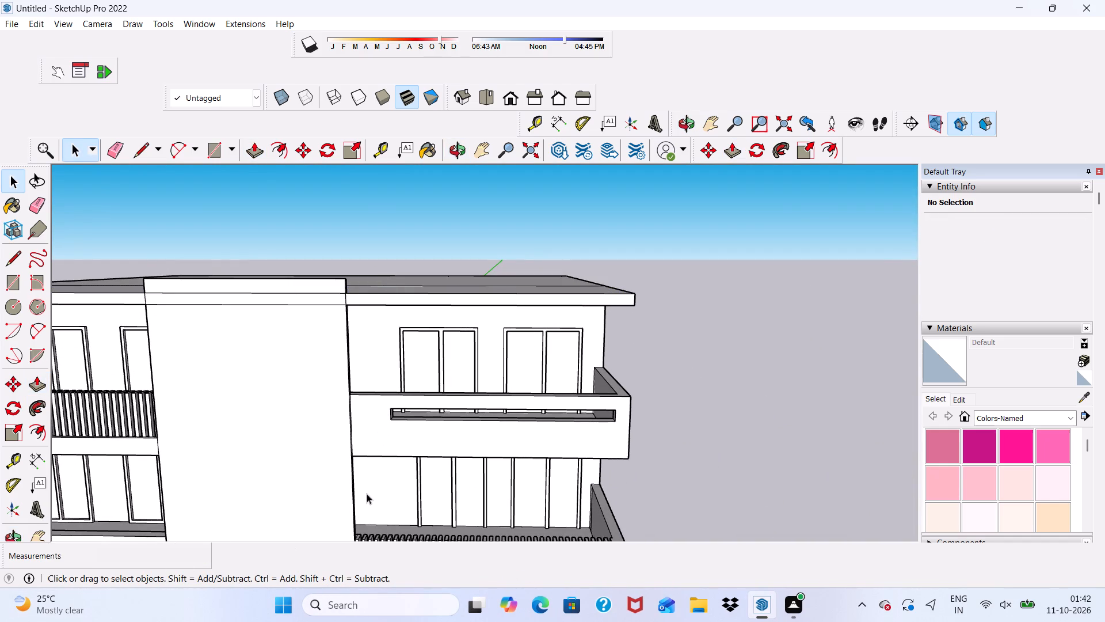
scroll(371, 481, down, 4)
middle_drag(336, 384, 310, 492)
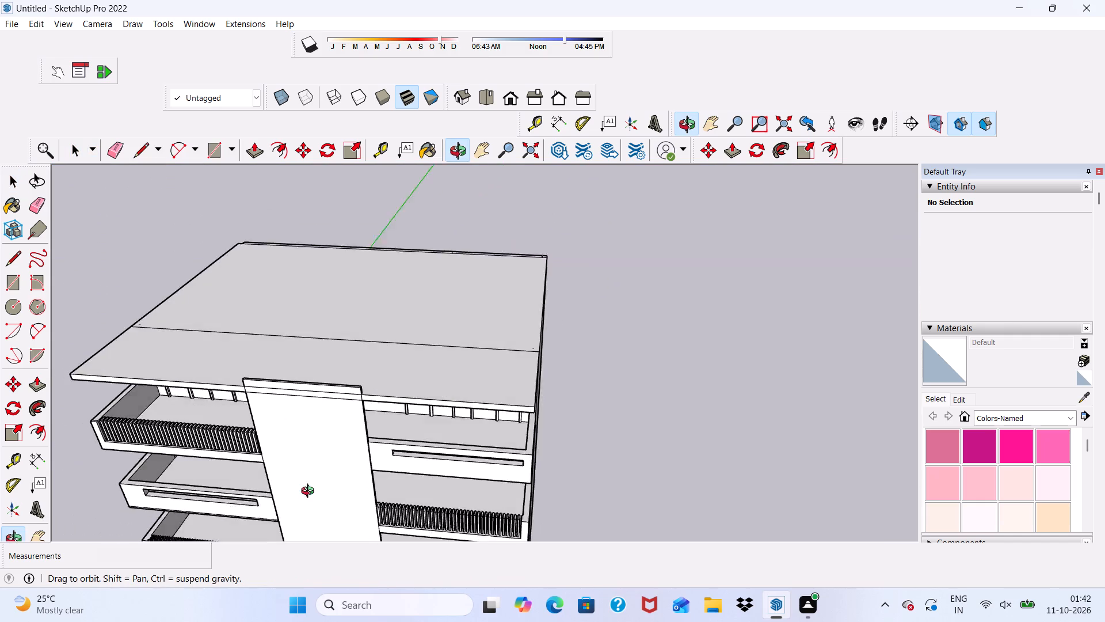
middle_drag(310, 492, 294, 492)
click(208, 149)
scroll(322, 286, down, 1)
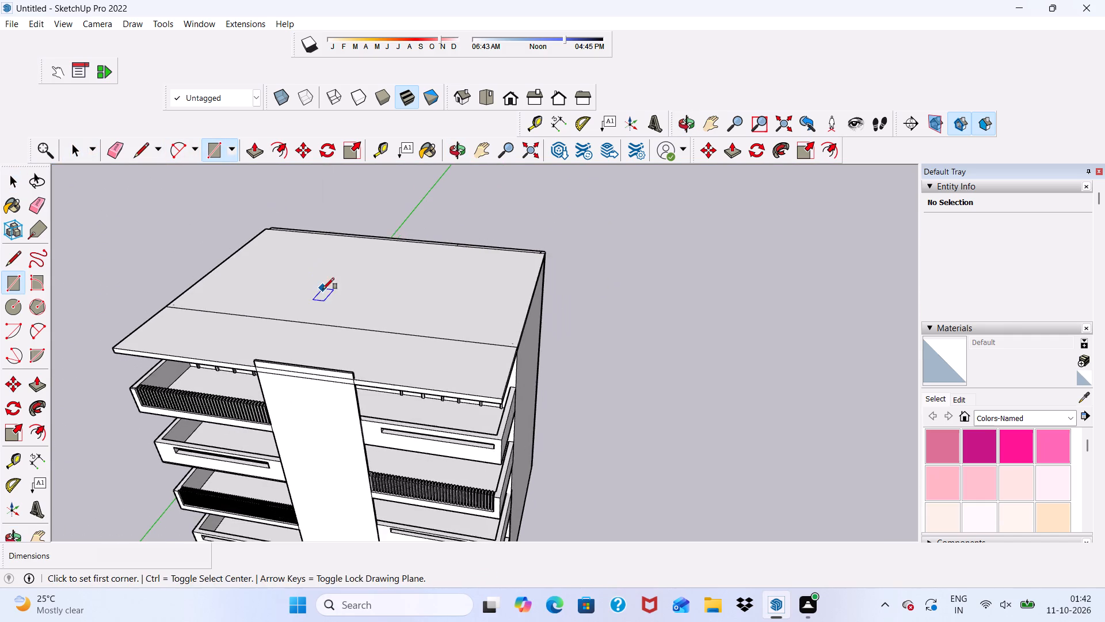
middle_drag(323, 291, 82, 415)
scroll(281, 228, up, 5)
scroll(336, 201, up, 5)
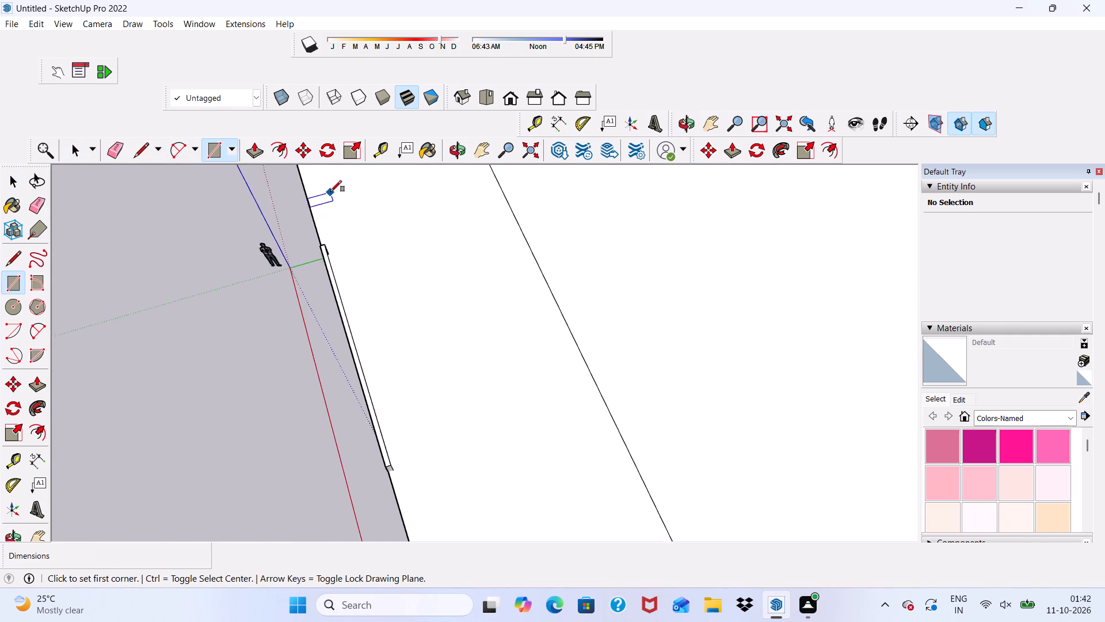
scroll(330, 192, up, 1)
scroll(330, 194, down, 6)
scroll(374, 270, up, 5)
scroll(300, 176, down, 10)
scroll(392, 259, up, 1)
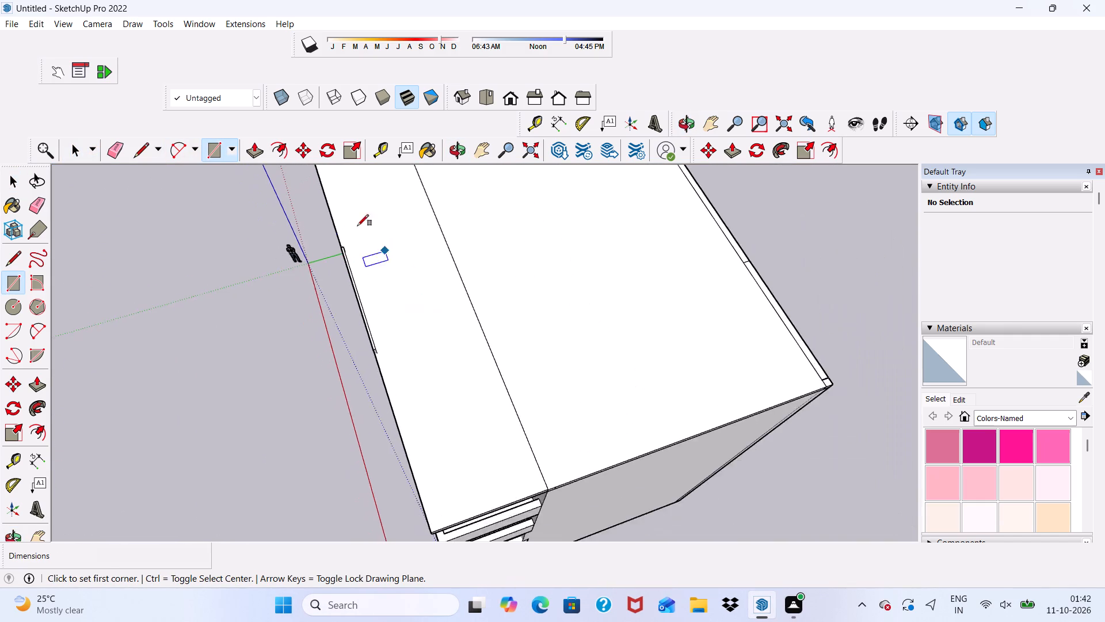
scroll(357, 226, up, 5)
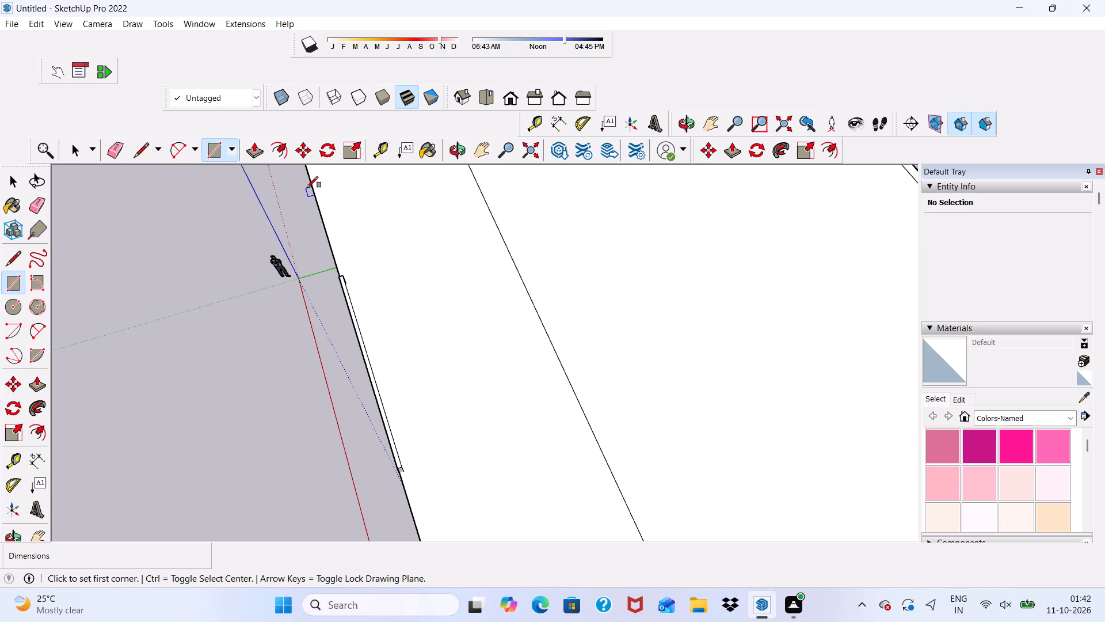
click(309, 188)
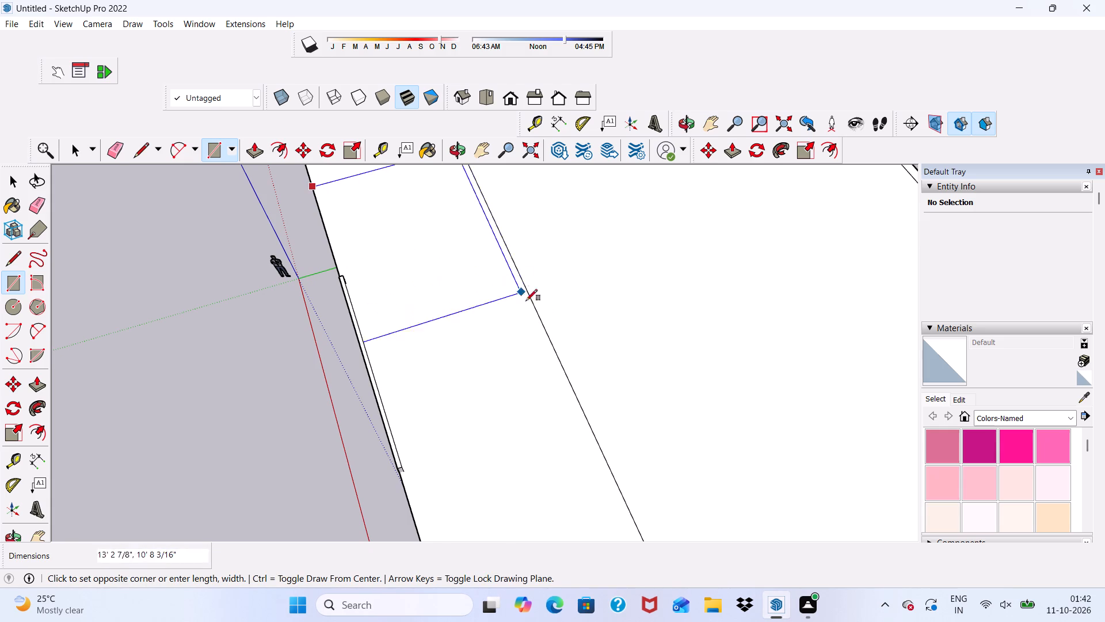
click(617, 492)
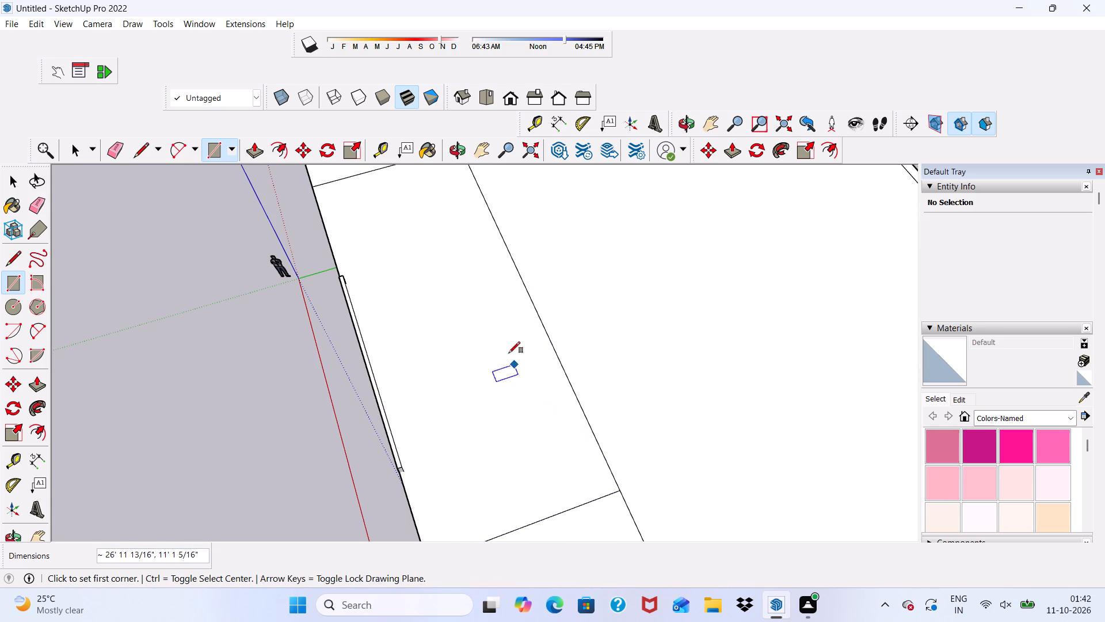
key(space)
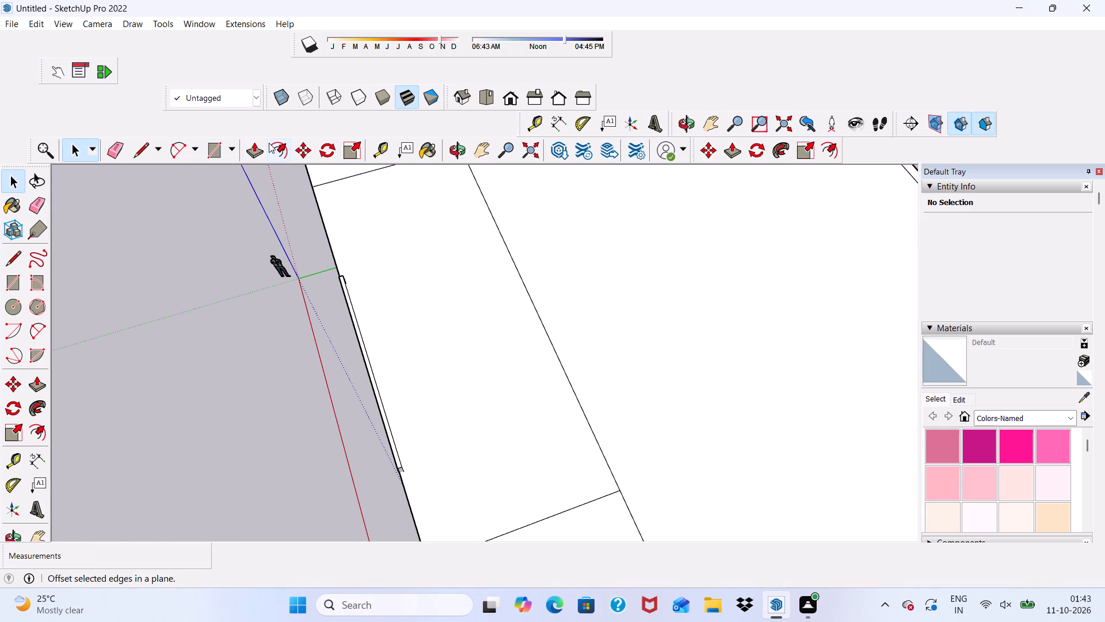
Draw arcs rounding the rectangle's two corners on the roof seam, each with a bulge of about 1' 2 1/2".
click(173, 154)
scroll(391, 312, down, 3)
scroll(448, 253, up, 1)
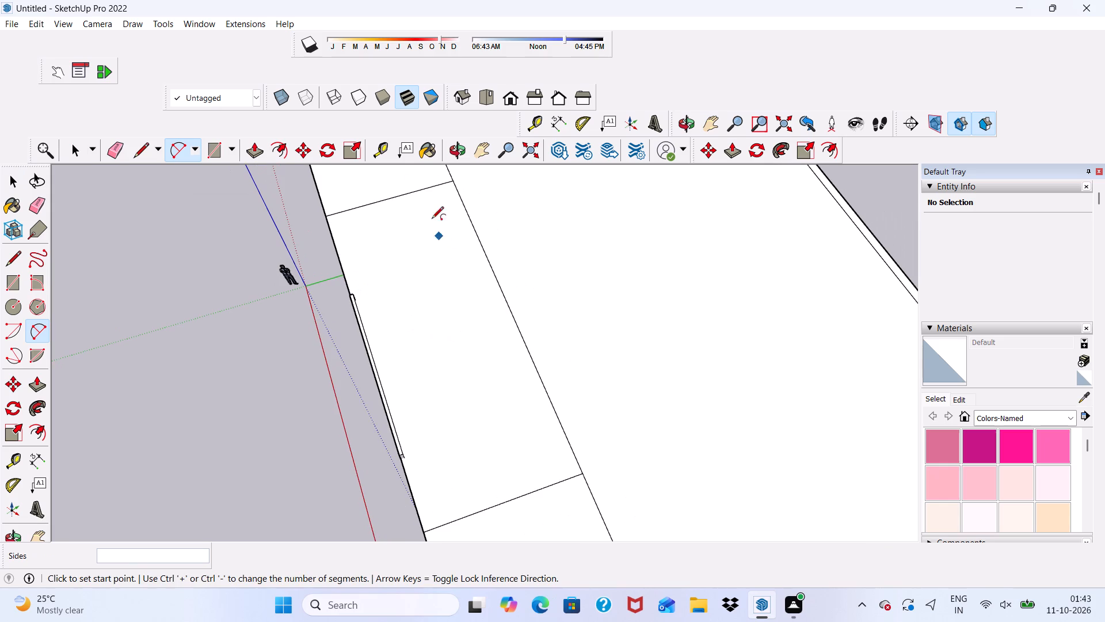
click(405, 198)
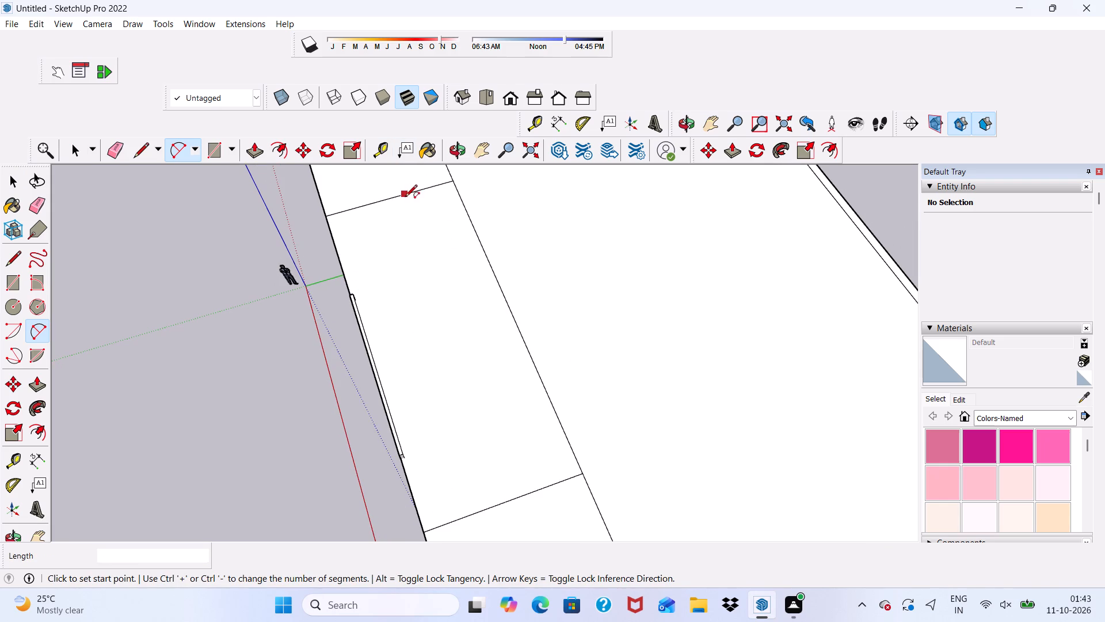
click(474, 233)
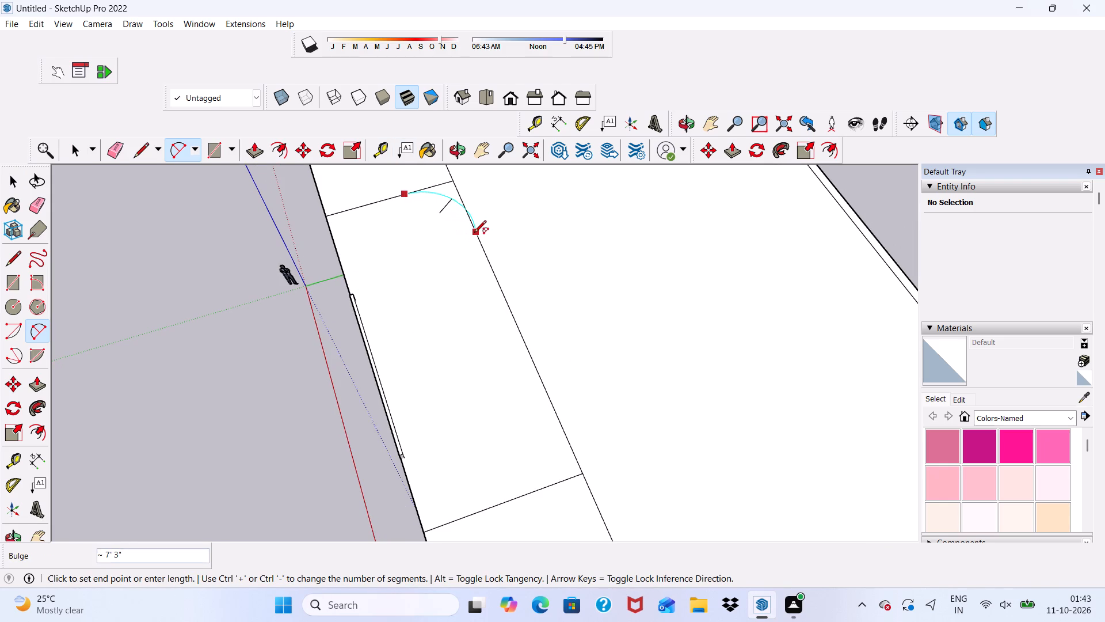
click(439, 194)
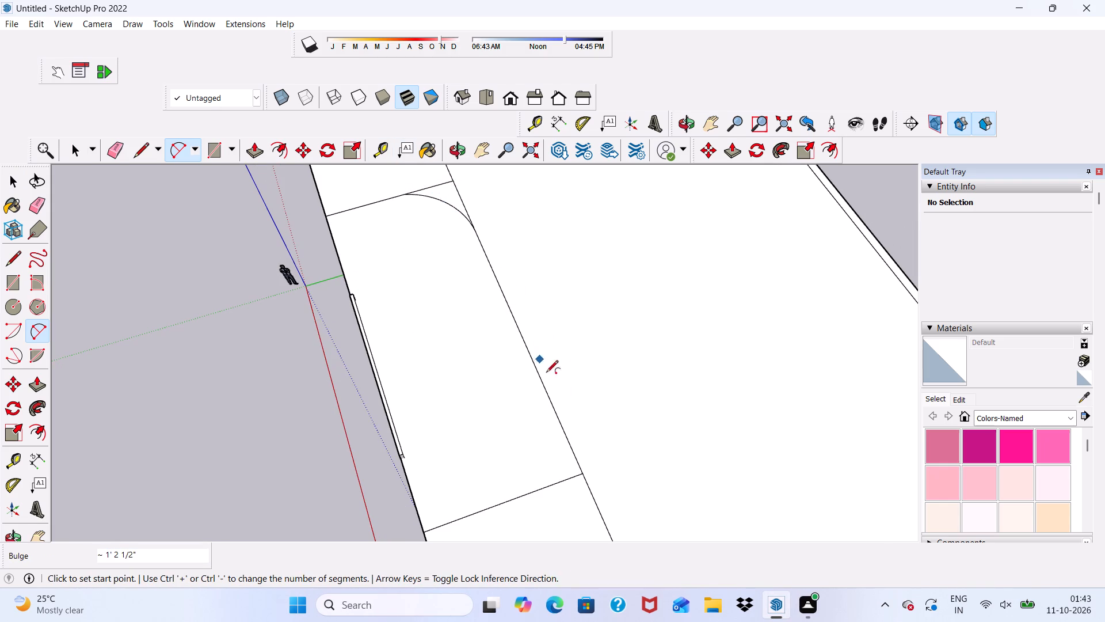
click(550, 398)
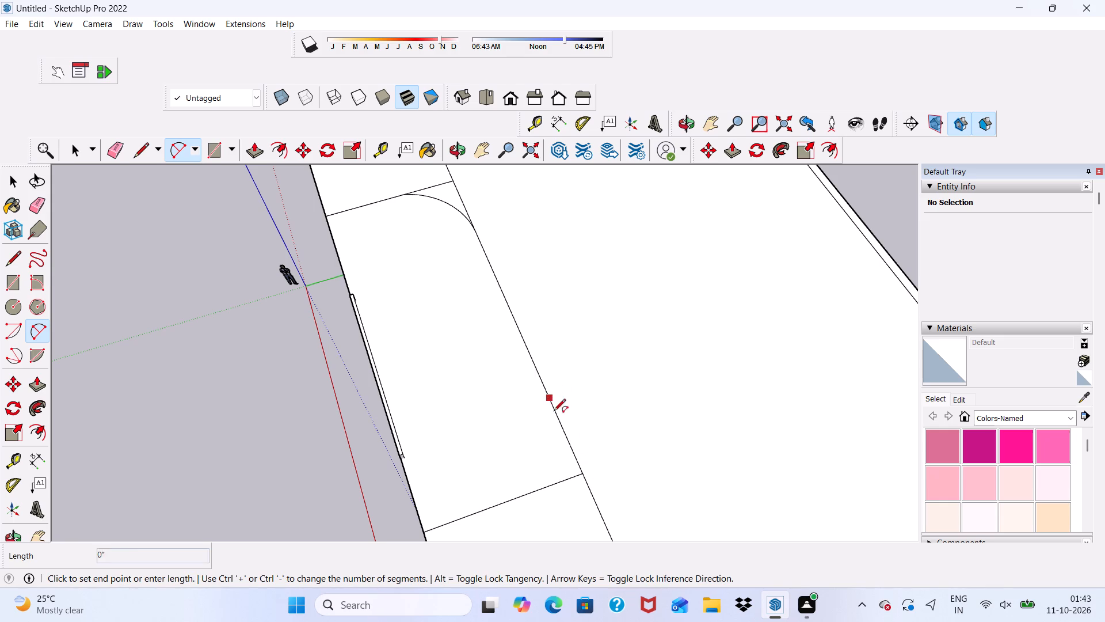
click(521, 495)
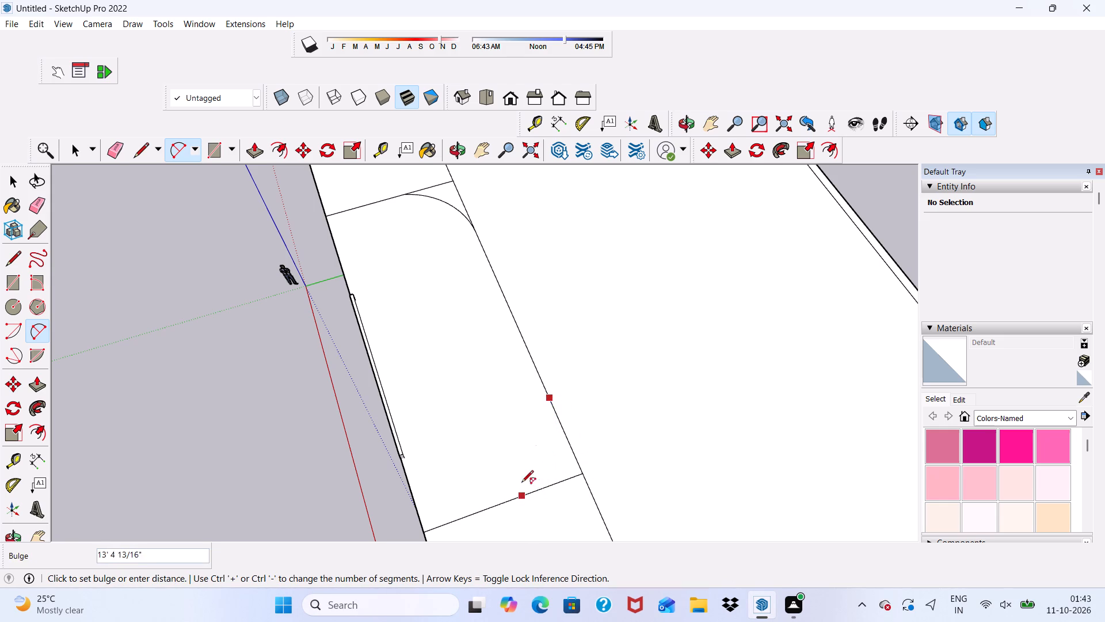
click(552, 458)
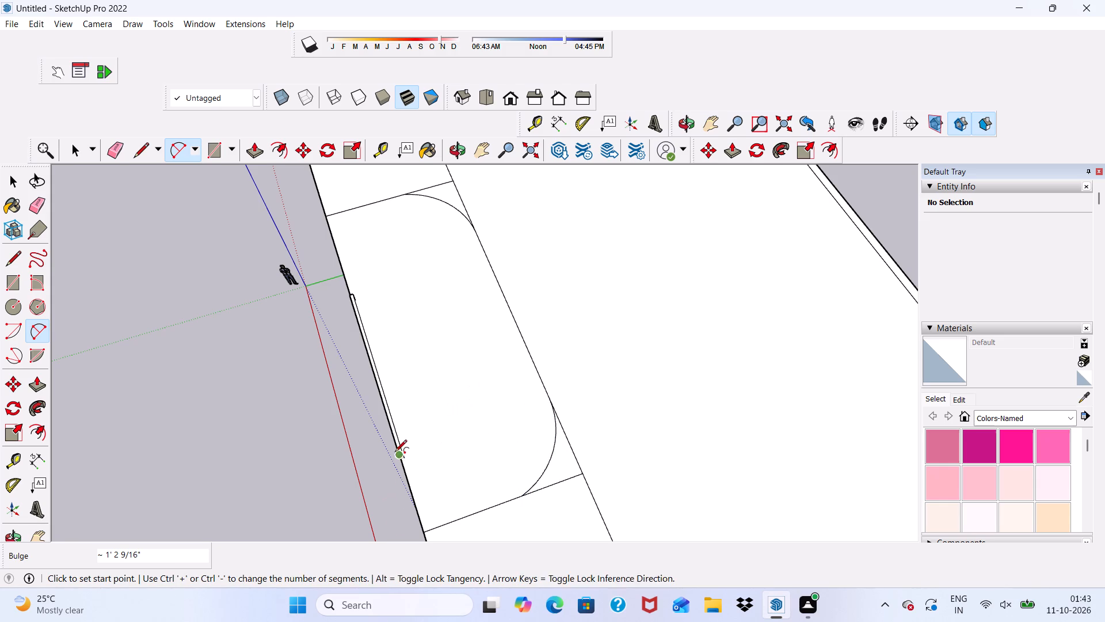
Draw an arc rounding the rectangle's front corner farther from the origin, from the front edge to the short side.
scroll(413, 468, up, 8)
scroll(390, 465, down, 9)
scroll(433, 508, up, 5)
scroll(399, 414, down, 1)
scroll(385, 464, up, 1)
click(389, 450)
scroll(461, 499, down, 2)
click(557, 526)
scroll(520, 471, down, 5)
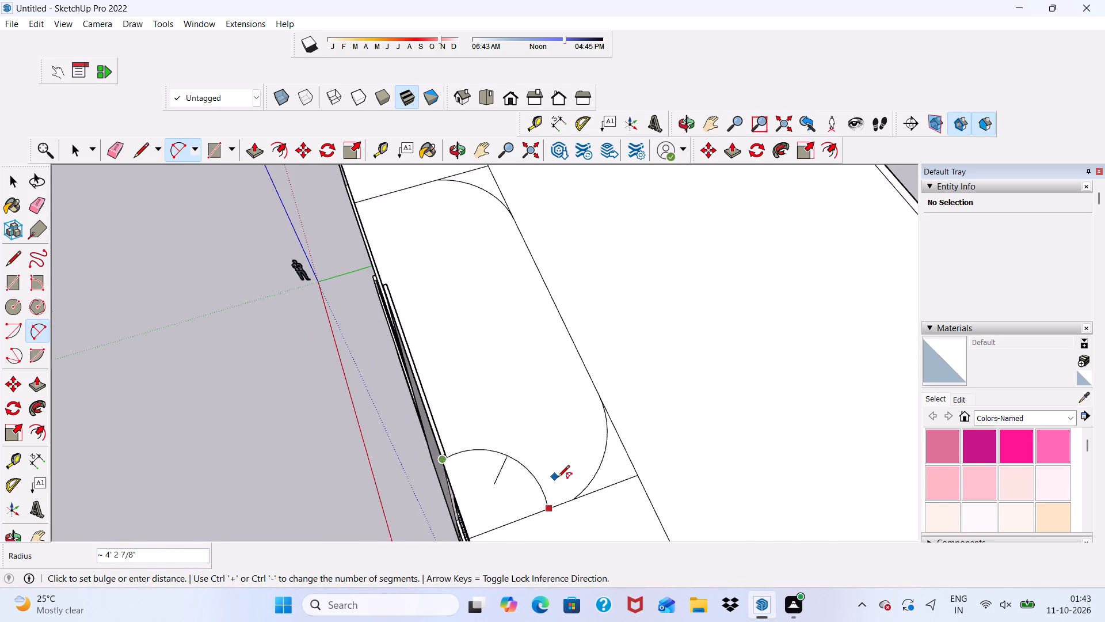
click(529, 517)
scroll(533, 488, down, 5)
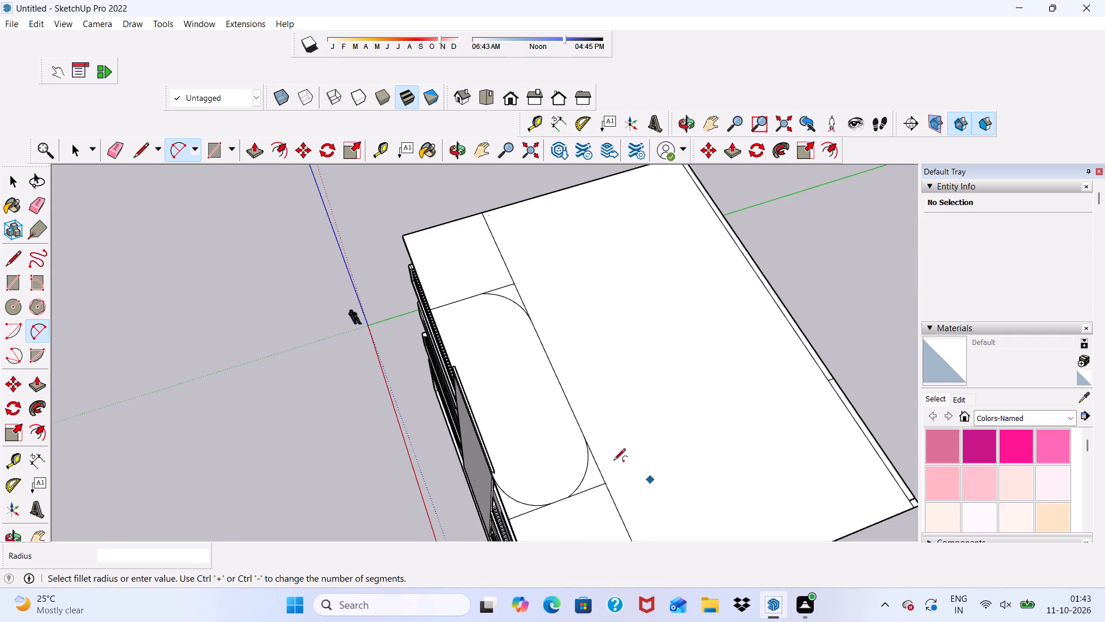
Draw an arc rounding the rectangle's remaining front corner, nearer the origin, with a bulge of about 7 11/16".
scroll(432, 301, up, 20)
scroll(432, 301, up, 2)
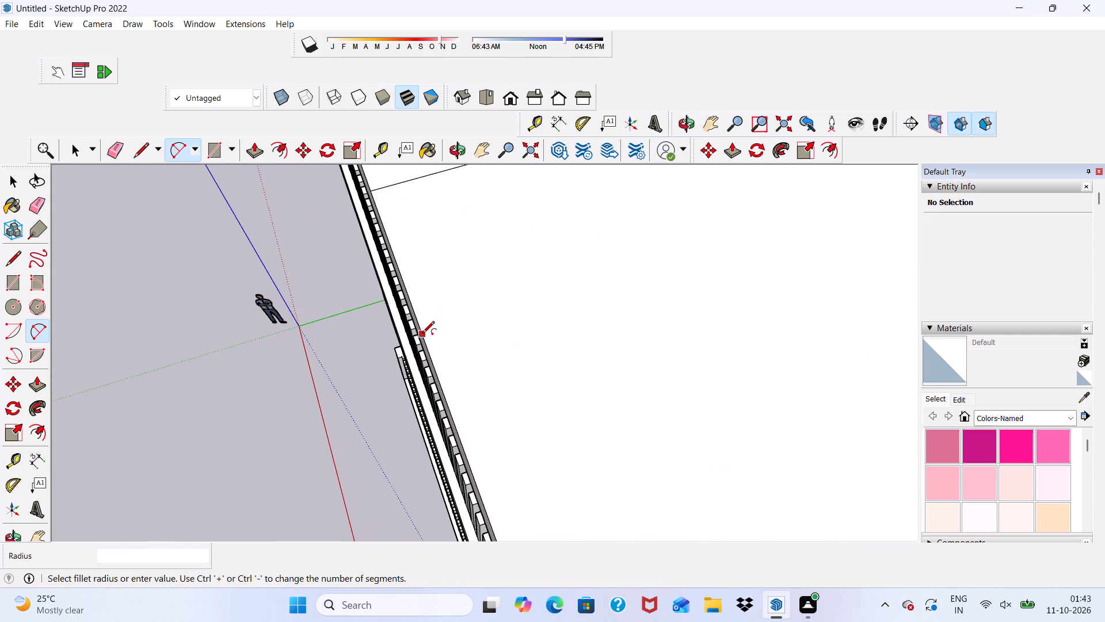
click(422, 334)
scroll(464, 370, down, 4)
scroll(493, 267, up, 3)
scroll(506, 222, down, 5)
scroll(638, 185, down, 4)
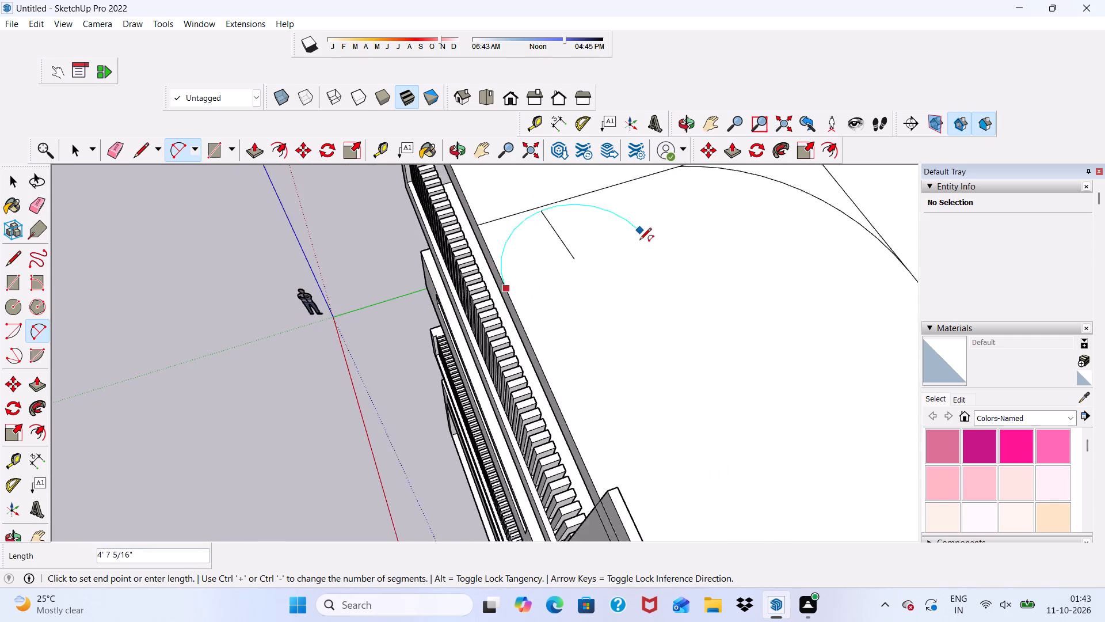
scroll(616, 215, up, 4)
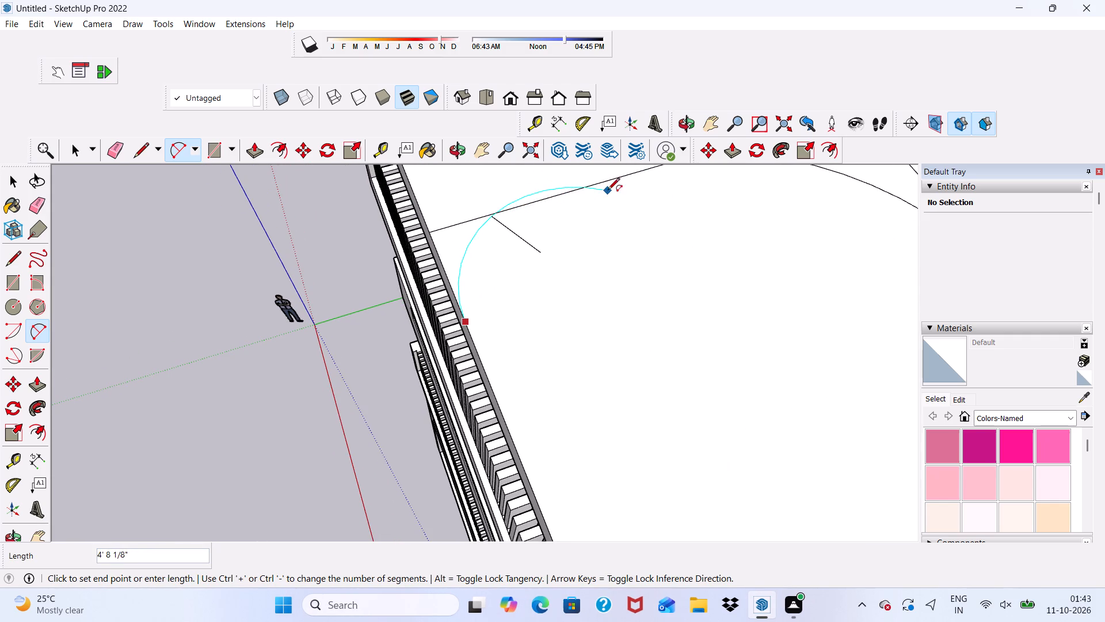
click(602, 185)
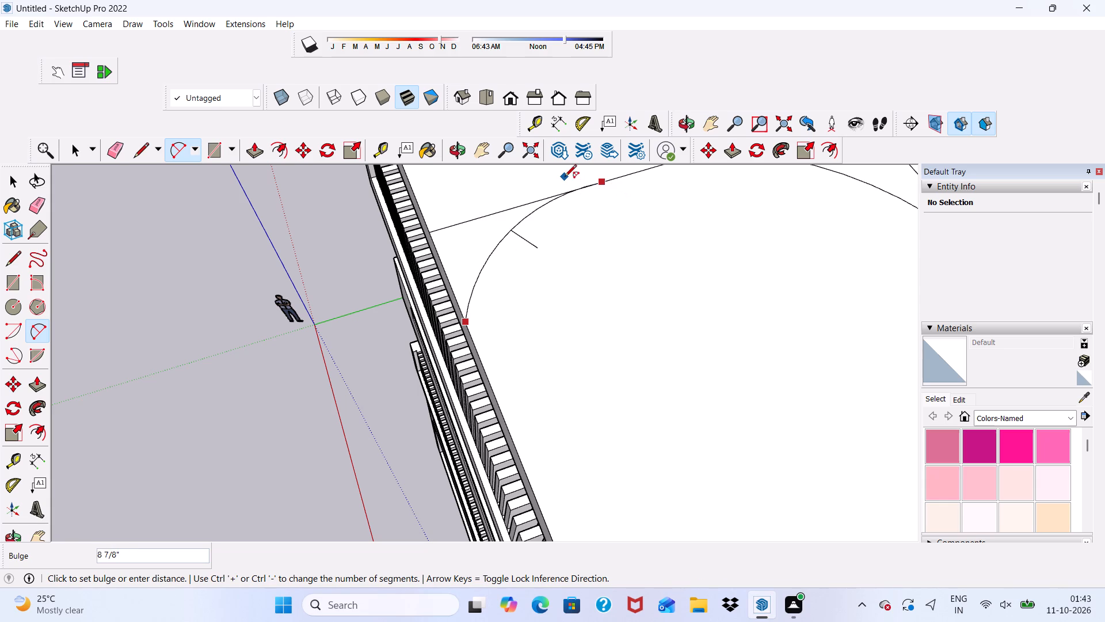
click(565, 179)
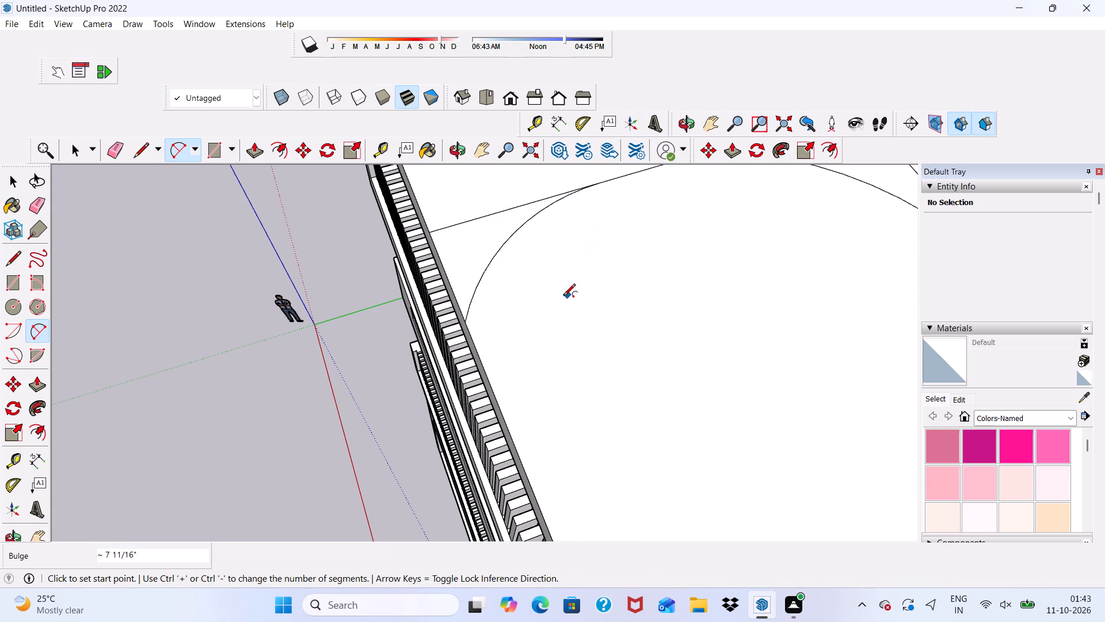
Erase the leftover straight pieces of the rectangle's short sides outside the four corner arcs.
key(space)
scroll(542, 288, down, 4)
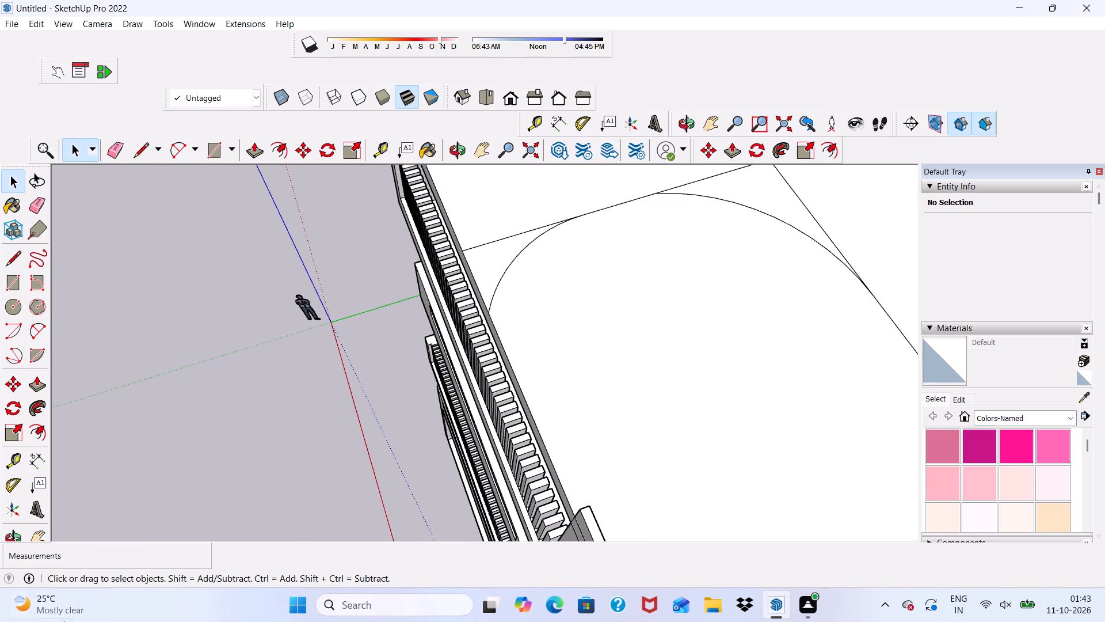
click(114, 152)
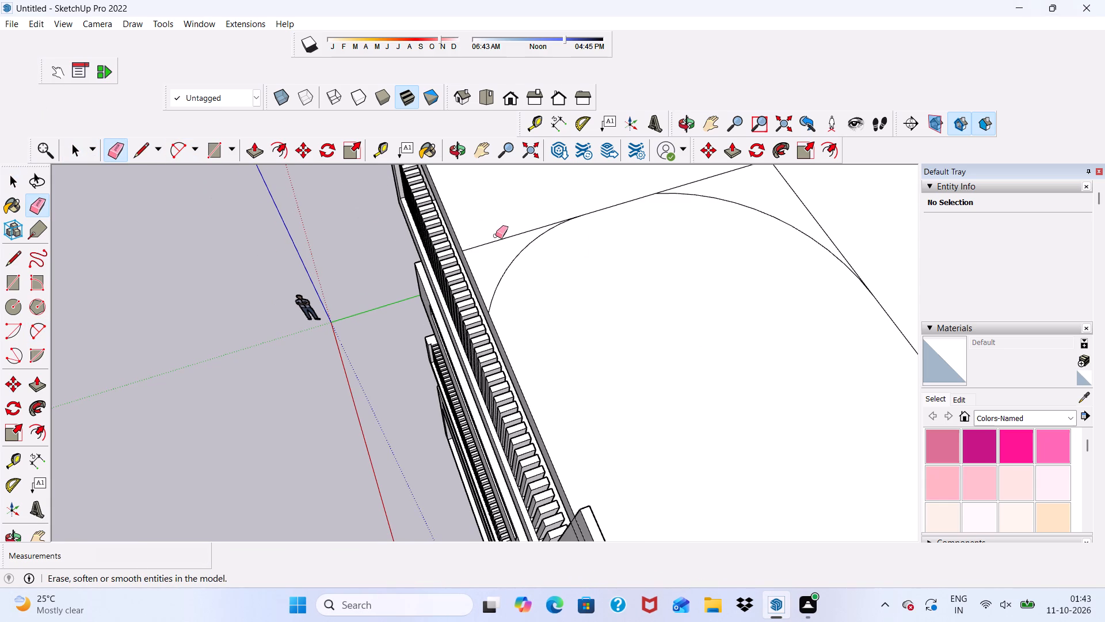
drag(496, 236, 496, 246)
scroll(698, 197, up, 2)
drag(686, 177, 689, 179)
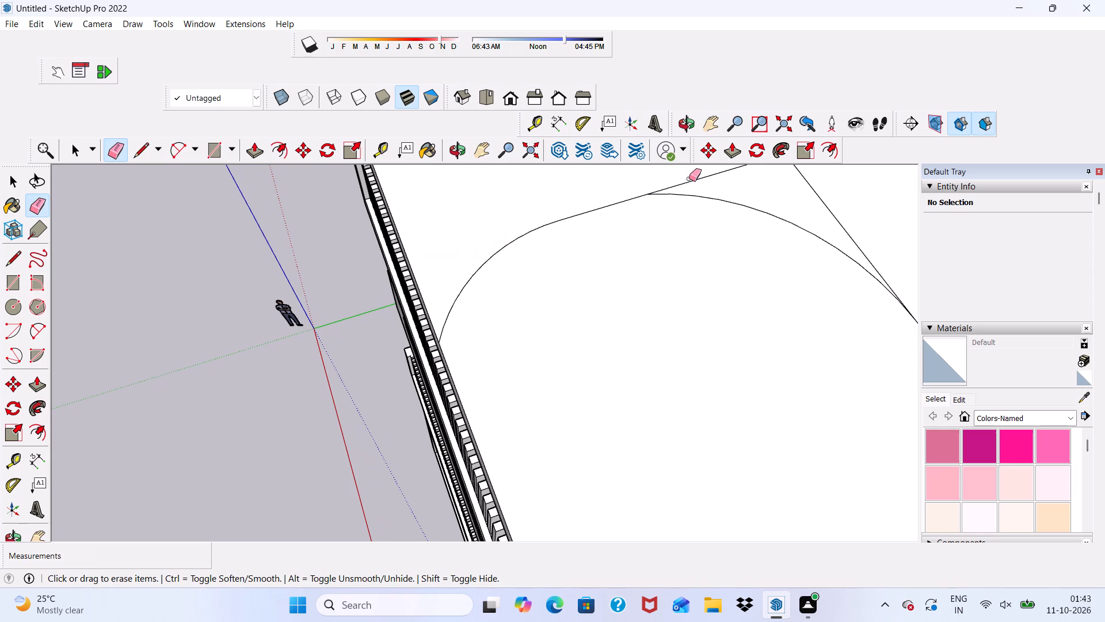
drag(689, 179, 698, 185)
scroll(662, 195, down, 5)
scroll(588, 163, down, 15)
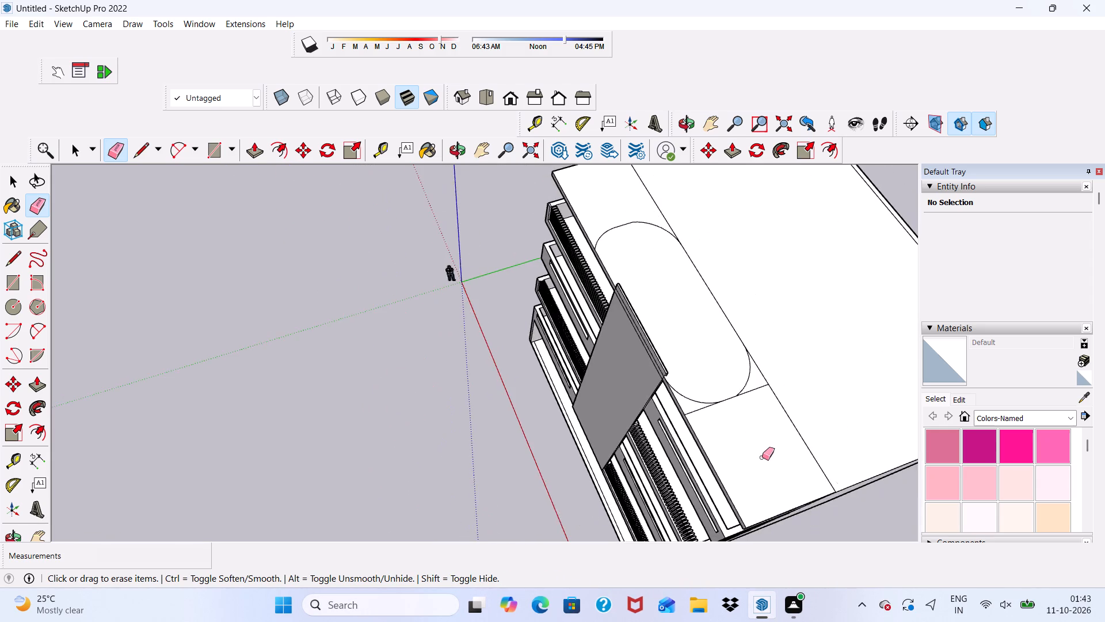
scroll(761, 464, up, 9)
drag(642, 377, 672, 393)
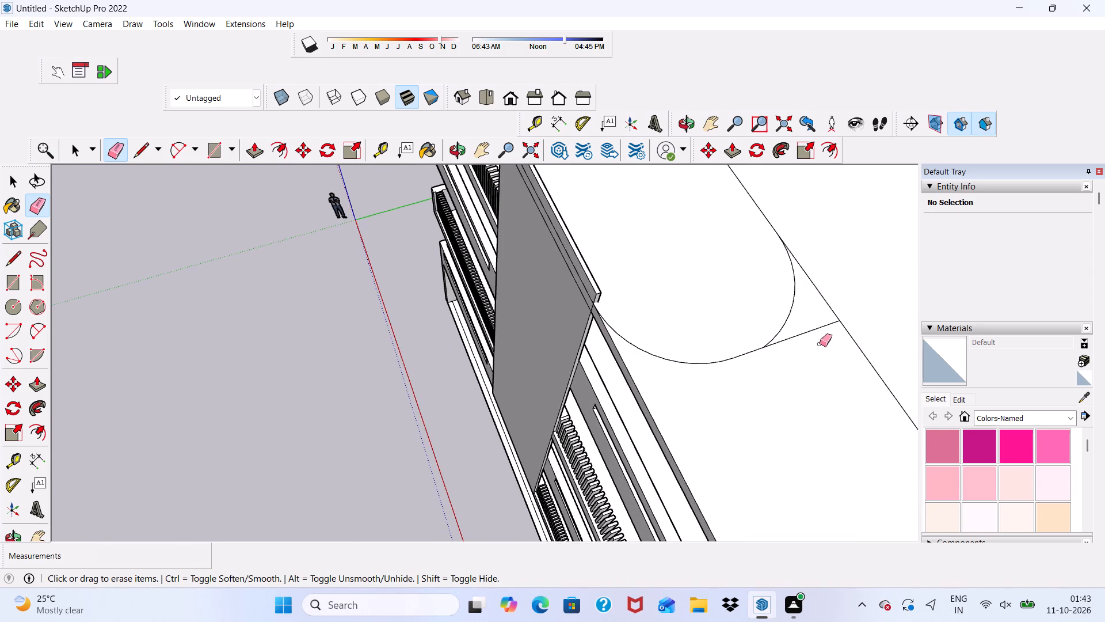
drag(819, 323, 820, 335)
scroll(772, 329, down, 4)
scroll(773, 307, up, 2)
key(ctrl+space)
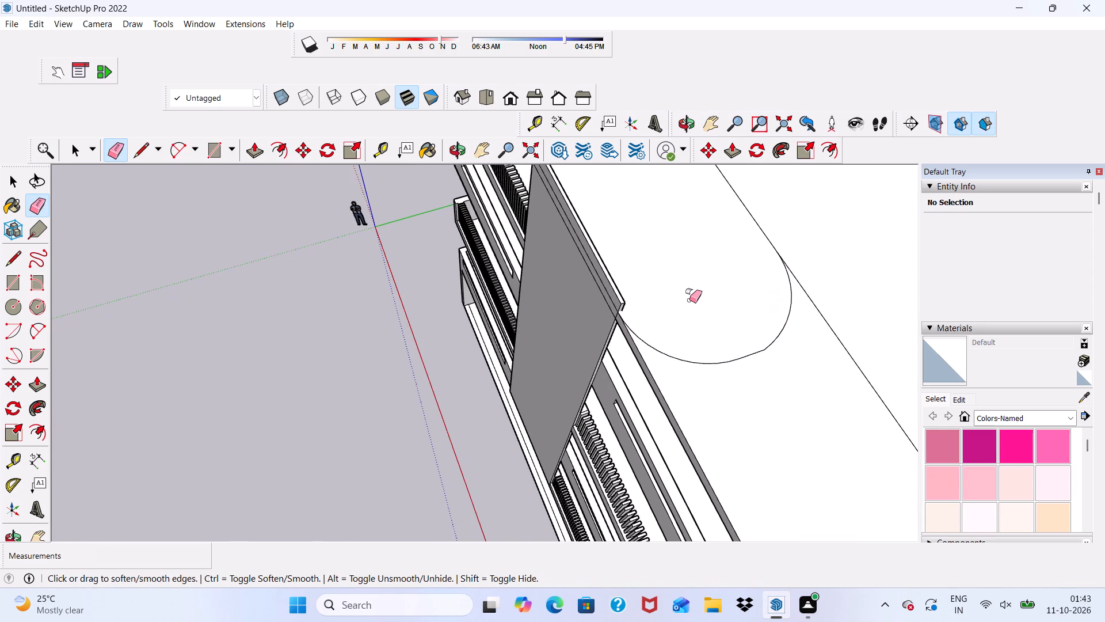
click(689, 300)
key(space)
key(space)
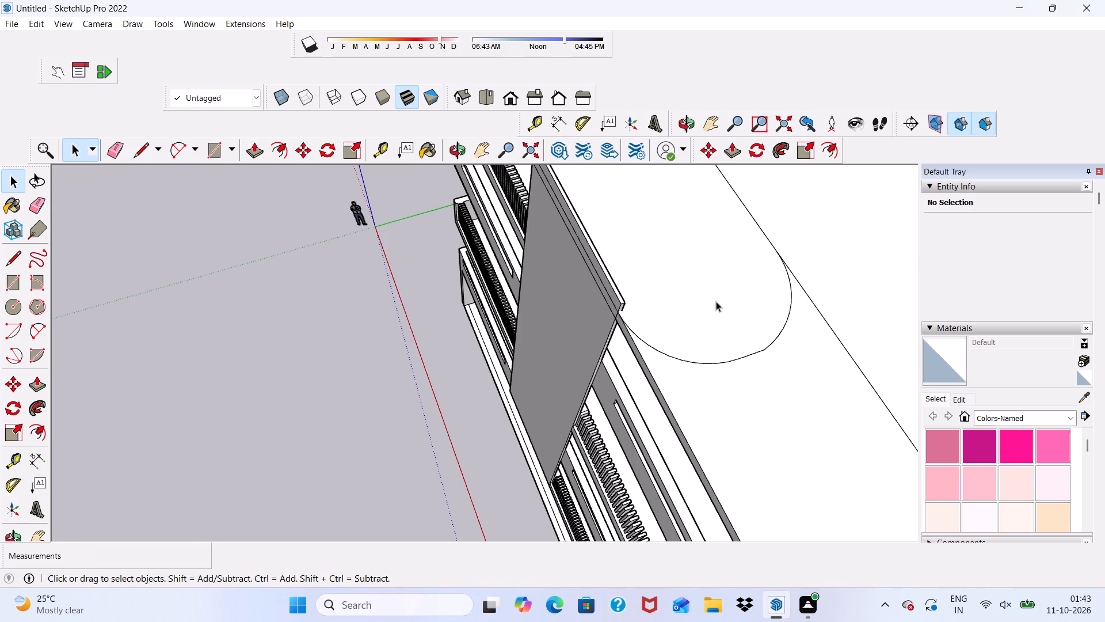
Push/Pull the rounded-corner face up about 9' 6 7/16" to form a rooftop volume.
click(714, 301)
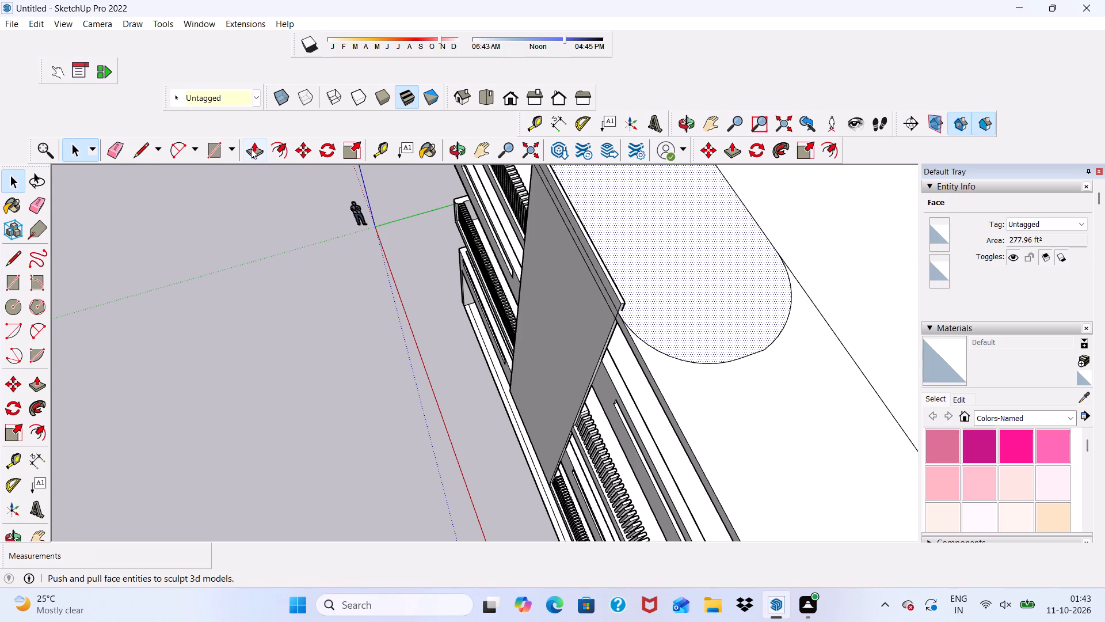
click(251, 149)
click(711, 287)
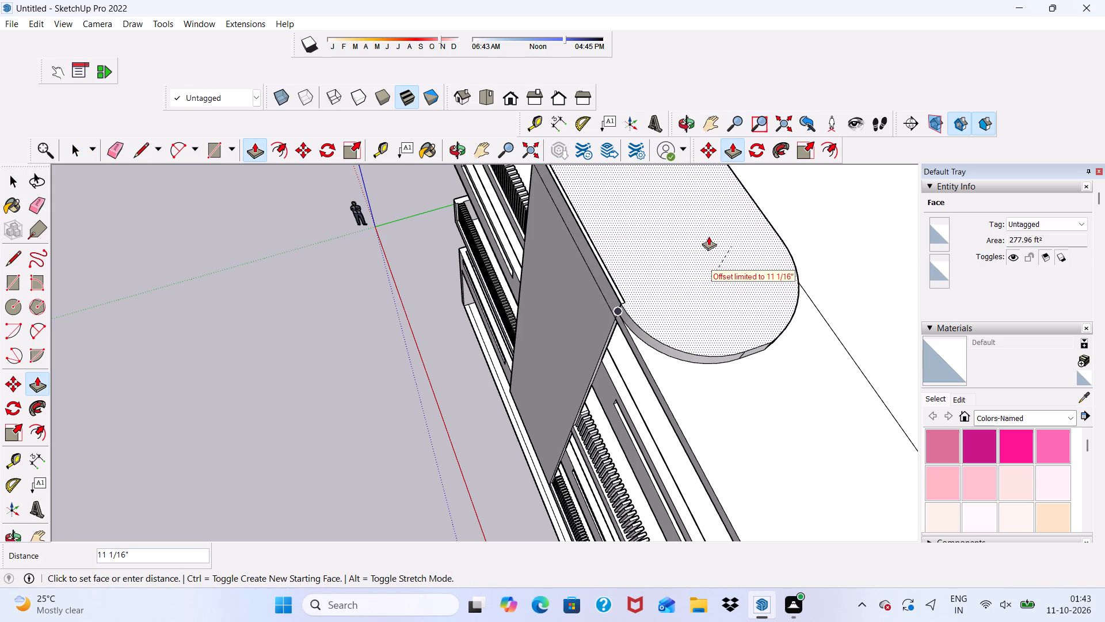
scroll(700, 218, down, 5)
middle_drag(710, 212, 736, 194)
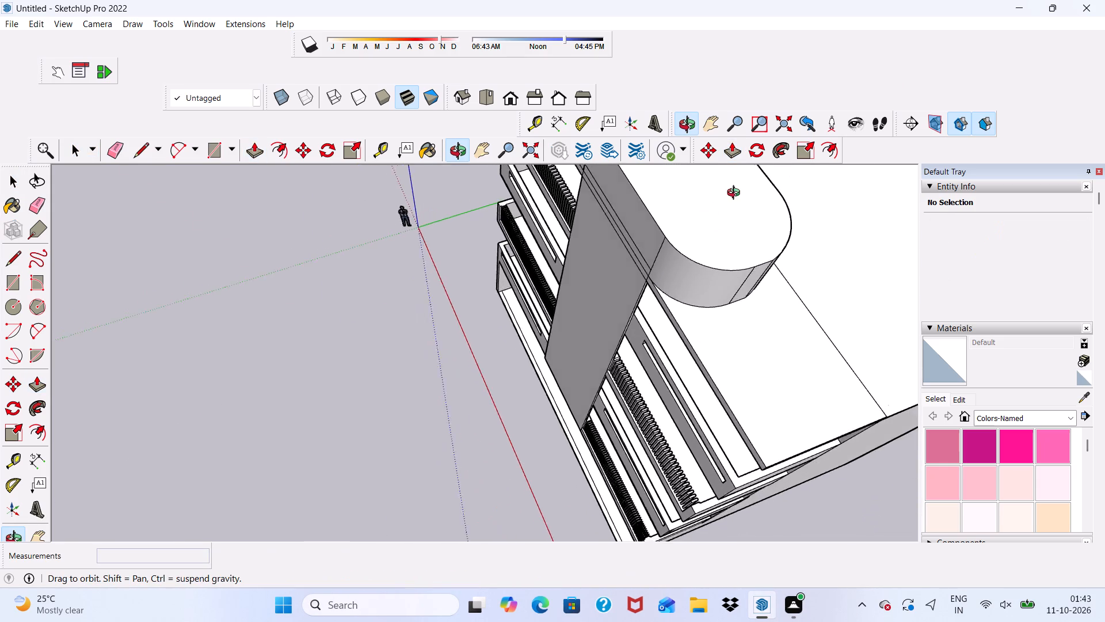
middle_drag(736, 194, 1019, 0)
scroll(650, 168, down, 8)
scroll(612, 172, up, 4)
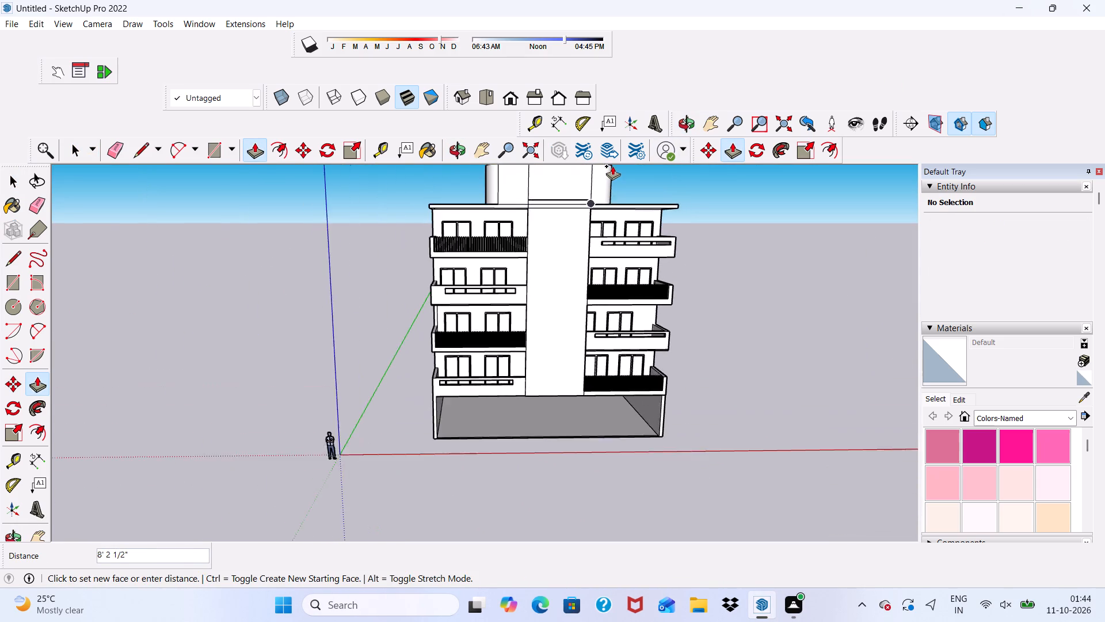
scroll(612, 166, down, 2)
scroll(613, 159, up, 10)
scroll(632, 171, down, 1)
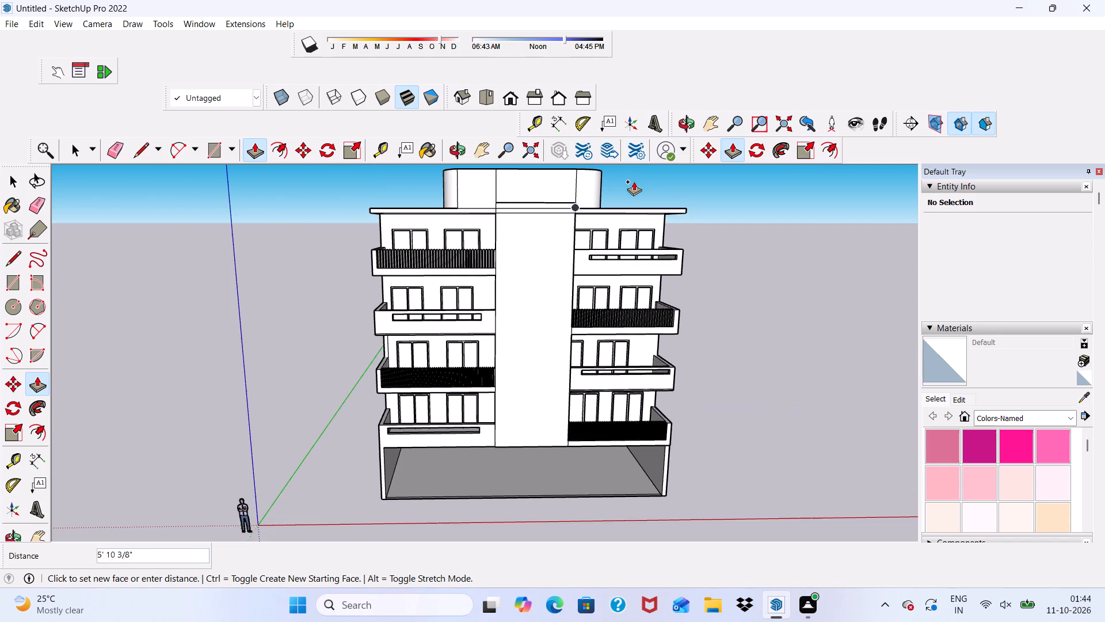
scroll(634, 181, down, 6)
scroll(615, 198, up, 6)
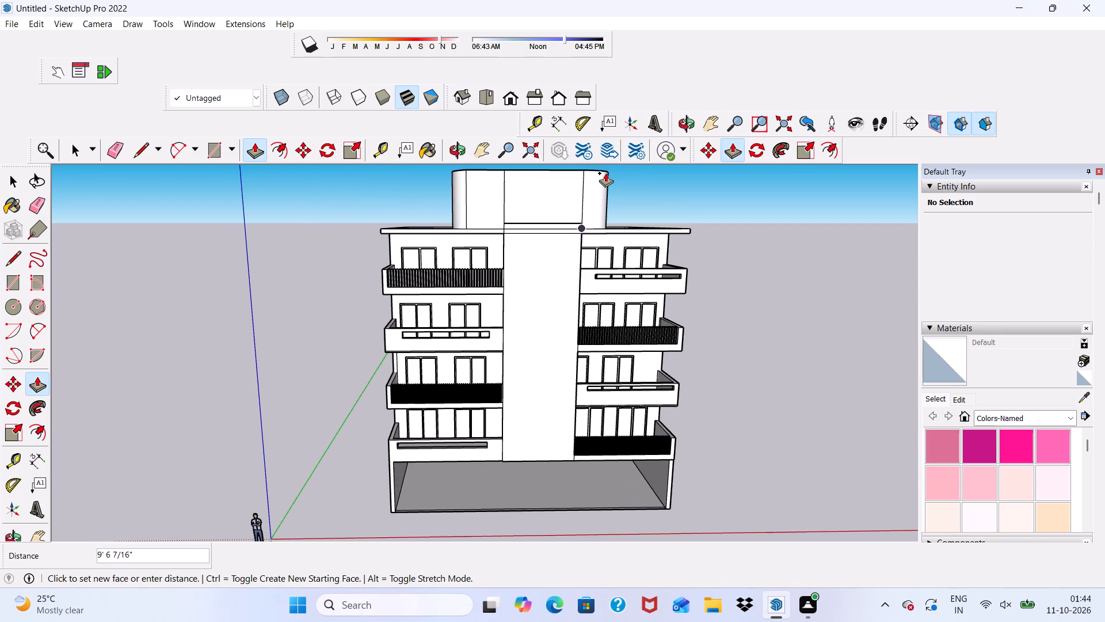
click(605, 173)
scroll(519, 217, up, 3)
key(space)
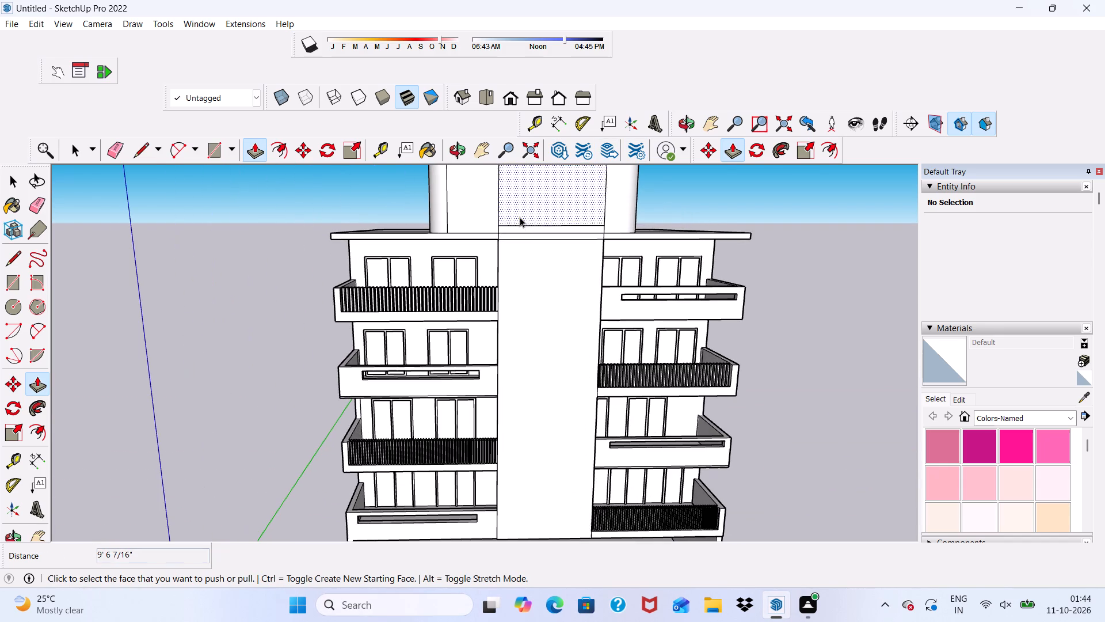
Erase the two horizontal seam lines between the front slab and the rooftop volume so they read as one surface.
scroll(483, 256, down, 4)
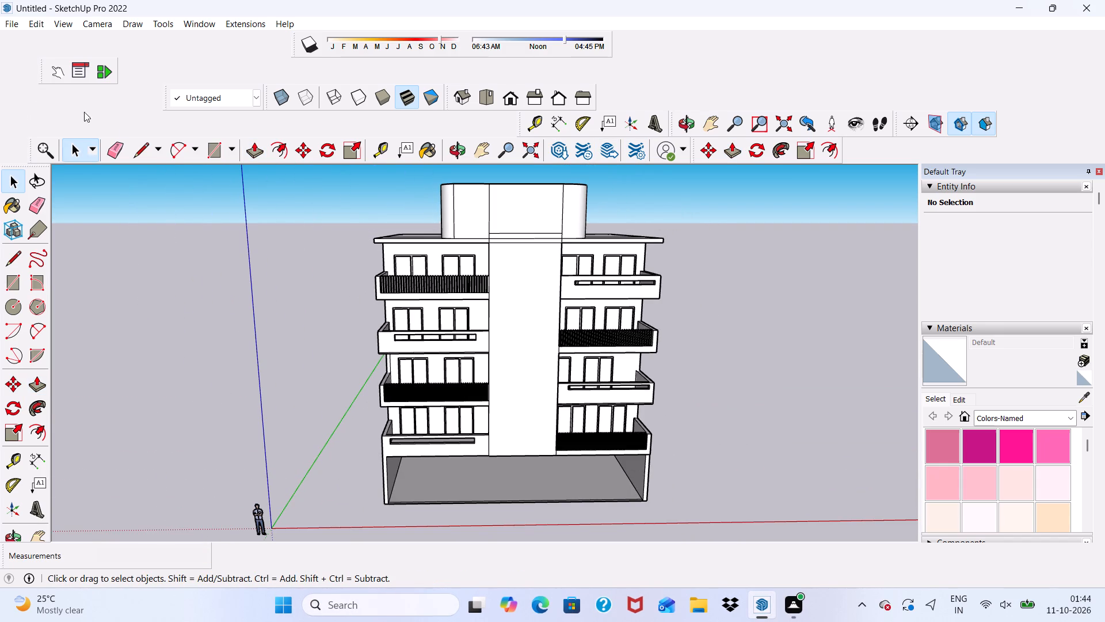
click(118, 143)
scroll(509, 197, up, 3)
drag(516, 241, 517, 257)
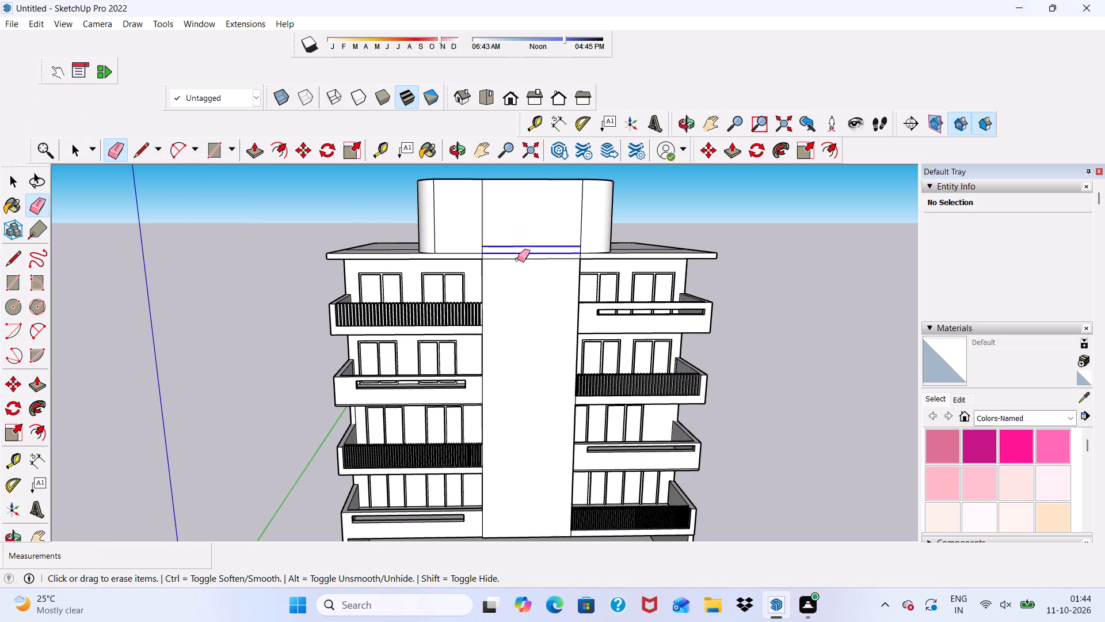
drag(515, 259, 517, 264)
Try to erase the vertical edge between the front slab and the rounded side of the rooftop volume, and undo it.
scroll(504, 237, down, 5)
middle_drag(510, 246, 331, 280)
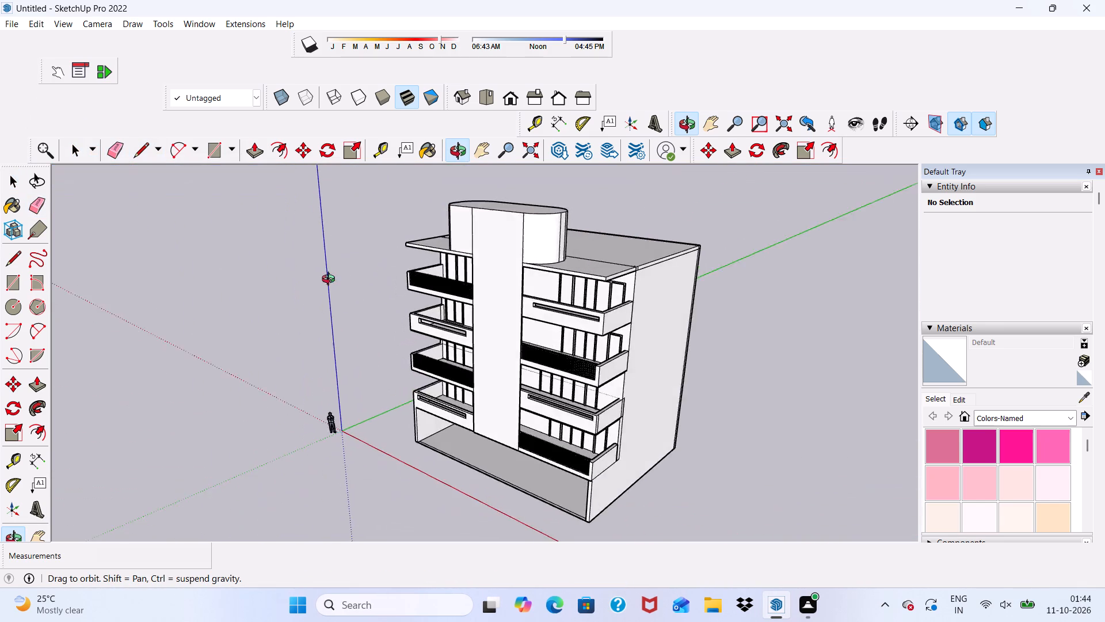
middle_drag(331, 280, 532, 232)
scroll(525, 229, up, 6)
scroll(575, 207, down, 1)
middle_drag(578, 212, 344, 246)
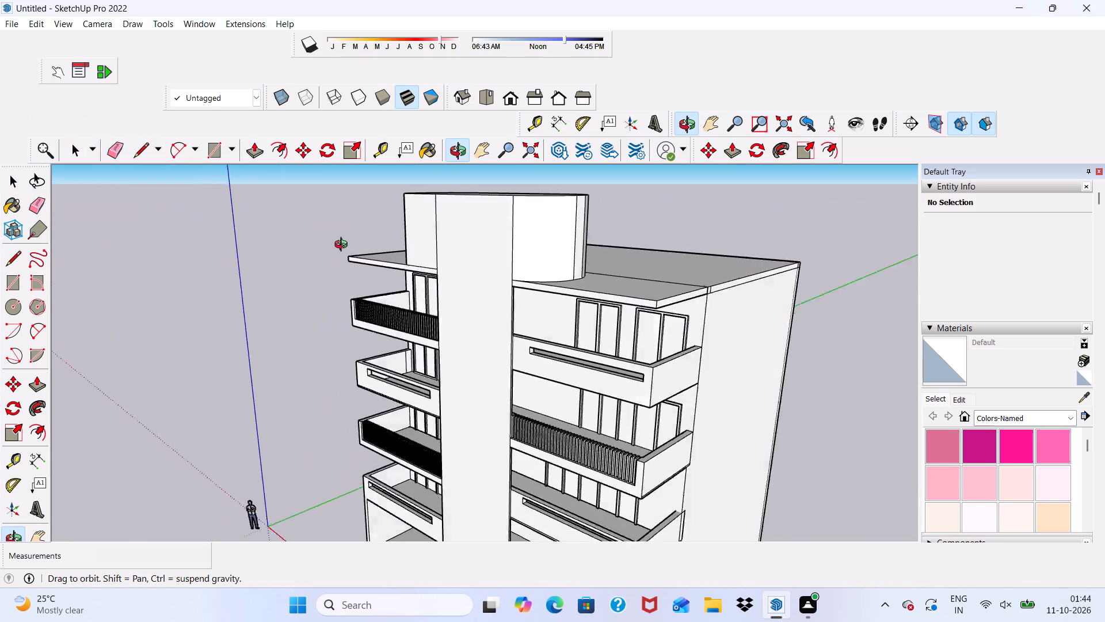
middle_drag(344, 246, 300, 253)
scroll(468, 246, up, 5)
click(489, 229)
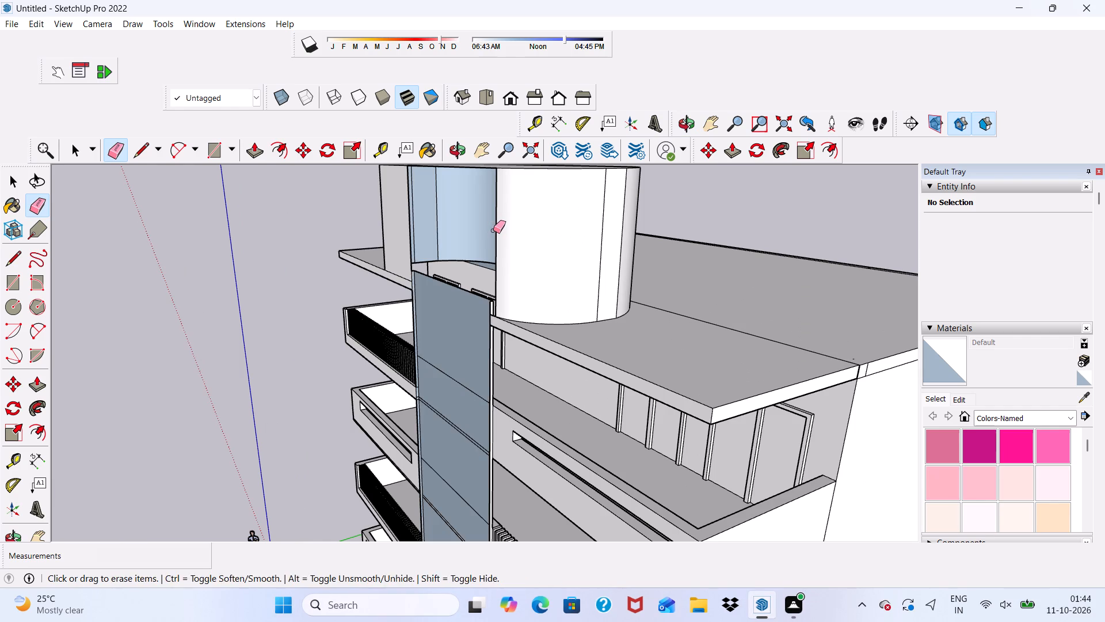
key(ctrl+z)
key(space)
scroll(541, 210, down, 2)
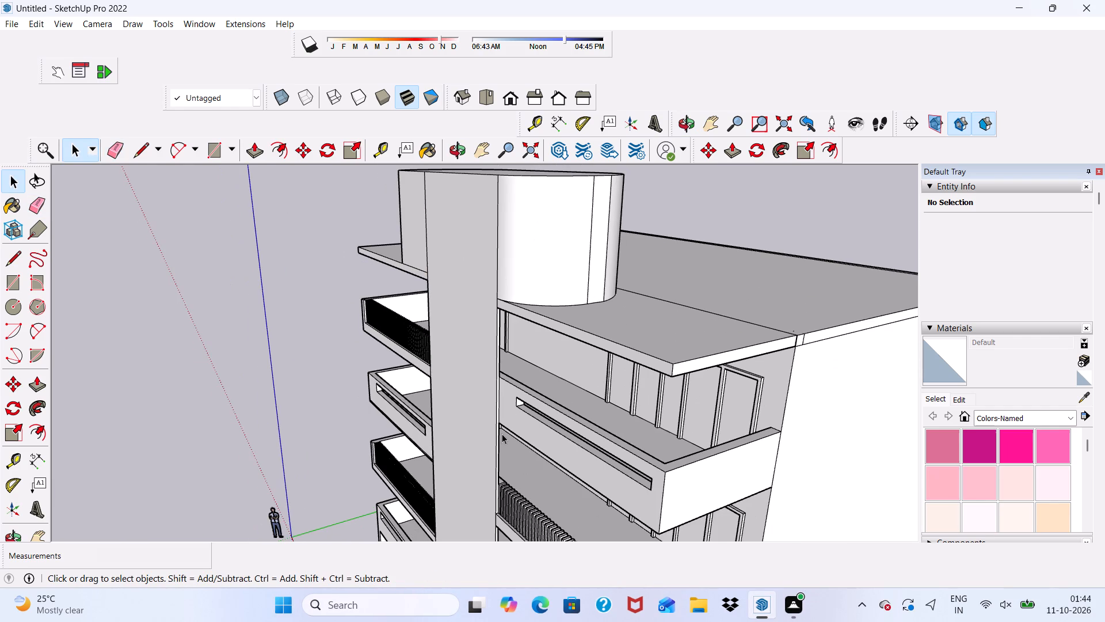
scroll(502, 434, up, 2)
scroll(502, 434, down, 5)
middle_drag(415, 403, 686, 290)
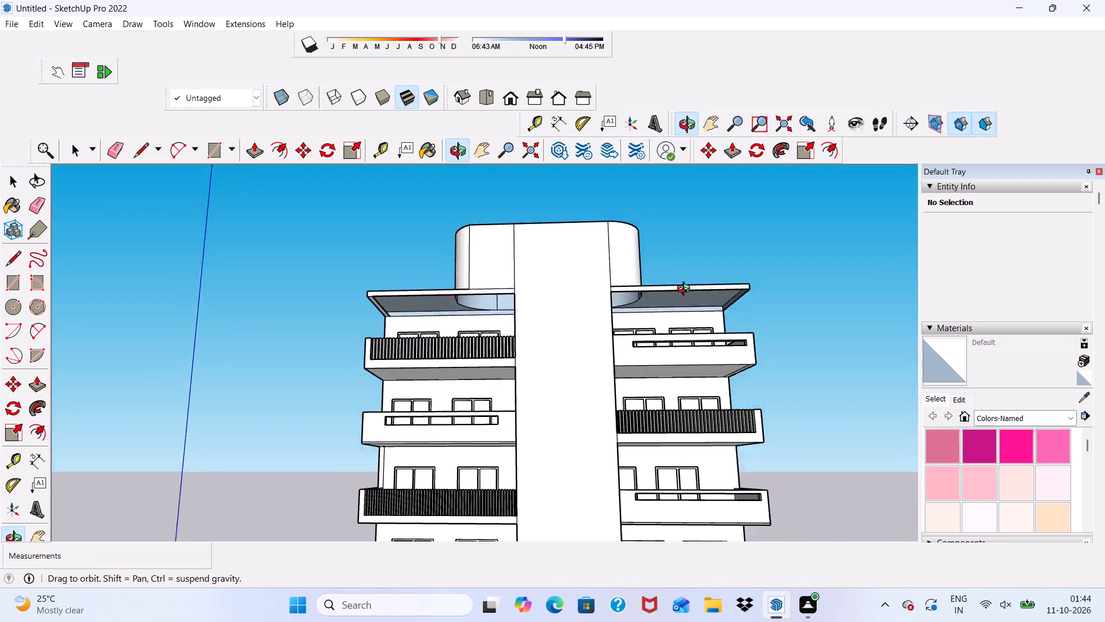
Undo the last erasure of the horizontal seam between the front slab and the rooftop volume.
middle_drag(686, 290, 622, 324)
scroll(458, 411, up, 5)
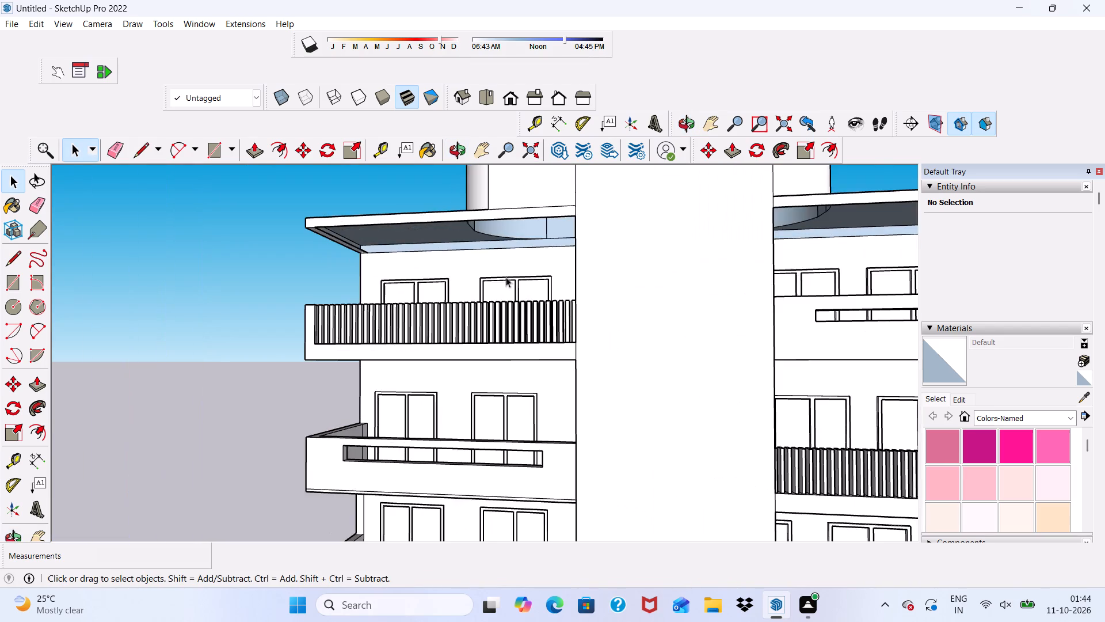
scroll(532, 230, up, 4)
scroll(352, 312, up, 3)
click(323, 226)
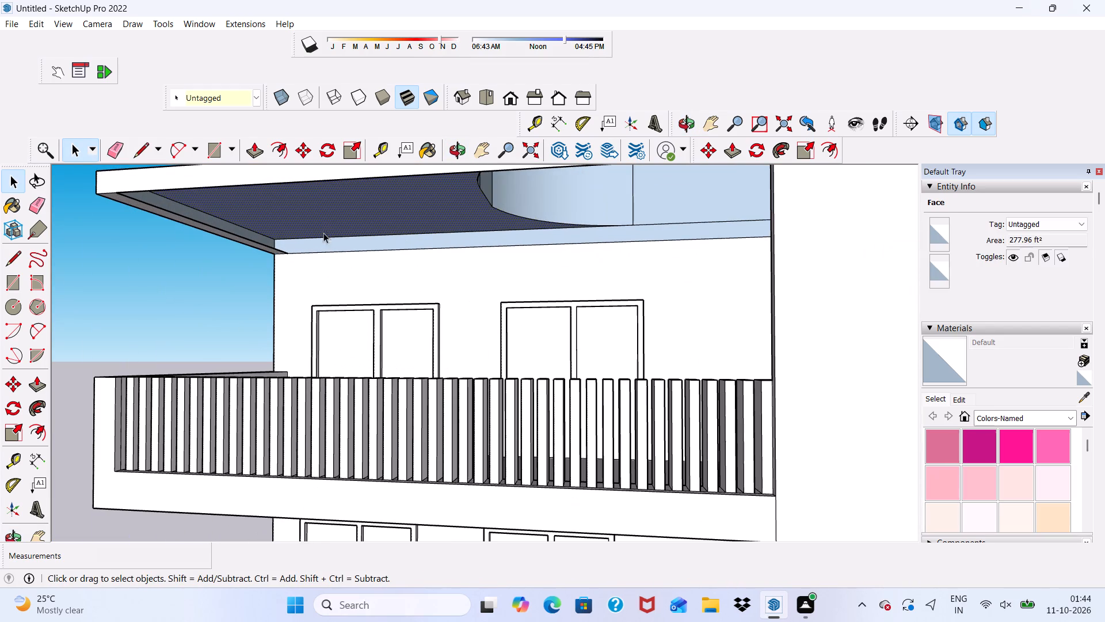
key(ctrl+z)
scroll(348, 287, down, 7)
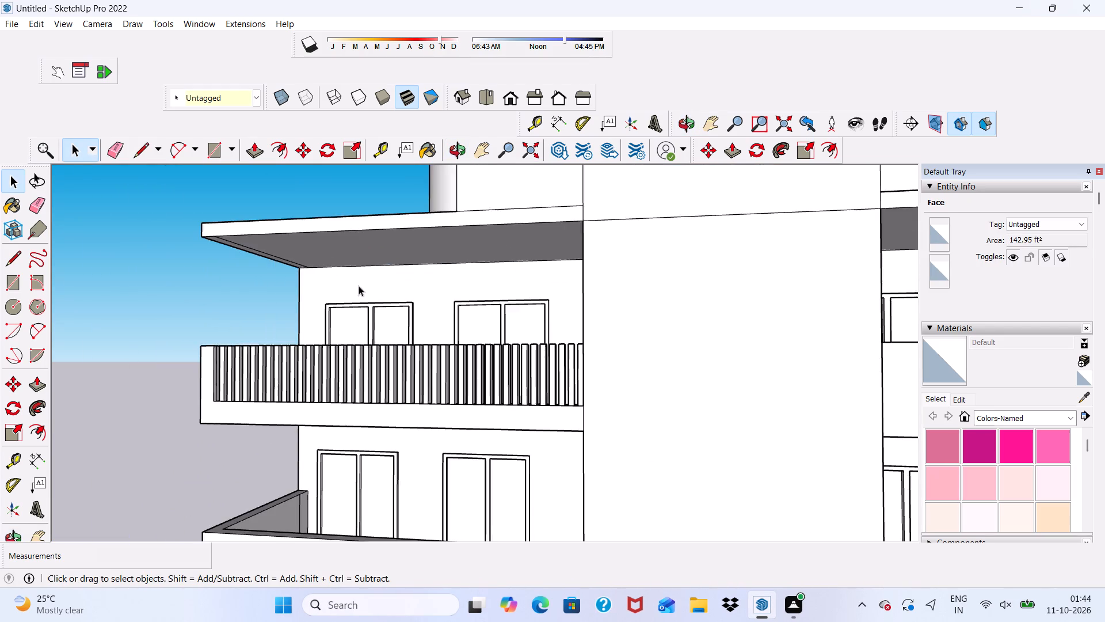
scroll(359, 286, down, 3)
middle_drag(402, 317, 344, 350)
scroll(464, 248, up, 3)
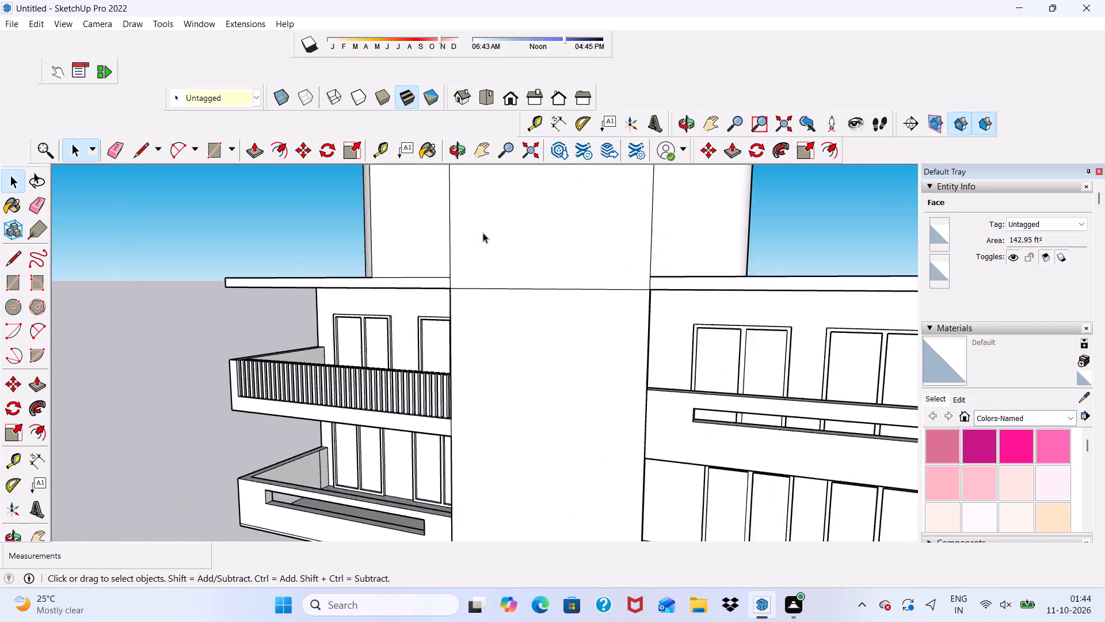
scroll(483, 233, up, 2)
scroll(470, 238, down, 9)
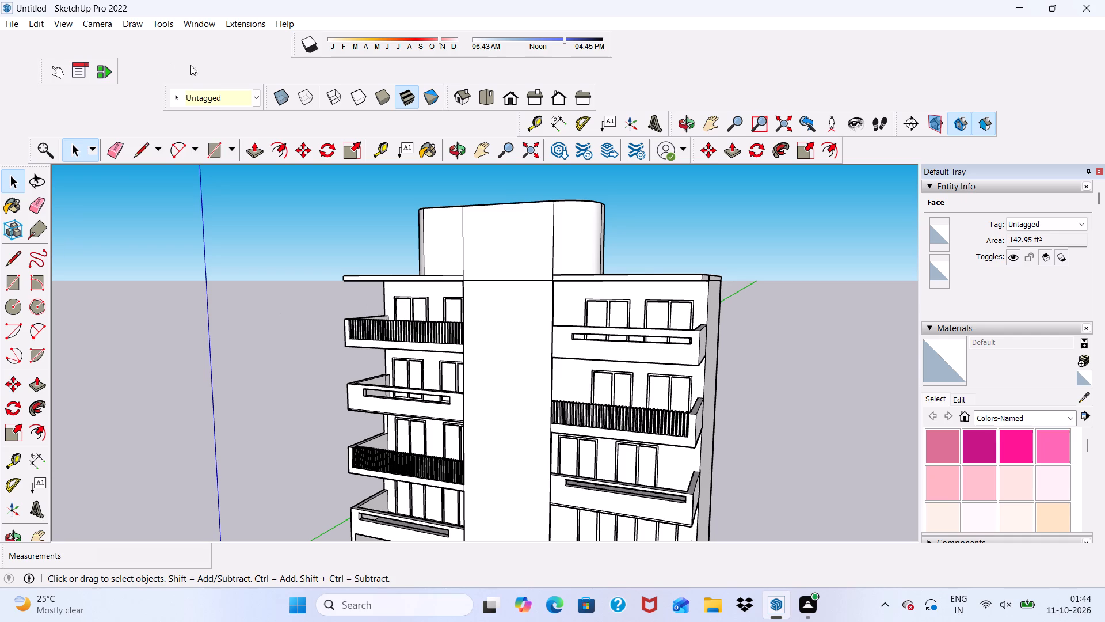
Draw a vertical rectangle about 51' 3 7/16" by 1' 1/2" along the front slab's edge, from the rooftop volume's top to the slab's bottom.
click(218, 151)
scroll(426, 244, down, 1)
scroll(428, 244, up, 4)
scroll(492, 198, up, 2)
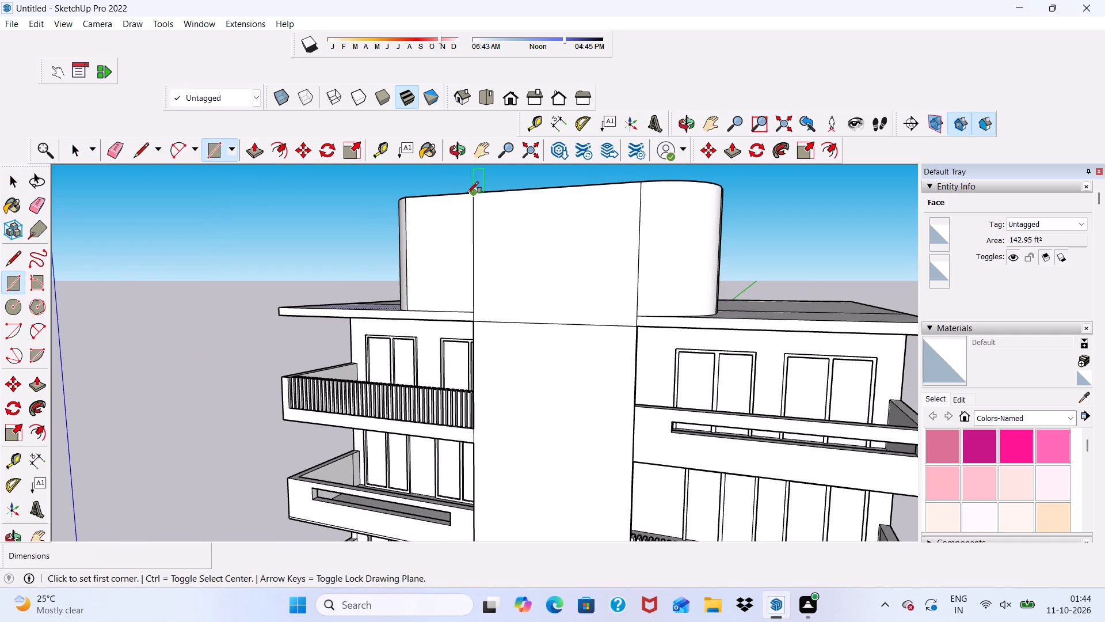
click(470, 196)
scroll(488, 219, down, 6)
scroll(506, 461, up, 3)
scroll(506, 469, down, 5)
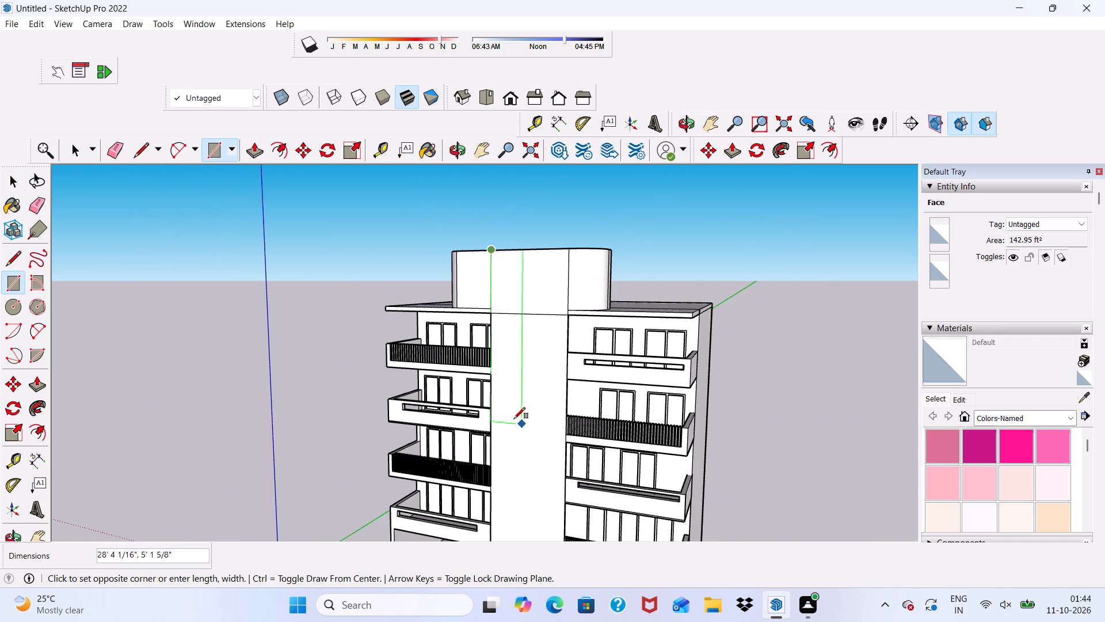
scroll(510, 430, down, 5)
scroll(513, 531, up, 12)
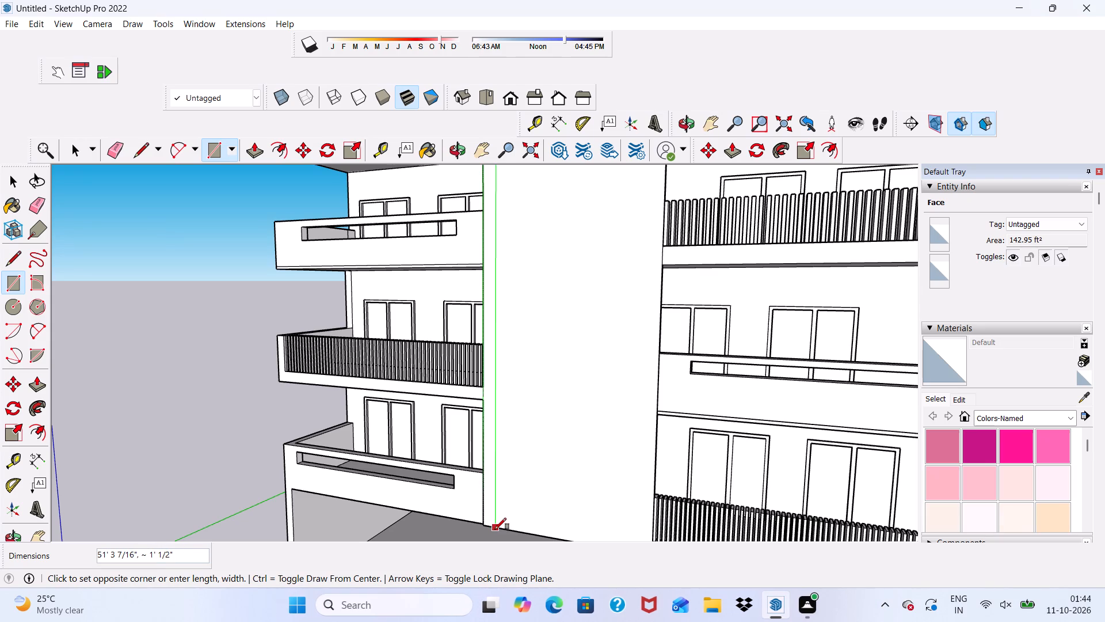
click(495, 529)
scroll(487, 520, down, 8)
Copy the part of the narrow strip below the roof seam about 1' 6 13/16" sideways across the front slab.
key(space)
scroll(523, 381, up, 4)
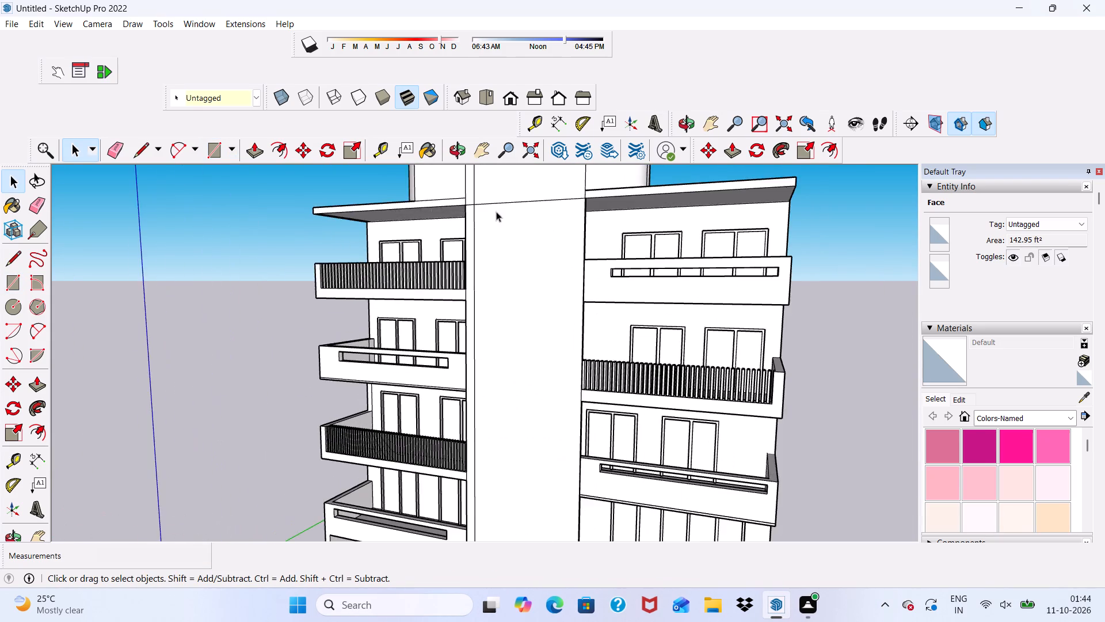
scroll(481, 238, down, 1)
scroll(470, 303, up, 1)
double_click(473, 307)
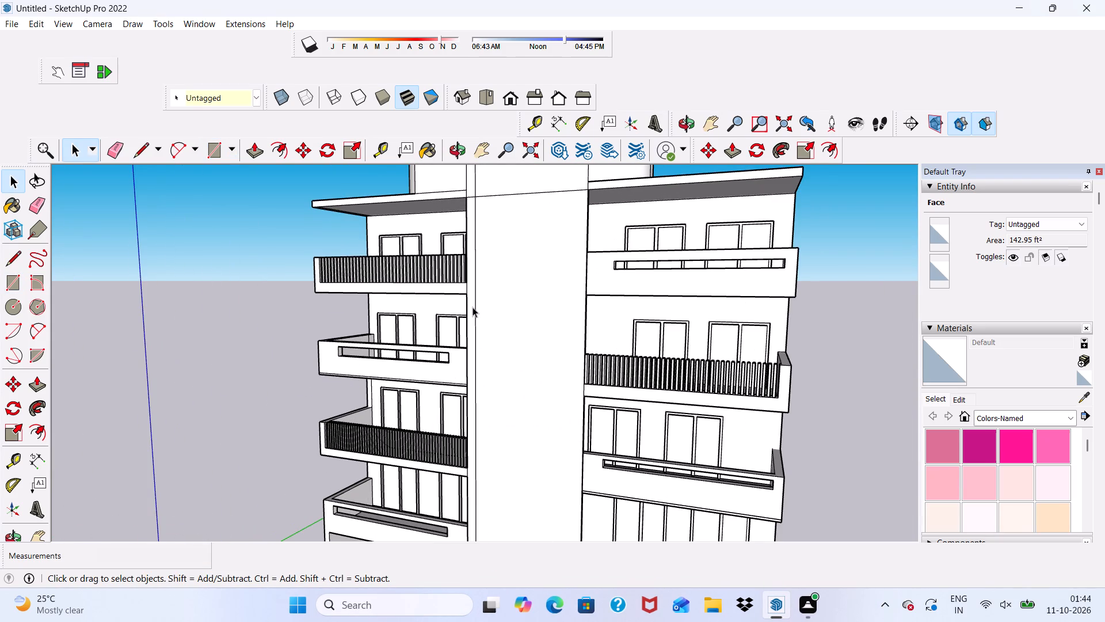
click(298, 148)
click(471, 392)
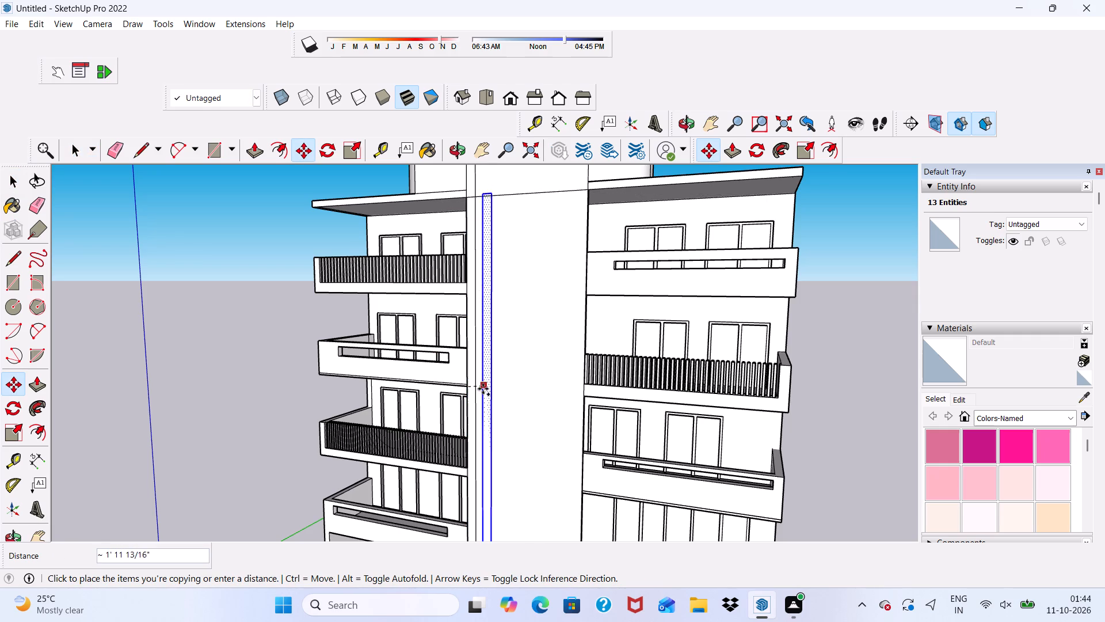
scroll(482, 386, down, 6)
scroll(500, 395, up, 6)
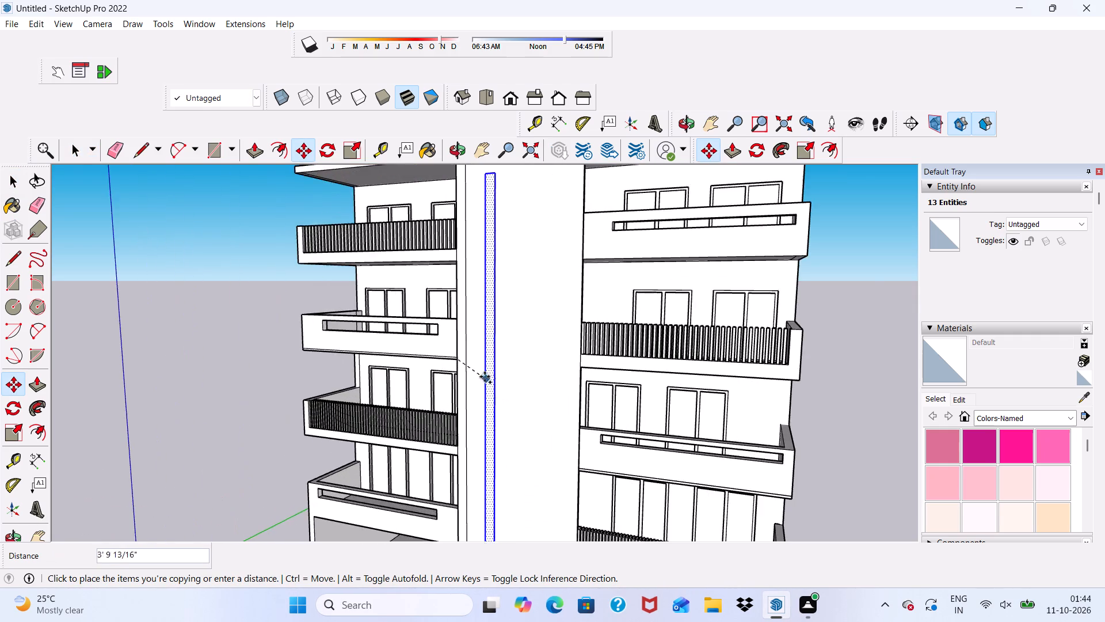
scroll(485, 376, up, 3)
scroll(477, 370, down, 7)
scroll(475, 358, up, 2)
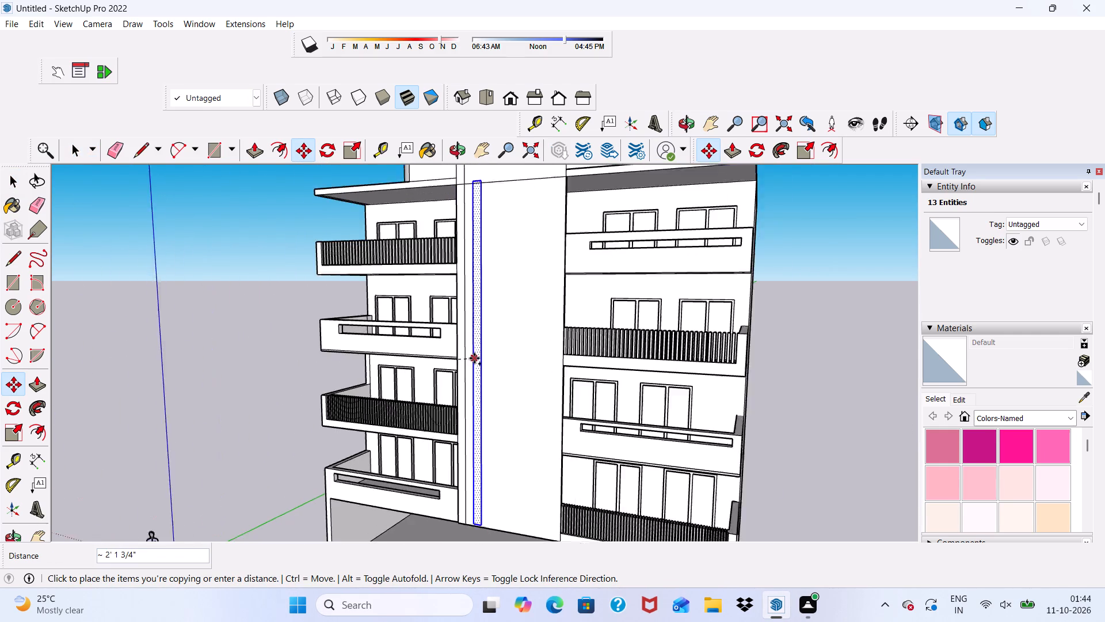
scroll(474, 358, up, 1)
scroll(473, 358, down, 1)
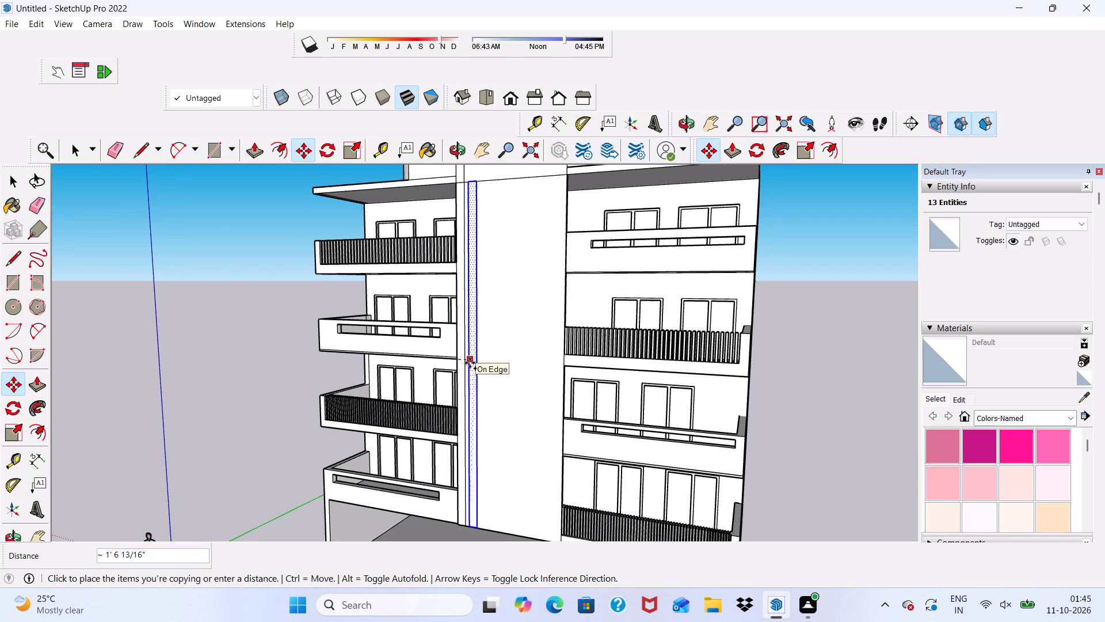
click(470, 363)
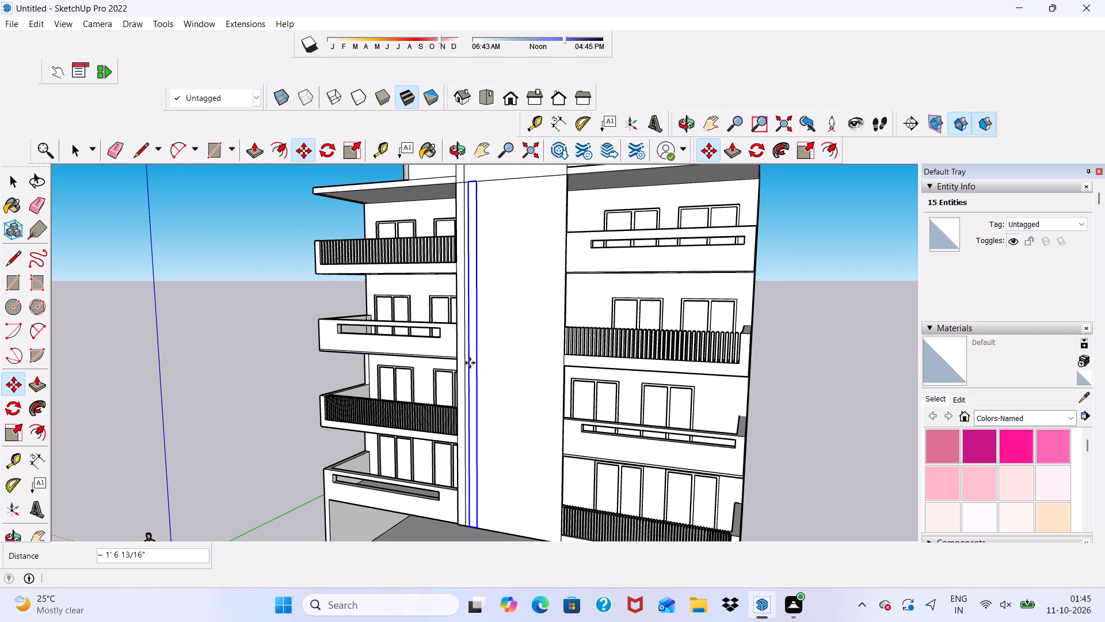
Array the copied strip 10 times at the same spacing across the front slab.
key(shift+asterisk)
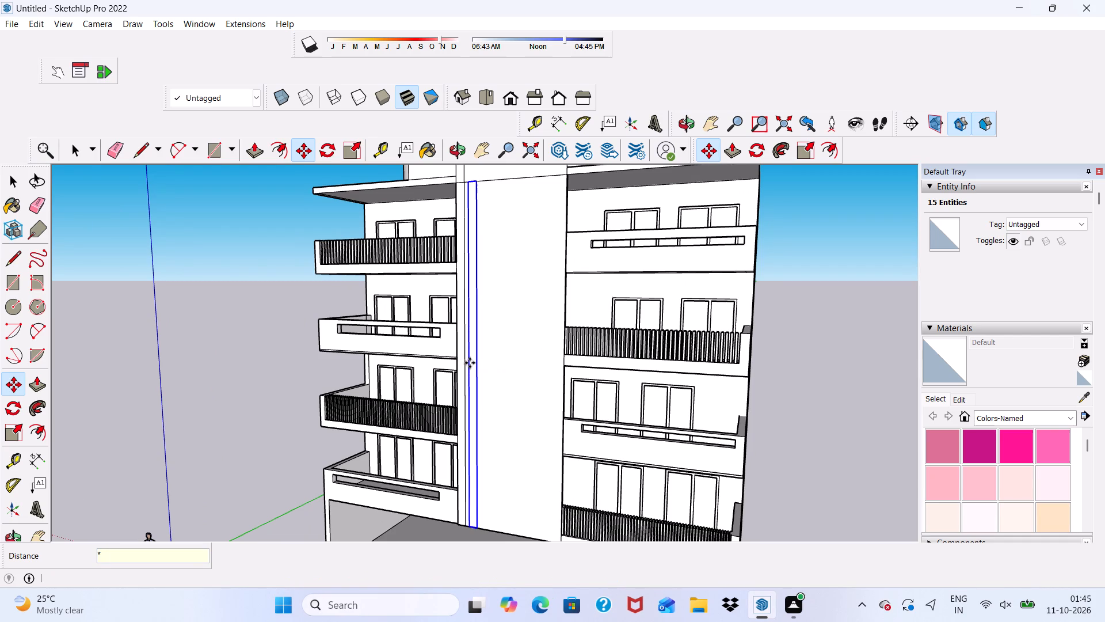
text(10)
key(Return)
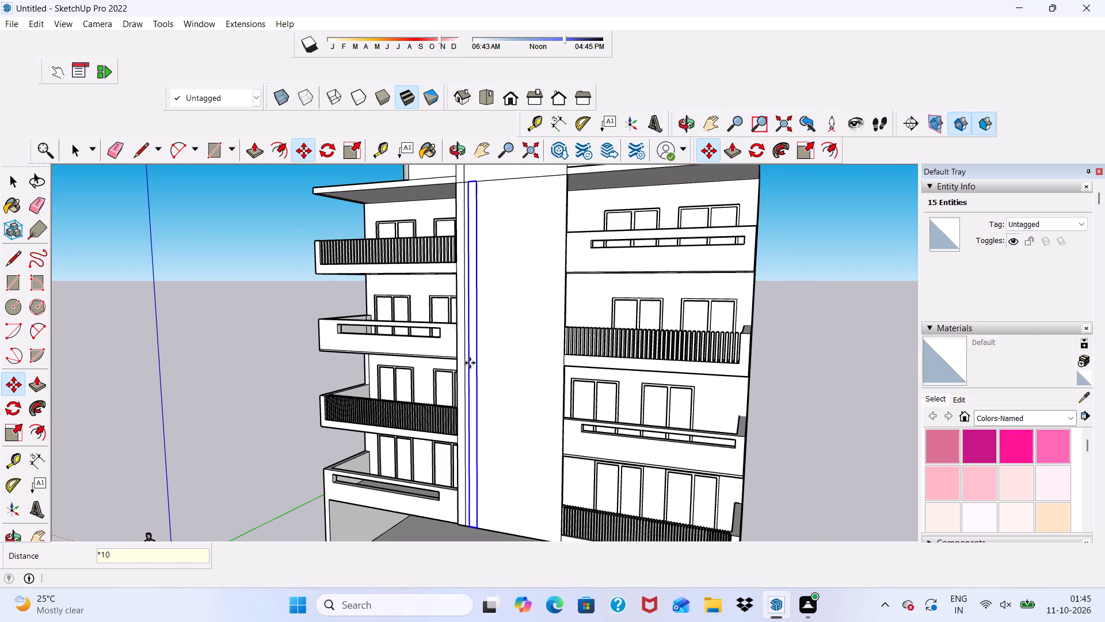
key(space)
Erase the upper parts of the strip copies that overrun the front slab, including their outlines on the roof edge.
scroll(542, 374, down, 4)
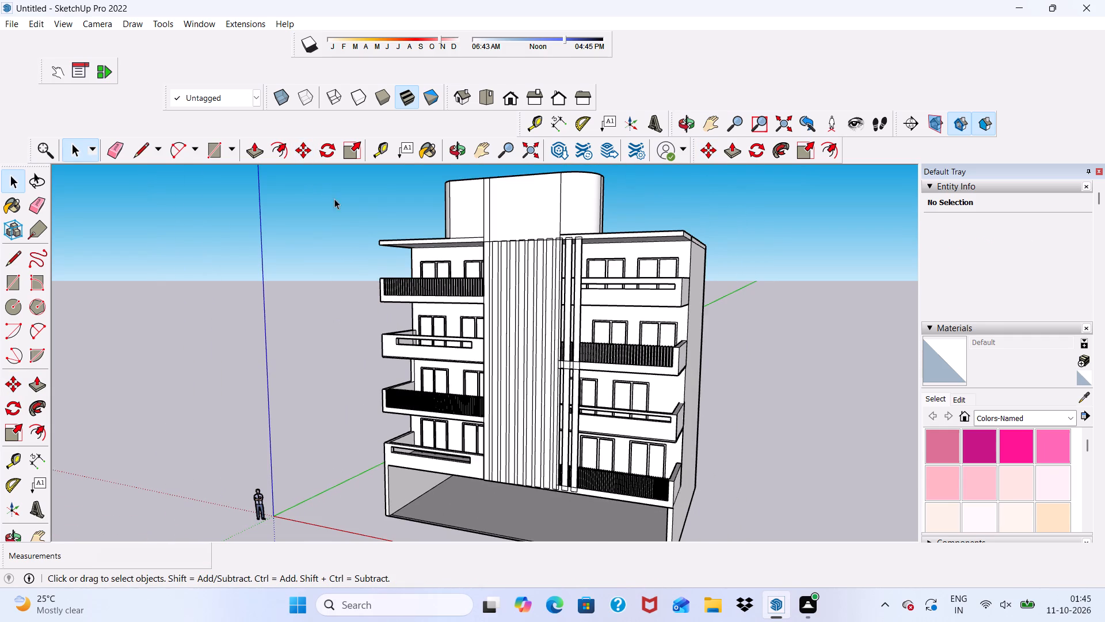
click(115, 149)
scroll(579, 272, up, 9)
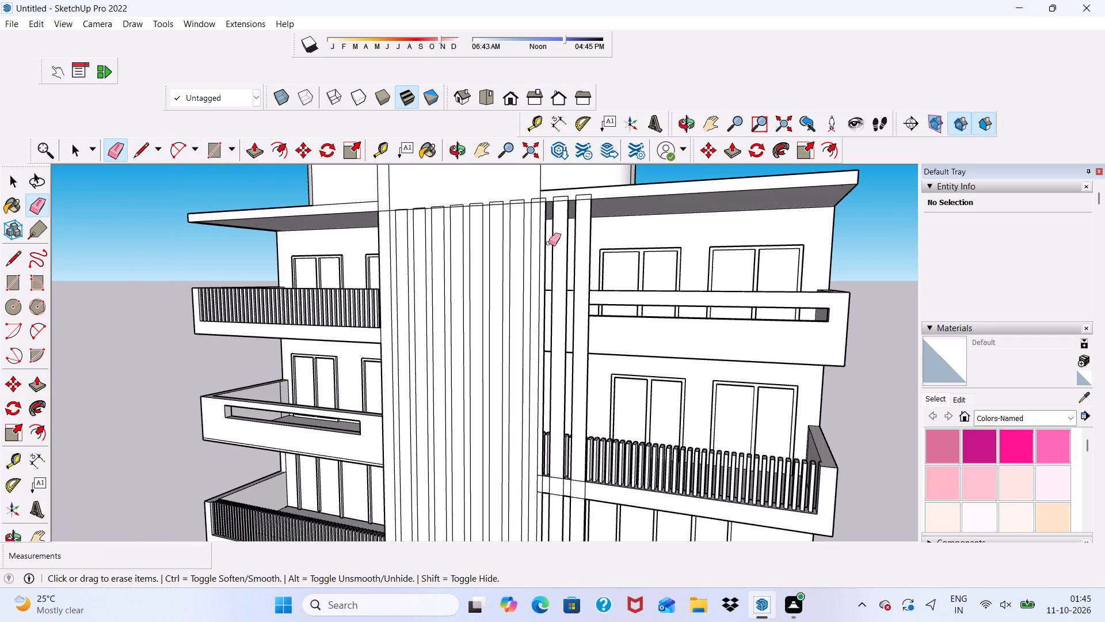
drag(551, 240, 595, 250)
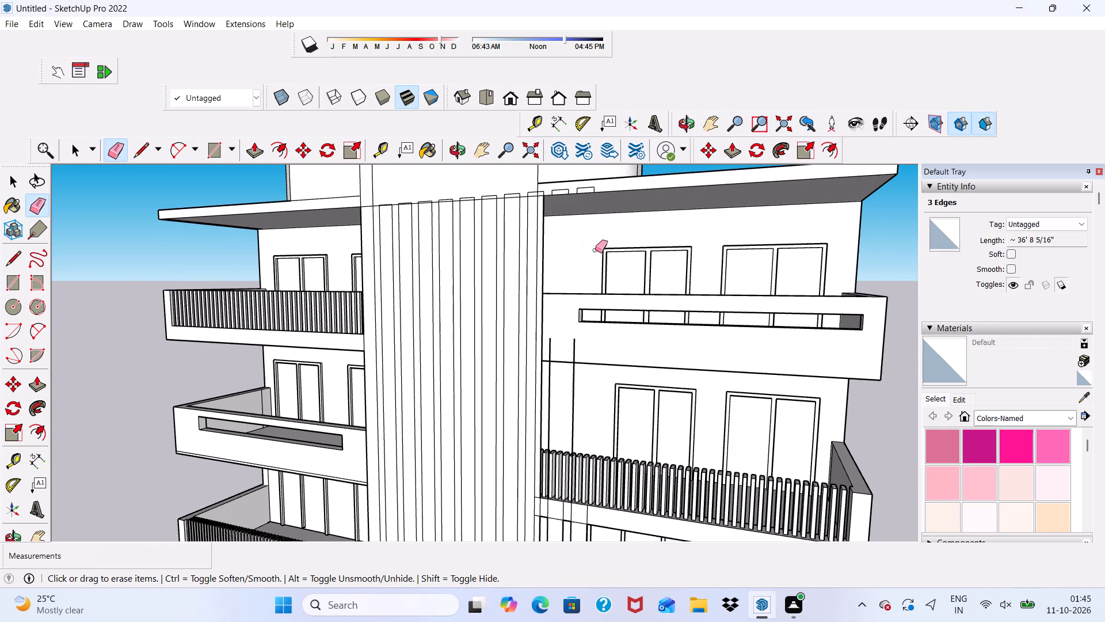
scroll(565, 187, up, 9)
click(561, 191)
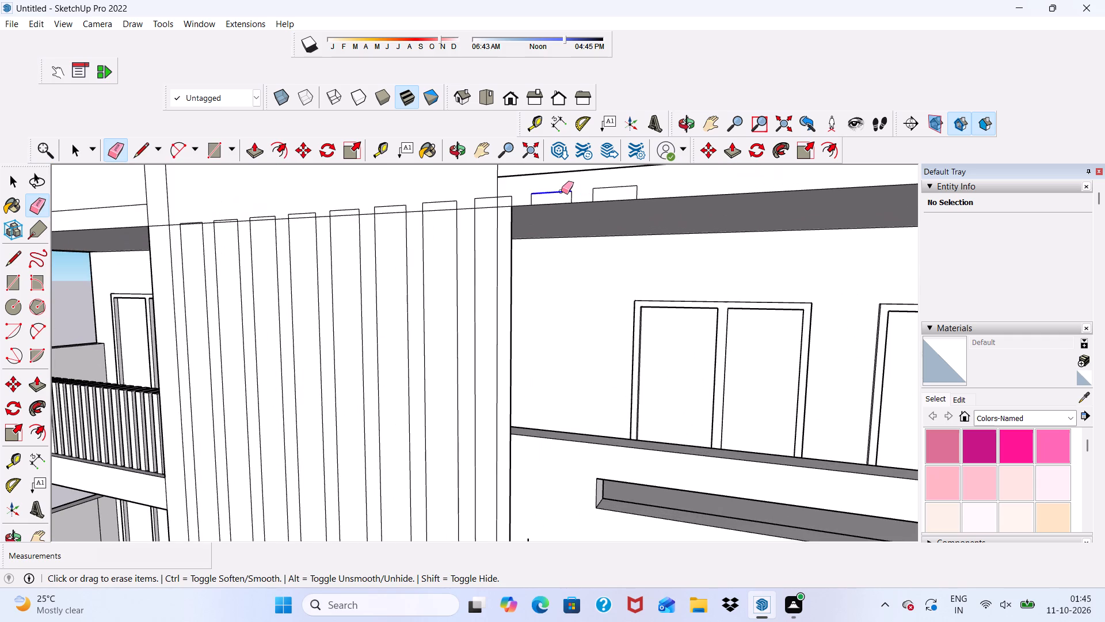
drag(555, 194, 540, 198)
drag(535, 198, 523, 199)
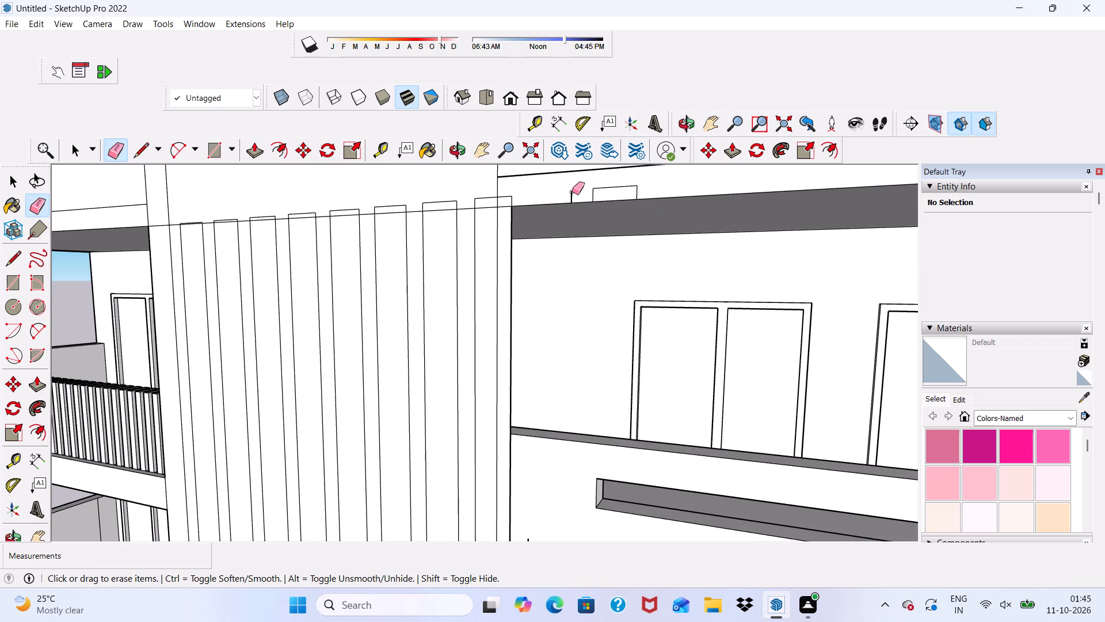
drag(572, 192, 573, 197)
drag(593, 192, 603, 192)
click(608, 190)
drag(611, 189, 637, 187)
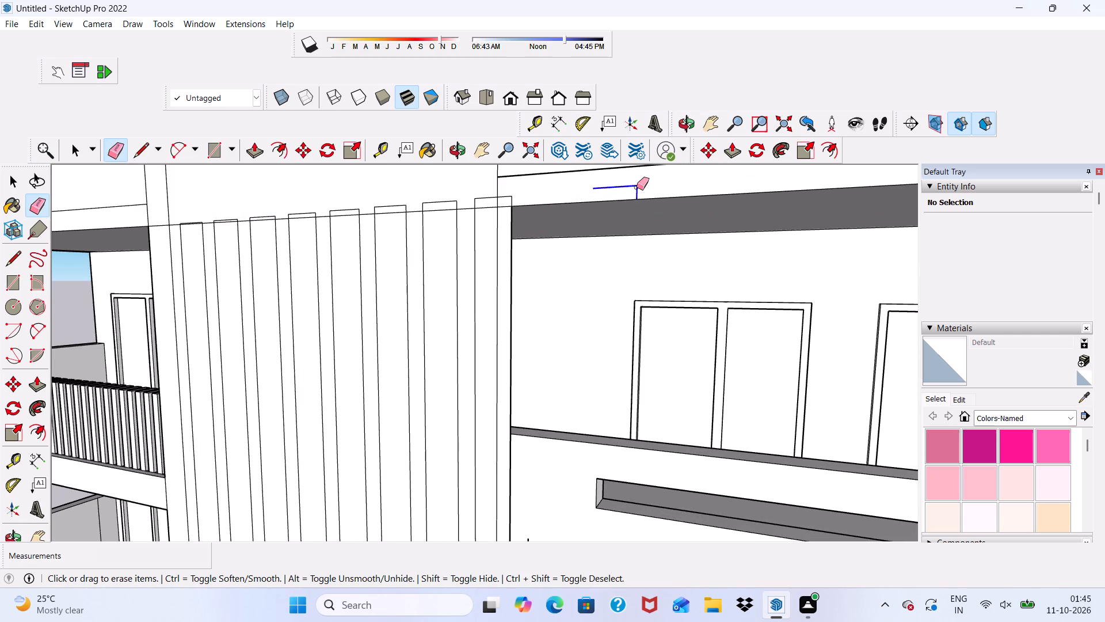
drag(637, 187, 640, 188)
Erase the leftover strip lines beyond the slab between the top slotted balcony and the slatted balcony below it.
scroll(581, 199, down, 14)
scroll(605, 304, up, 7)
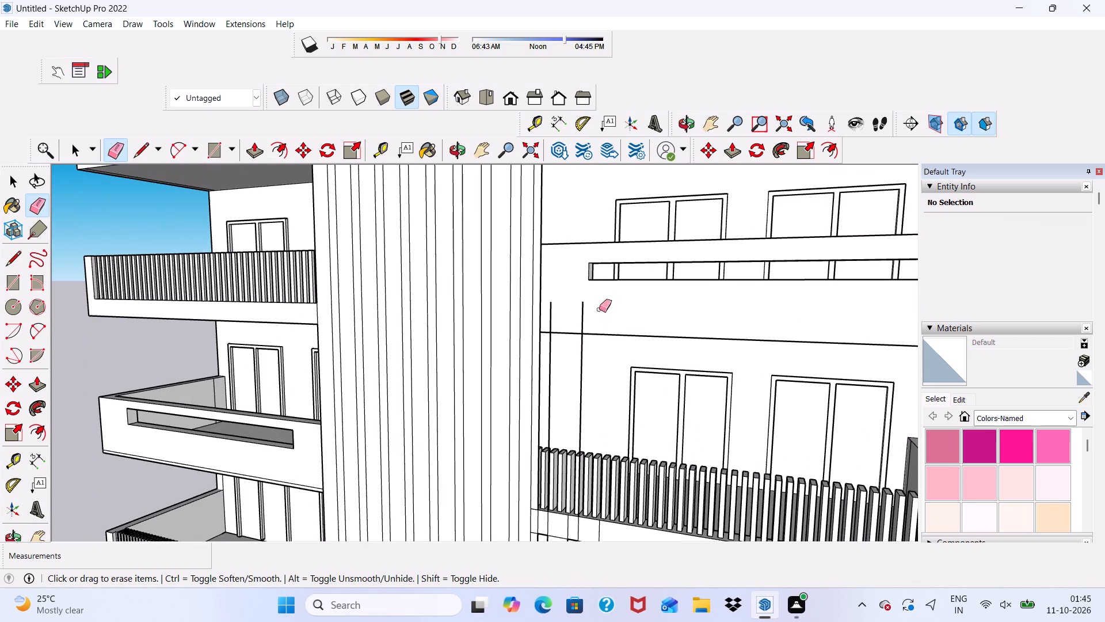
click(579, 395)
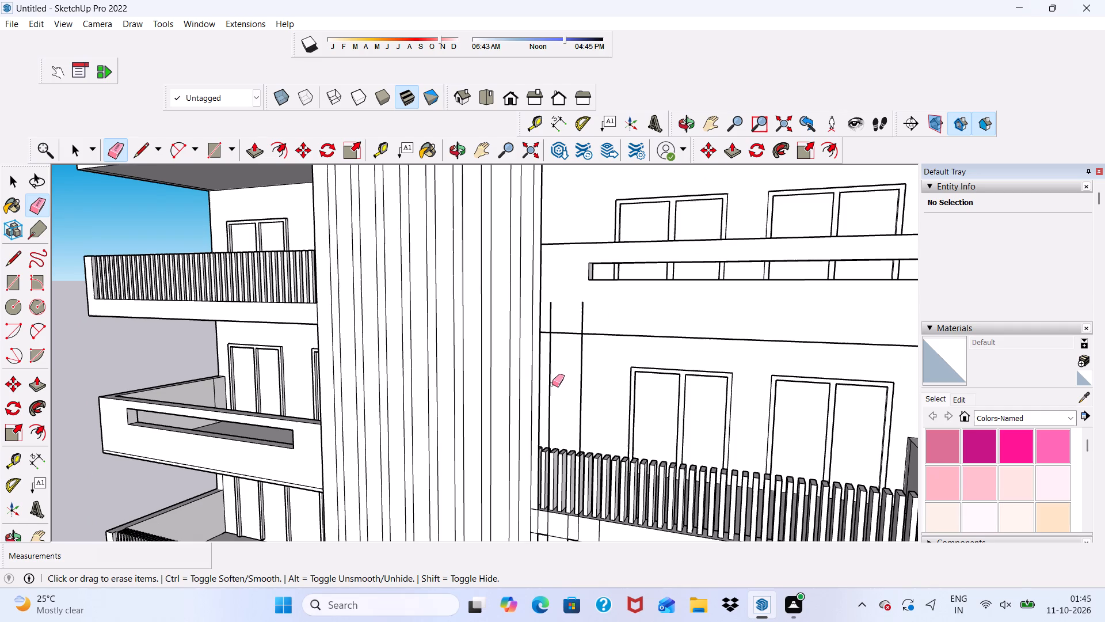
drag(552, 384, 550, 391)
drag(577, 389, 584, 385)
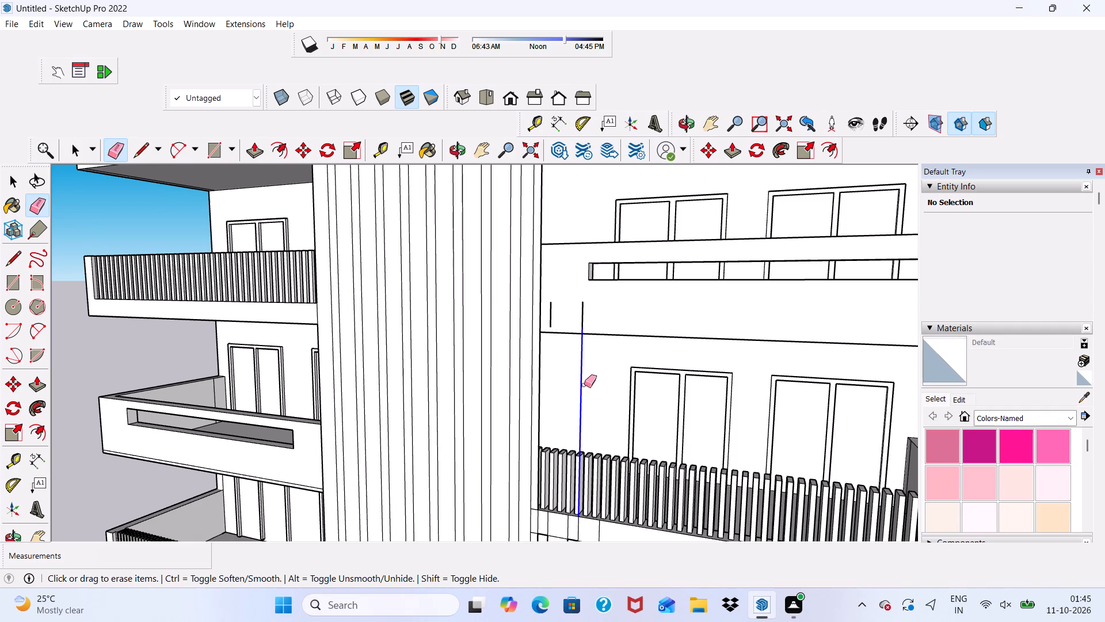
scroll(592, 317, up, 5)
drag(577, 312, 558, 318)
drag(516, 313, 531, 321)
click(572, 331)
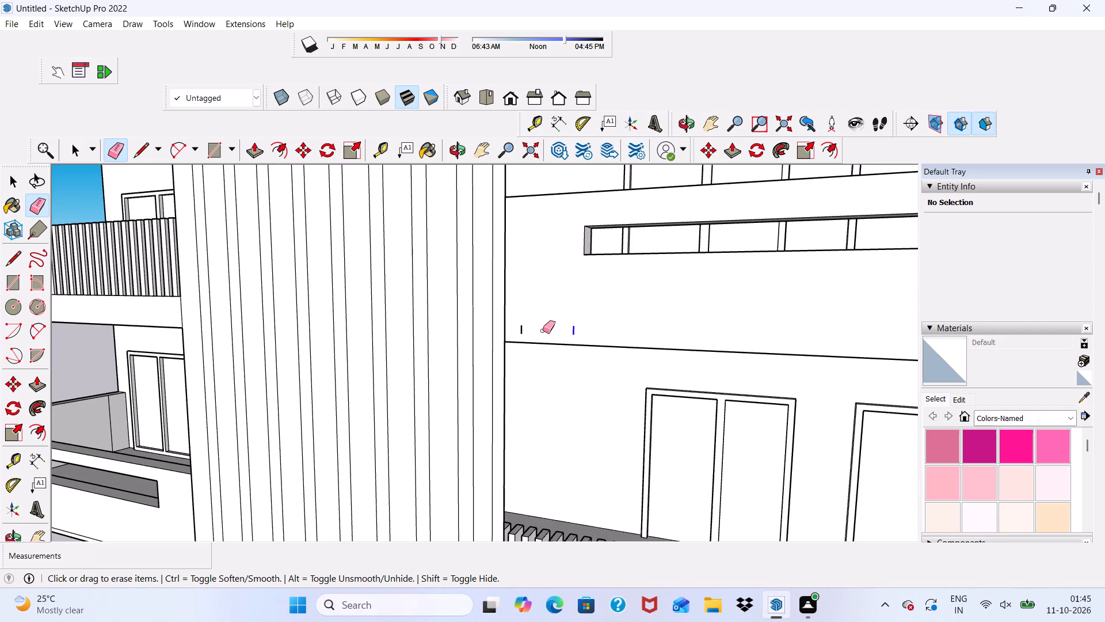
click(521, 331)
Erase the overrunning strip lines on the upper slatted balcony's base band and the long vertical edges below it.
scroll(512, 329, down, 4)
scroll(521, 312, up, 1)
scroll(520, 285, down, 6)
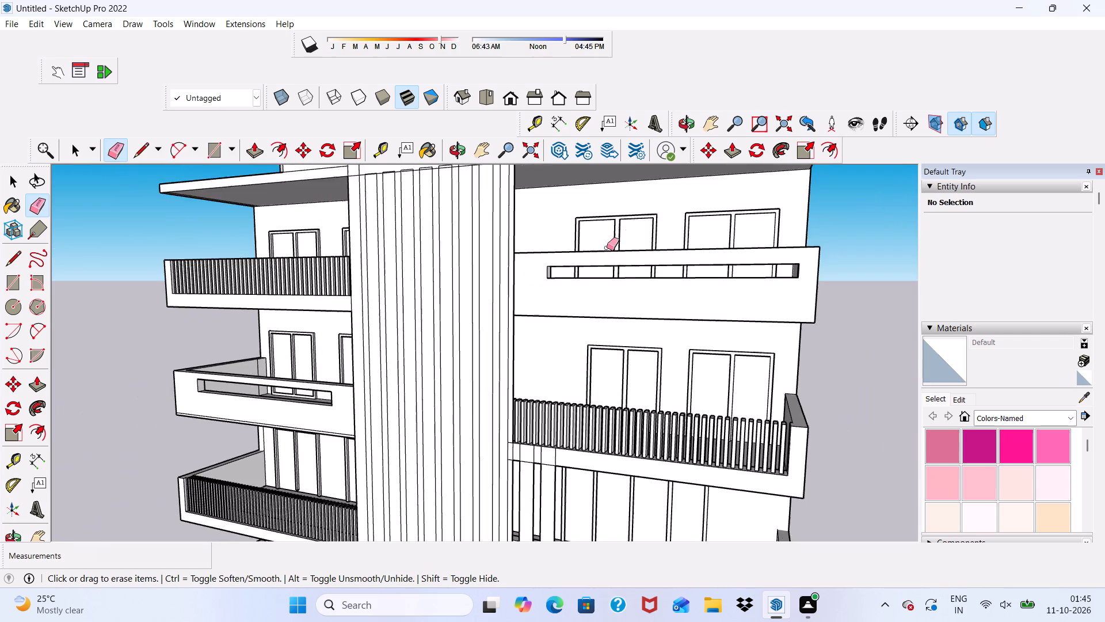
scroll(614, 222, down, 6)
scroll(584, 420, up, 6)
scroll(554, 354, up, 4)
scroll(542, 304, up, 3)
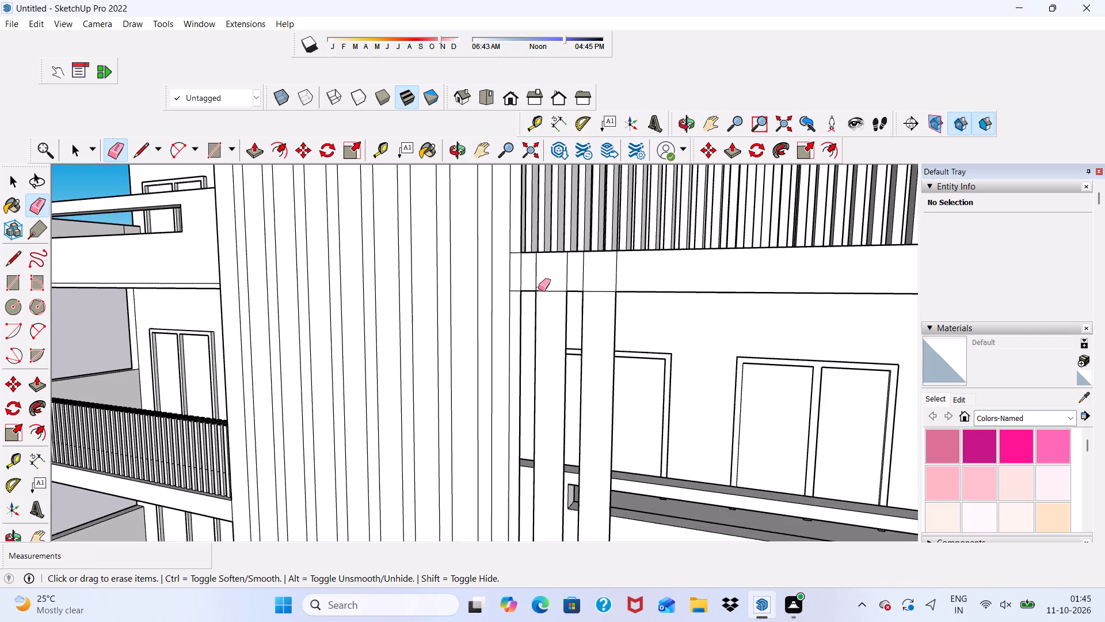
drag(531, 272, 616, 276)
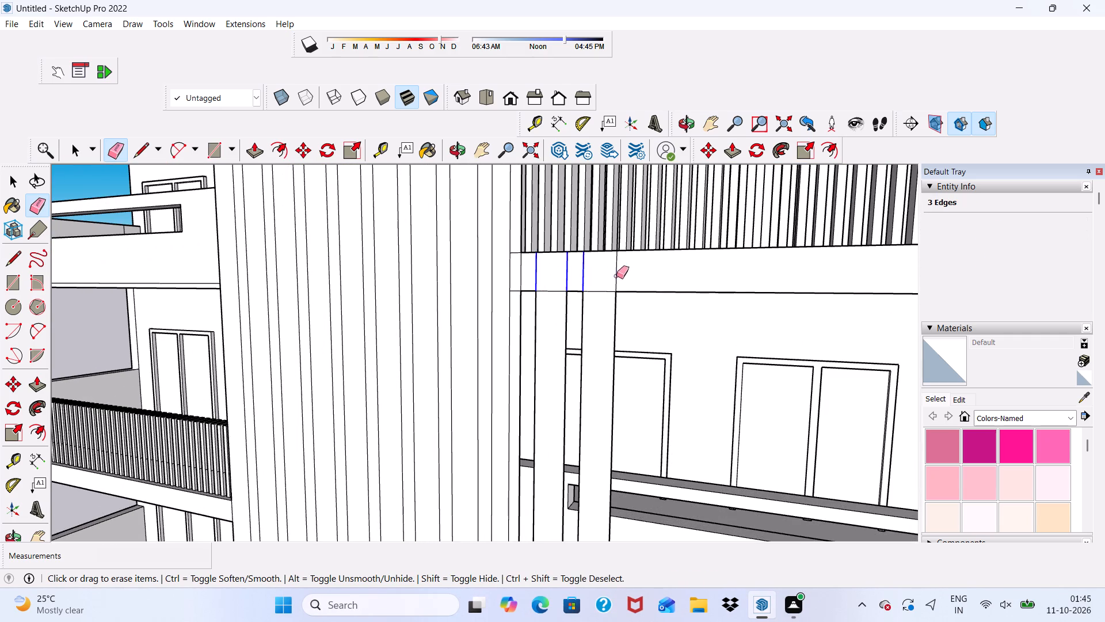
drag(616, 276, 620, 276)
drag(621, 318, 537, 352)
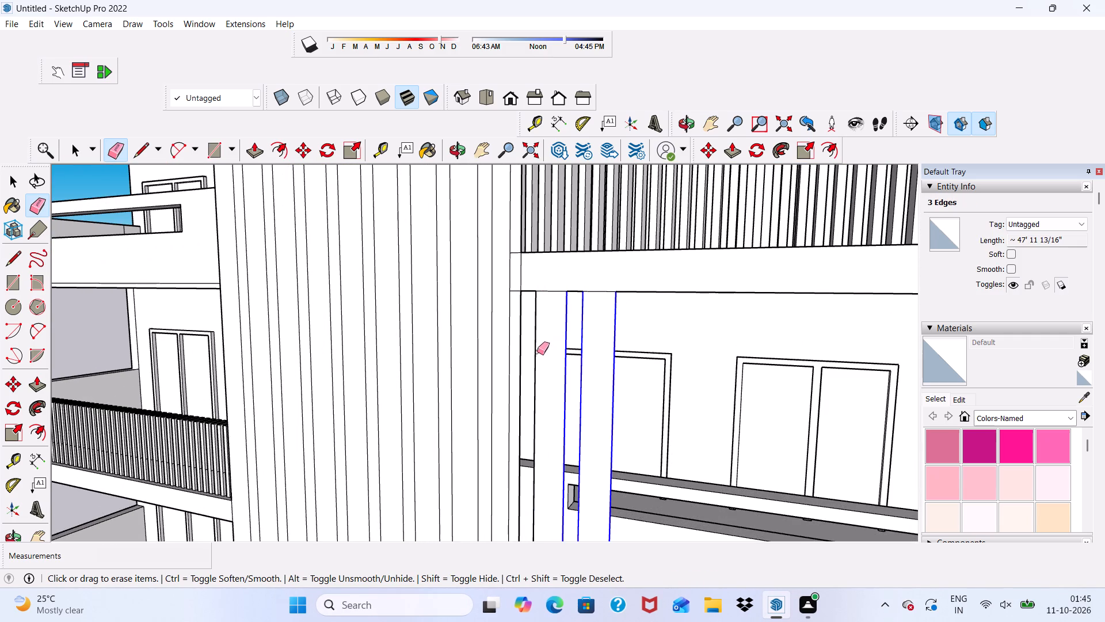
drag(537, 352, 534, 357)
Erase the leftover strip lines beside the slab between the slotted balcony and the lowest slatted balcony, including the stubs on the slotted balcony's band.
scroll(552, 306, down, 12)
scroll(647, 420, up, 8)
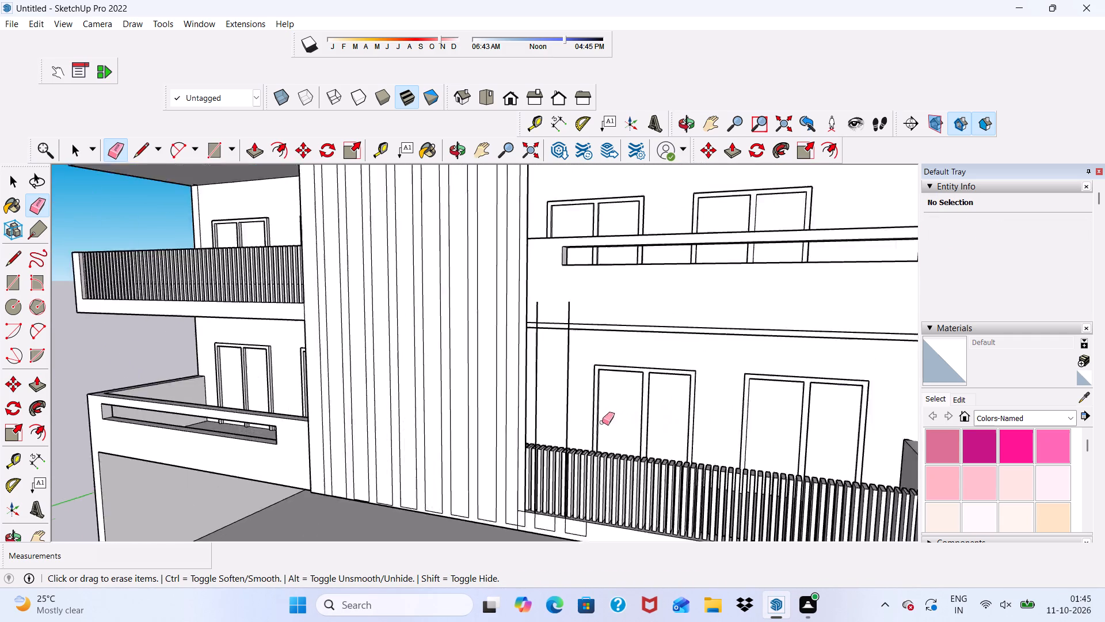
scroll(602, 422, up, 2)
drag(542, 404, 549, 405)
click(549, 405)
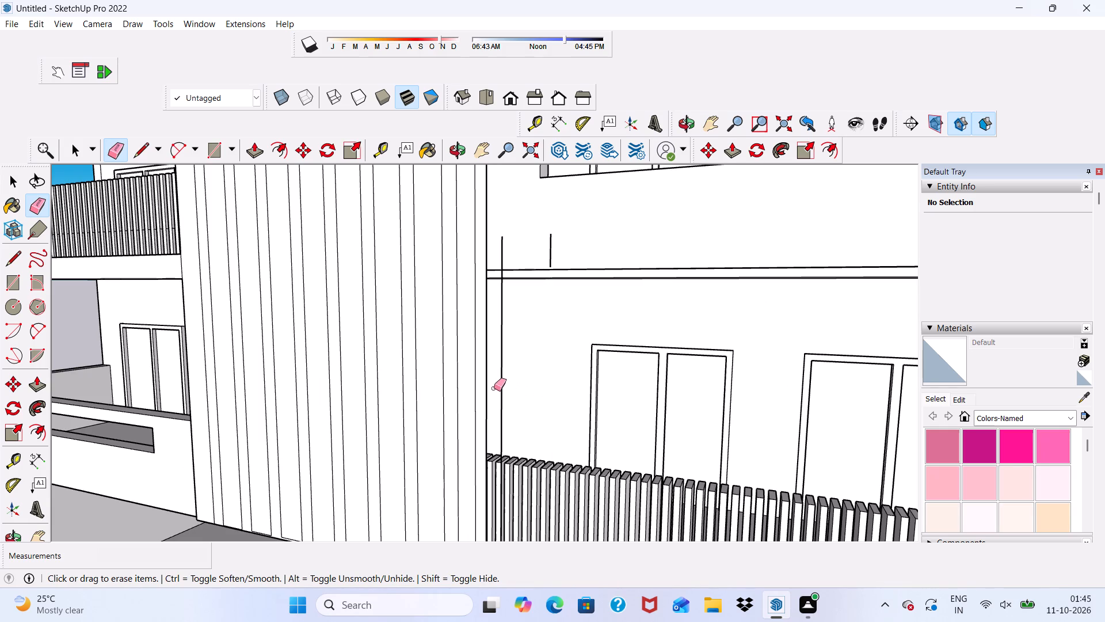
drag(500, 389, 506, 390)
drag(501, 242, 513, 256)
drag(536, 249, 555, 249)
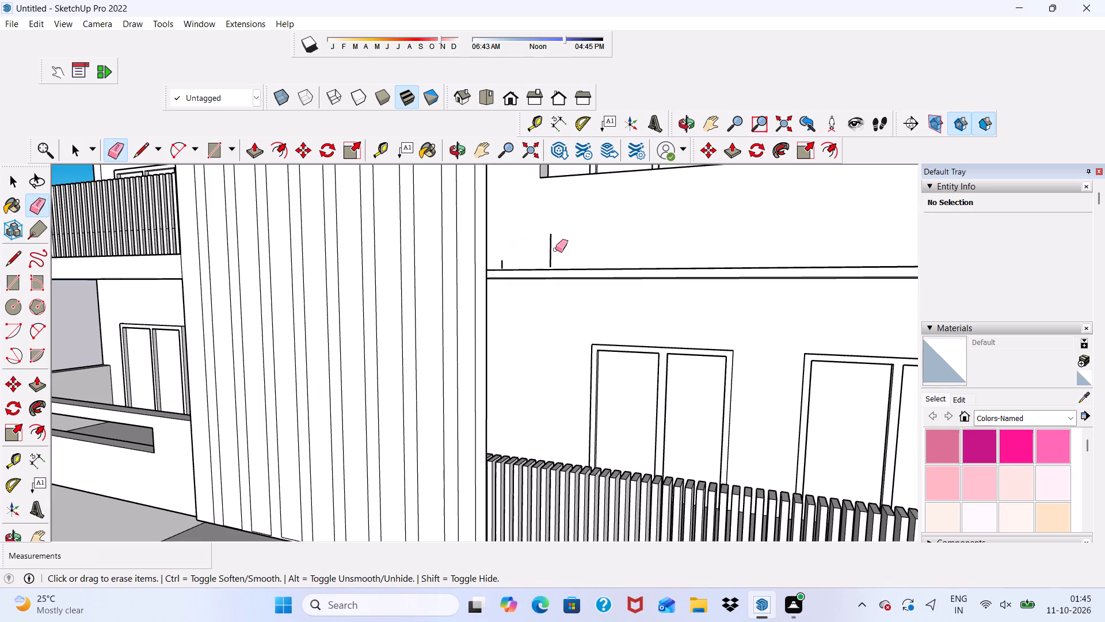
drag(555, 249, 550, 267)
drag(503, 266, 500, 259)
In the front view, erase the two overrunning strip outlines on the lowest slatted balcony's base band.
scroll(512, 228, down, 11)
scroll(620, 339, up, 6)
scroll(588, 344, down, 1)
scroll(555, 389, up, 9)
scroll(540, 358, down, 2)
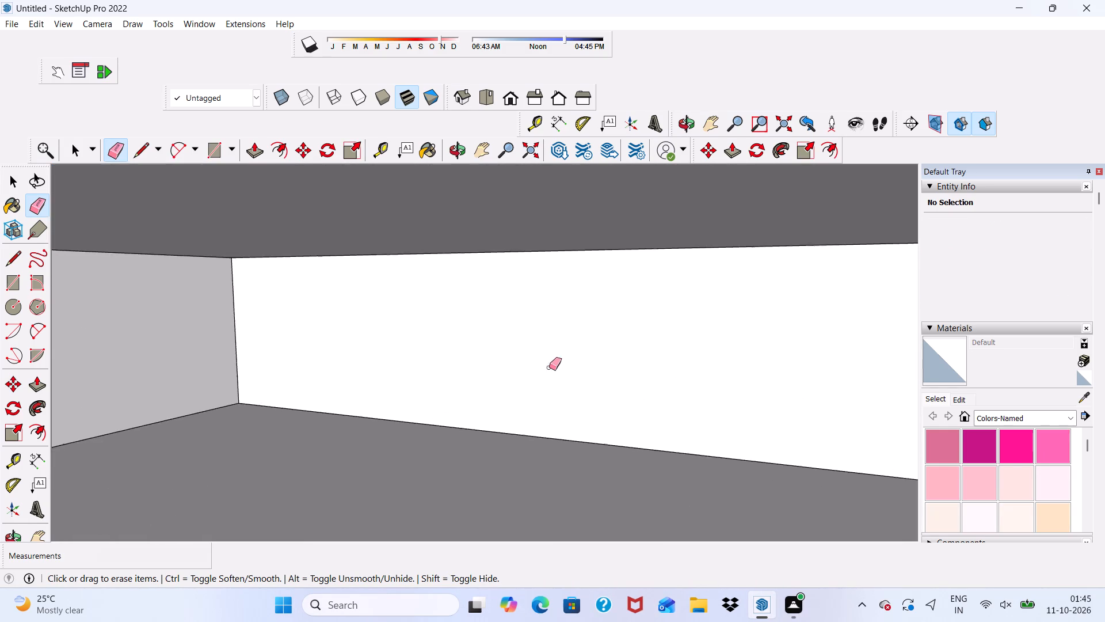
scroll(549, 367, down, 12)
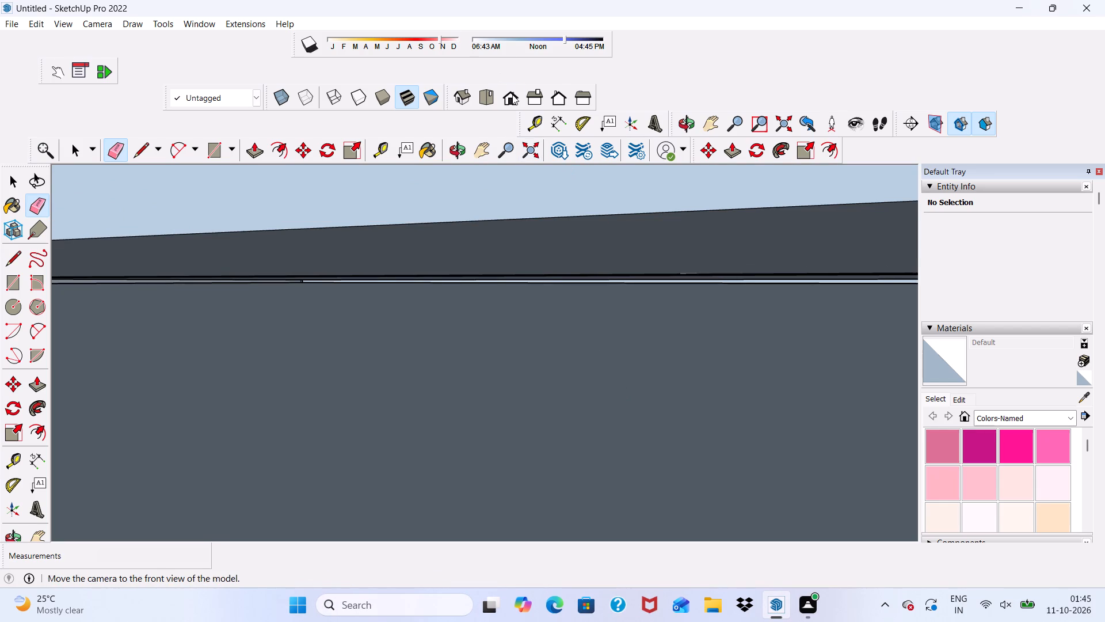
click(512, 94)
scroll(555, 175, down, 5)
scroll(562, 316, down, 12)
scroll(624, 252, up, 9)
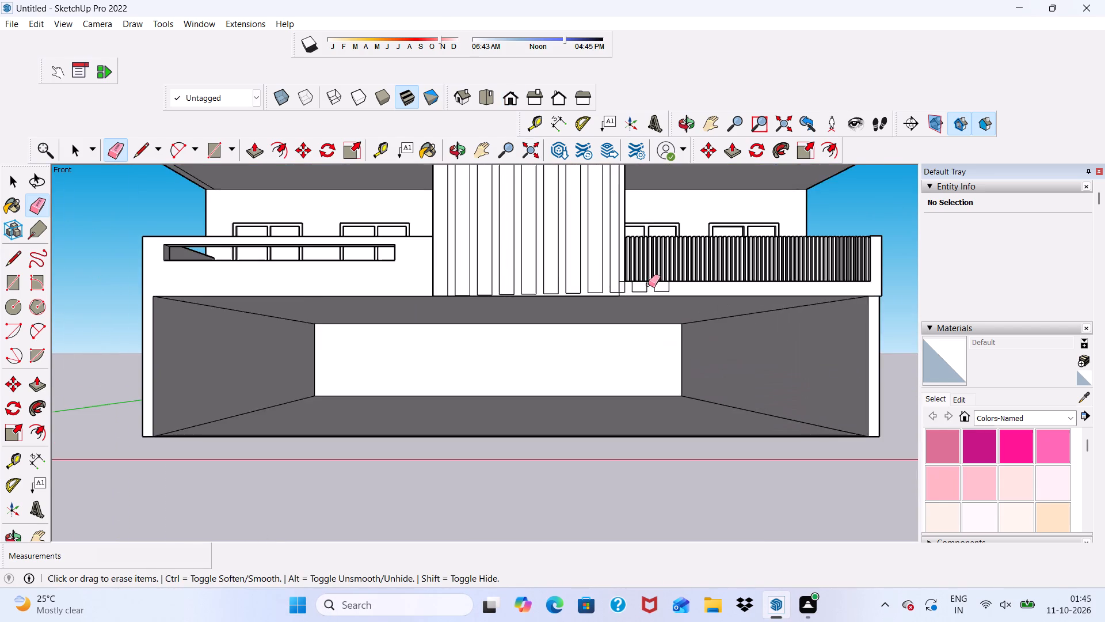
scroll(648, 285, up, 15)
drag(654, 288, 684, 305)
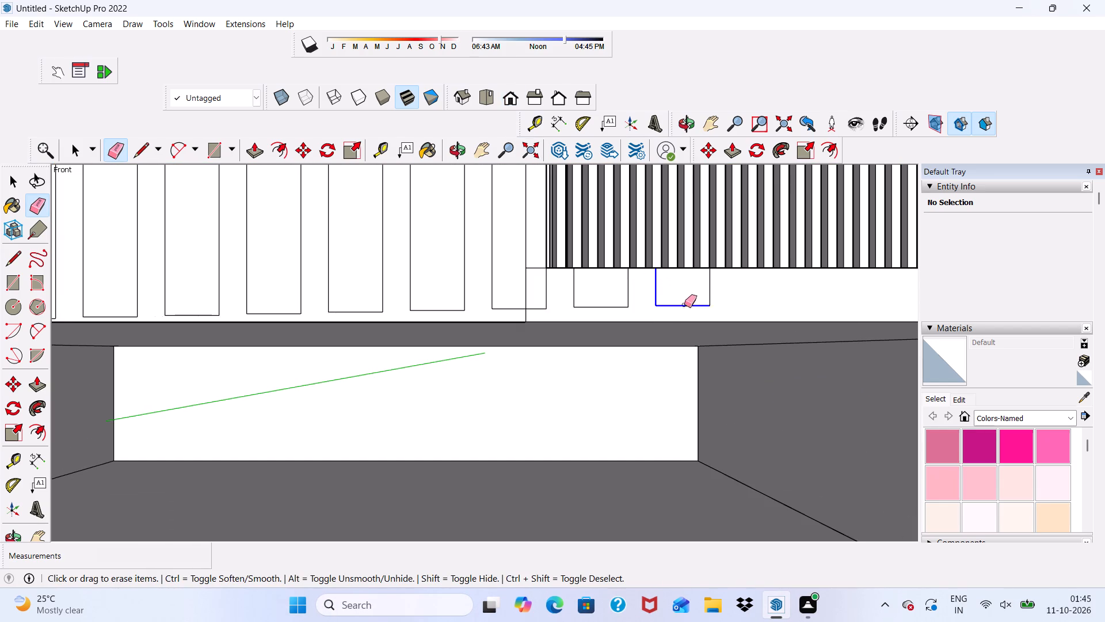
drag(684, 305, 708, 286)
drag(571, 287, 572, 287)
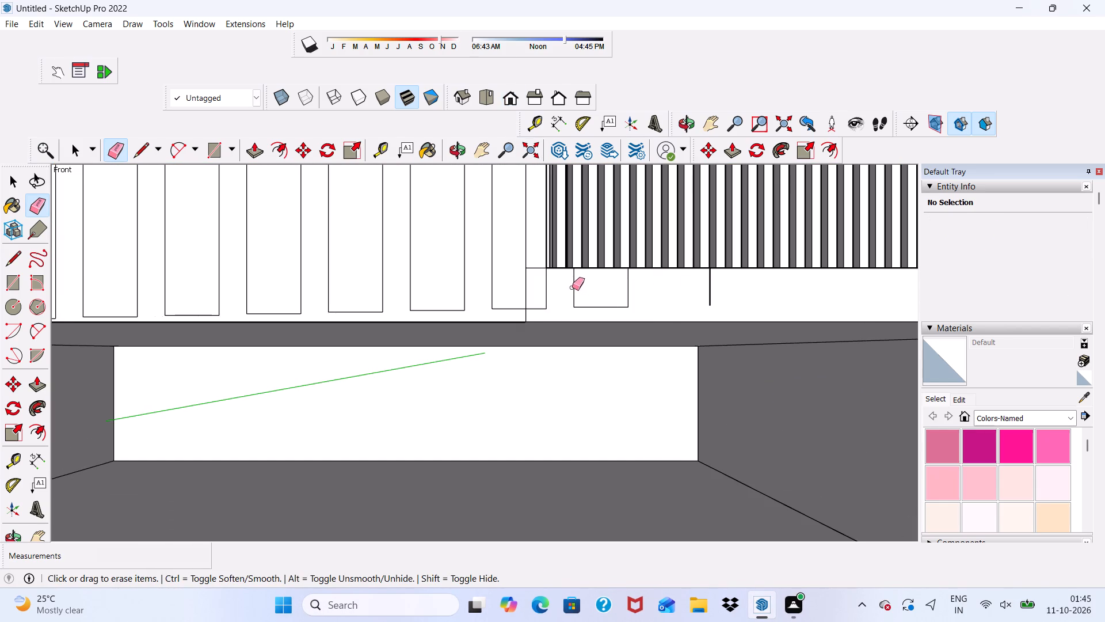
drag(572, 287, 629, 282)
drag(714, 287, 708, 292)
Erase the part of the last strip that overruns the slab's edge at the lowest slatted balcony's base band.
scroll(527, 304, up, 3)
scroll(581, 291, down, 2)
middle_drag(585, 291, 466, 363)
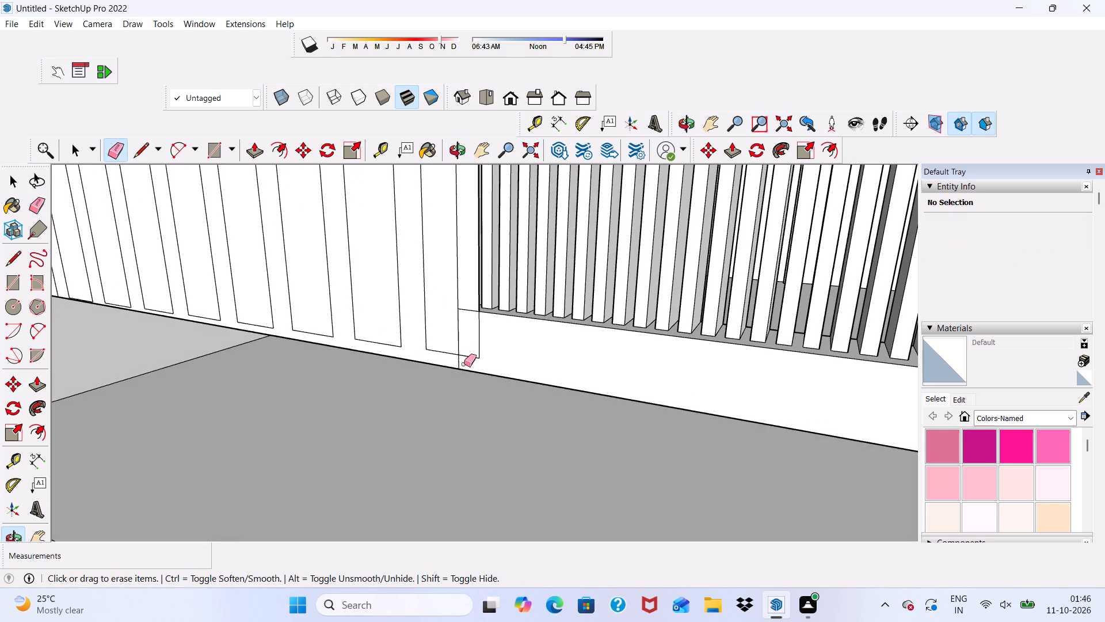
scroll(479, 325, up, 4)
scroll(482, 318, down, 6)
middle_drag(484, 328, 348, 363)
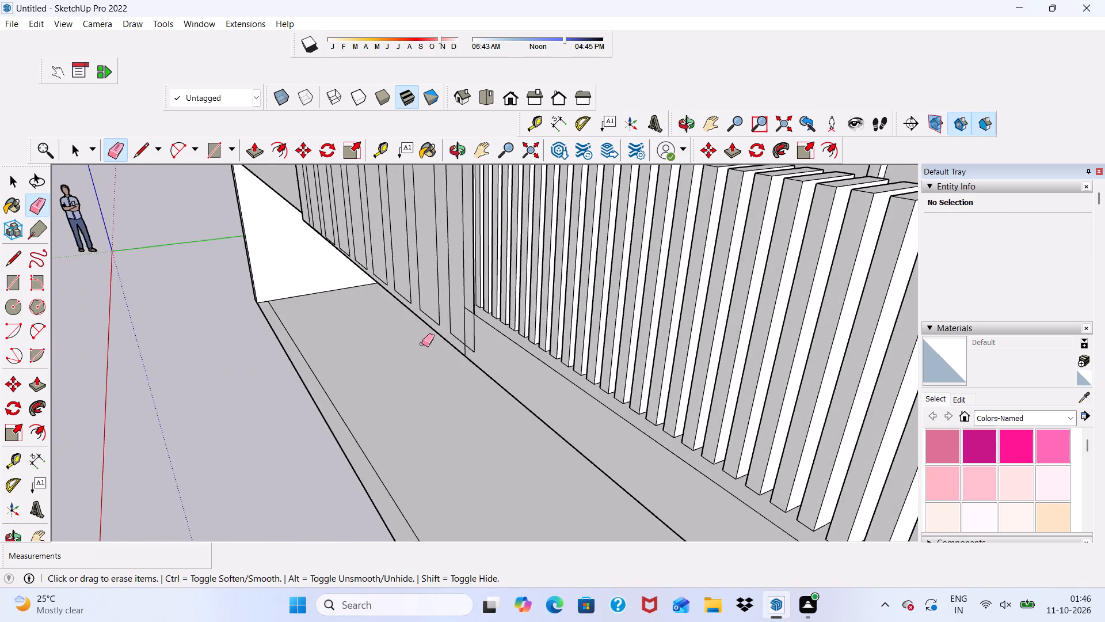
scroll(515, 324, up, 5)
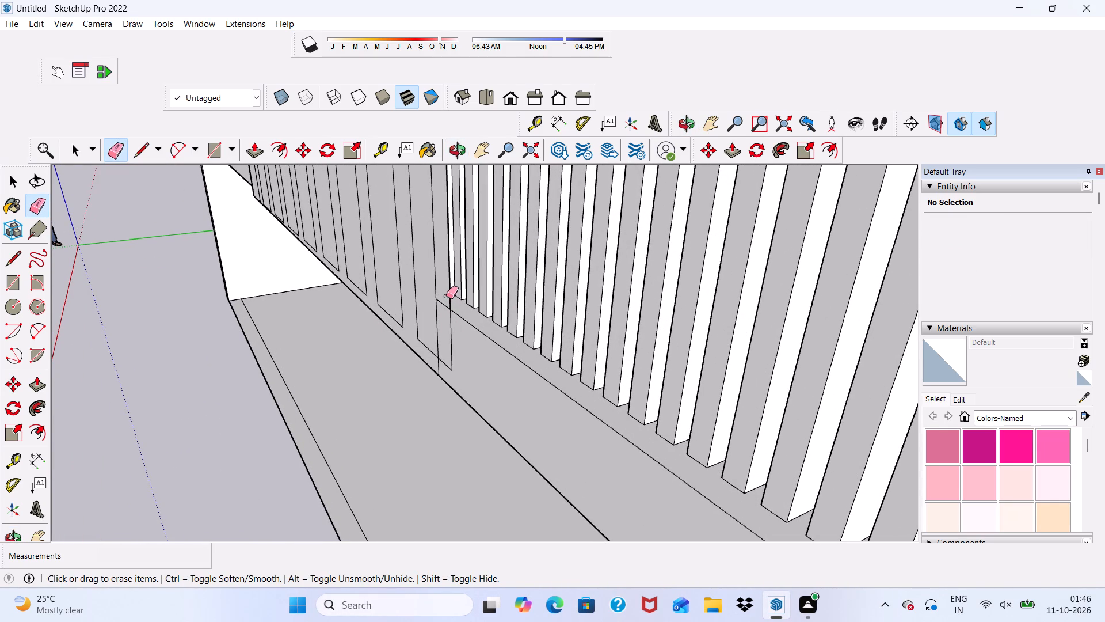
click(446, 295)
drag(450, 317, 452, 321)
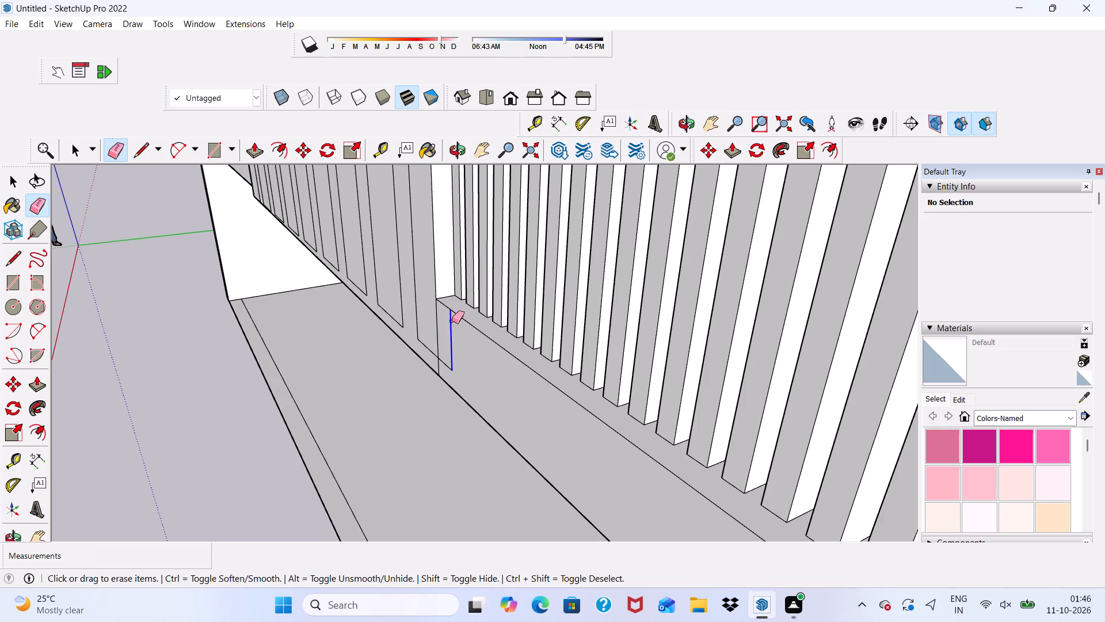
drag(452, 321, 441, 367)
scroll(439, 358, down, 1)
drag(435, 364, 442, 367)
Erase the short leftover strip line on the base band of the upper slatted balcony beside the slab.
scroll(437, 363, down, 20)
scroll(437, 363, down, 4)
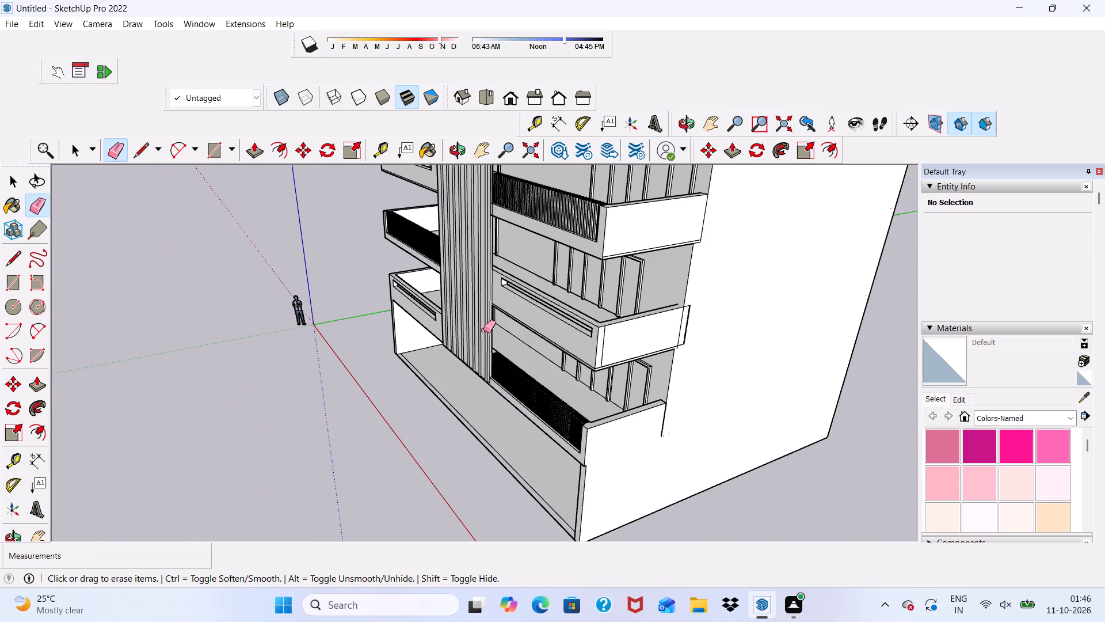
scroll(499, 185, up, 18)
middle_drag(479, 241, 540, 209)
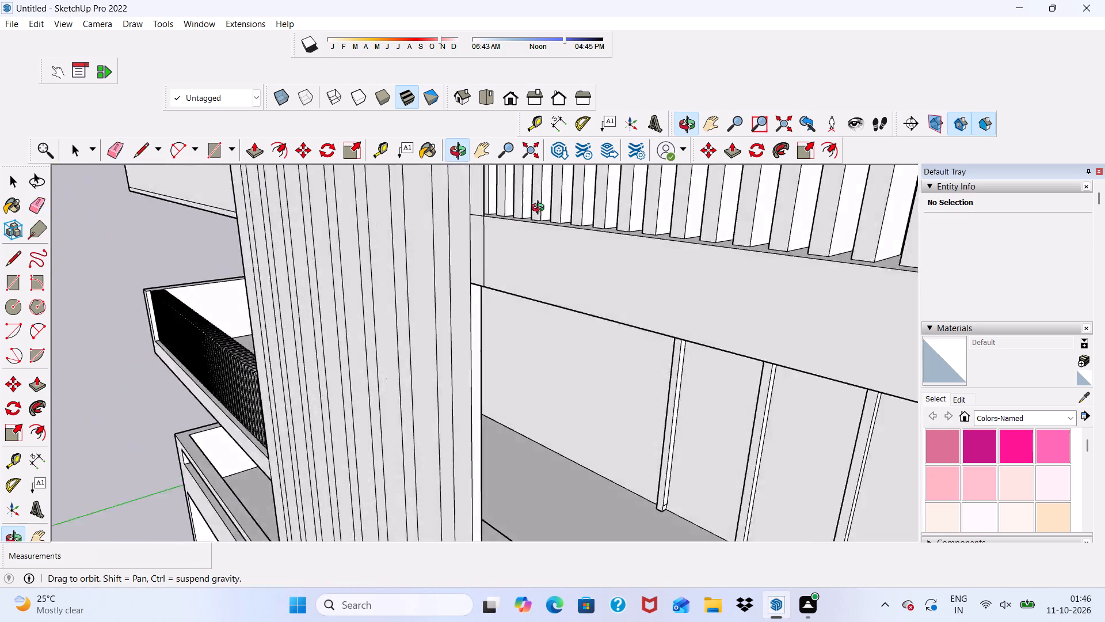
middle_drag(540, 209, 664, 230)
scroll(478, 276, up, 5)
click(460, 258)
scroll(440, 284, down, 5)
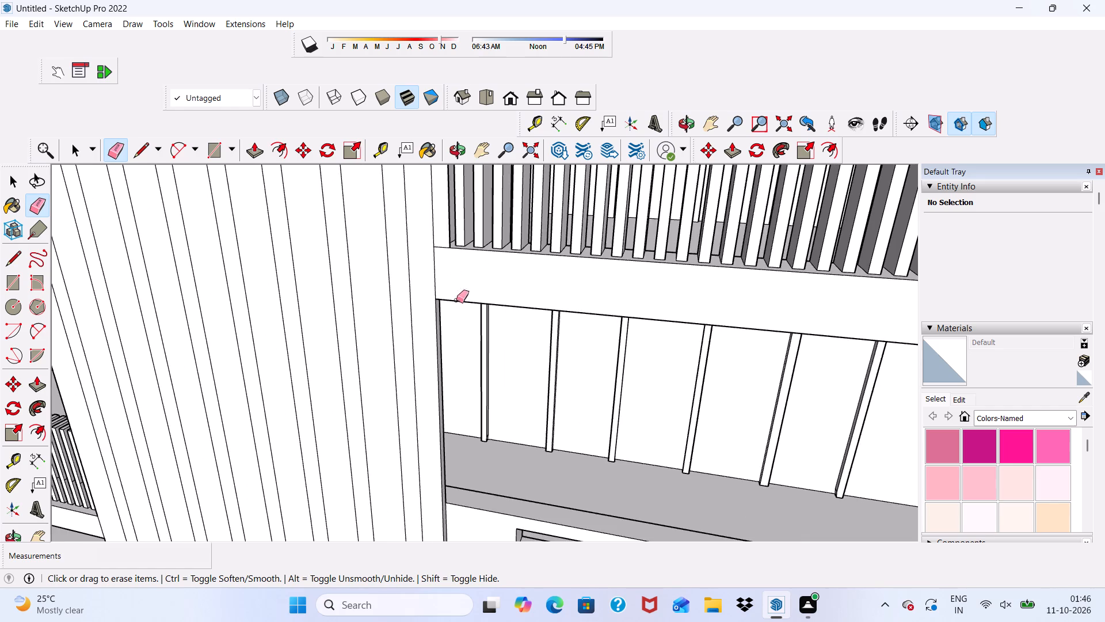
Examine the slab's edge along the balconies, up close and in the front view, for leftover strip lines.
scroll(456, 300, down, 4)
middle_drag(458, 295, 344, 355)
scroll(389, 201, up, 5)
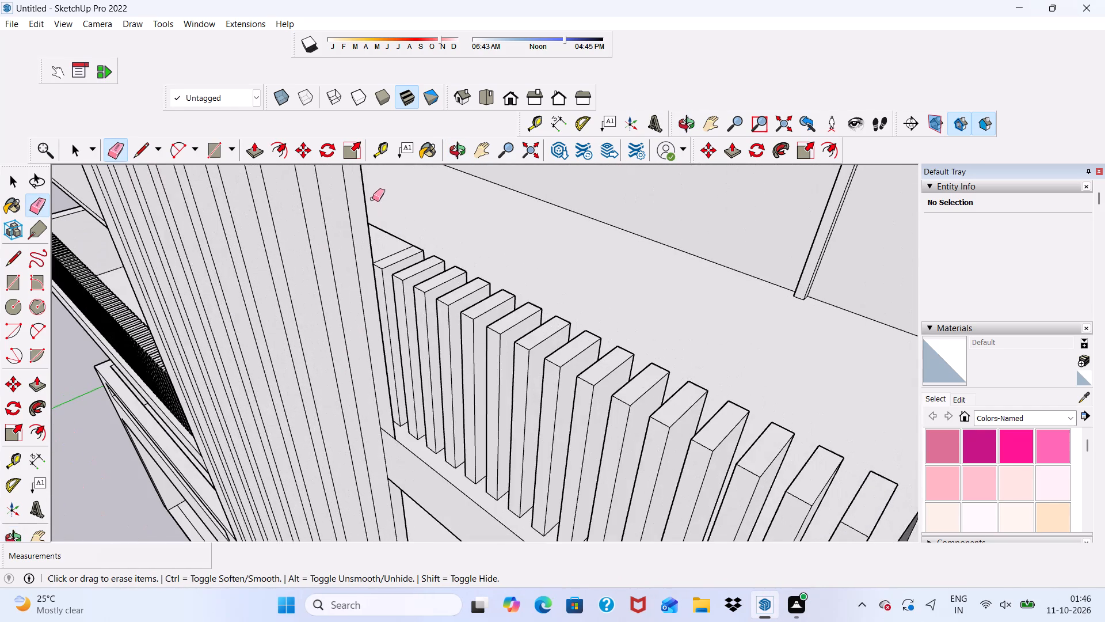
middle_drag(372, 201, 295, 232)
scroll(281, 239, down, 1)
middle_drag(247, 256, 303, 234)
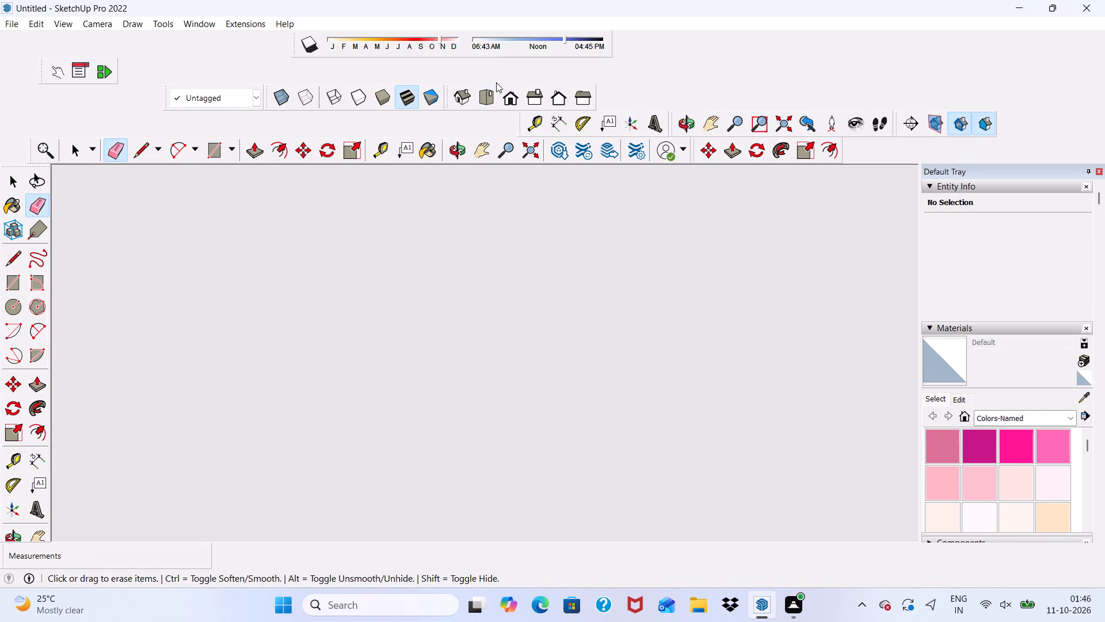
click(505, 97)
scroll(546, 162, down, 16)
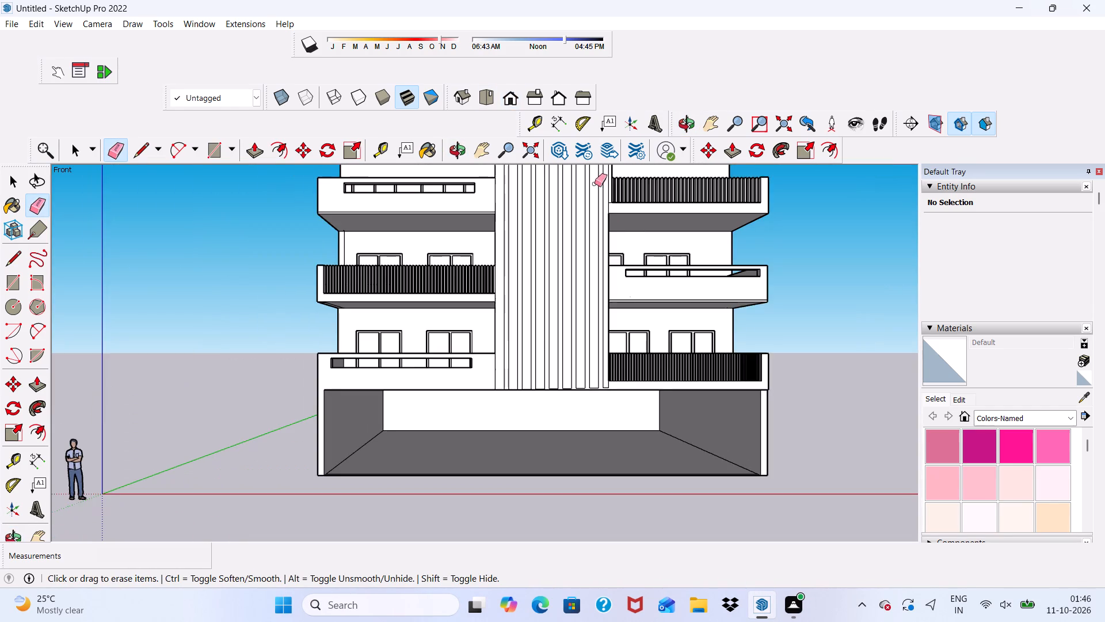
scroll(595, 170, up, 5)
scroll(634, 238, down, 9)
scroll(638, 190, up, 6)
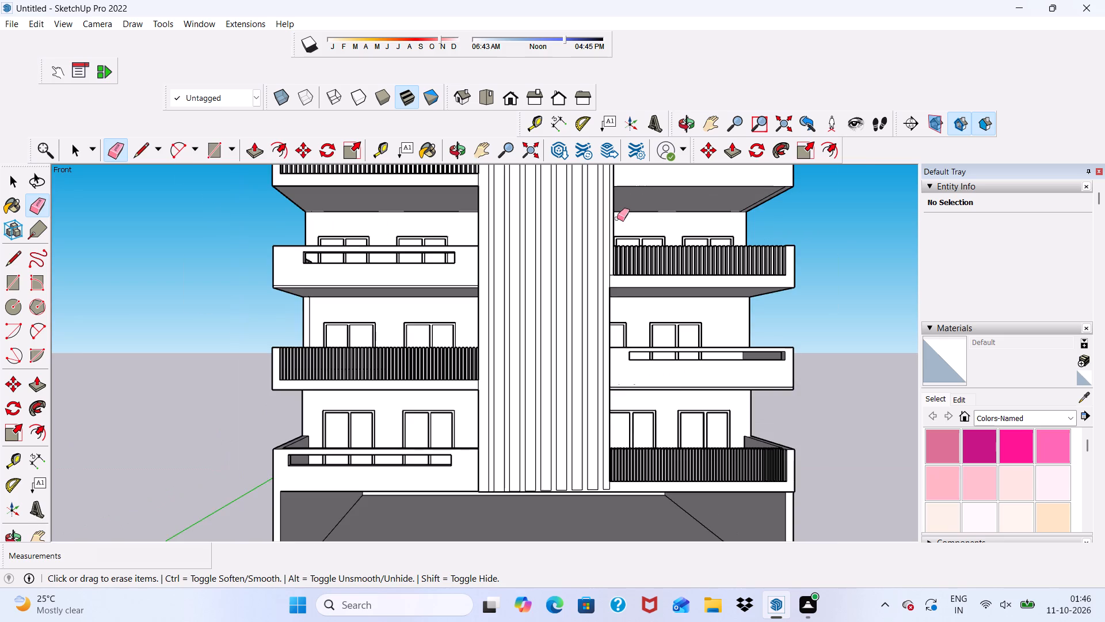
scroll(617, 218, up, 8)
click(612, 226)
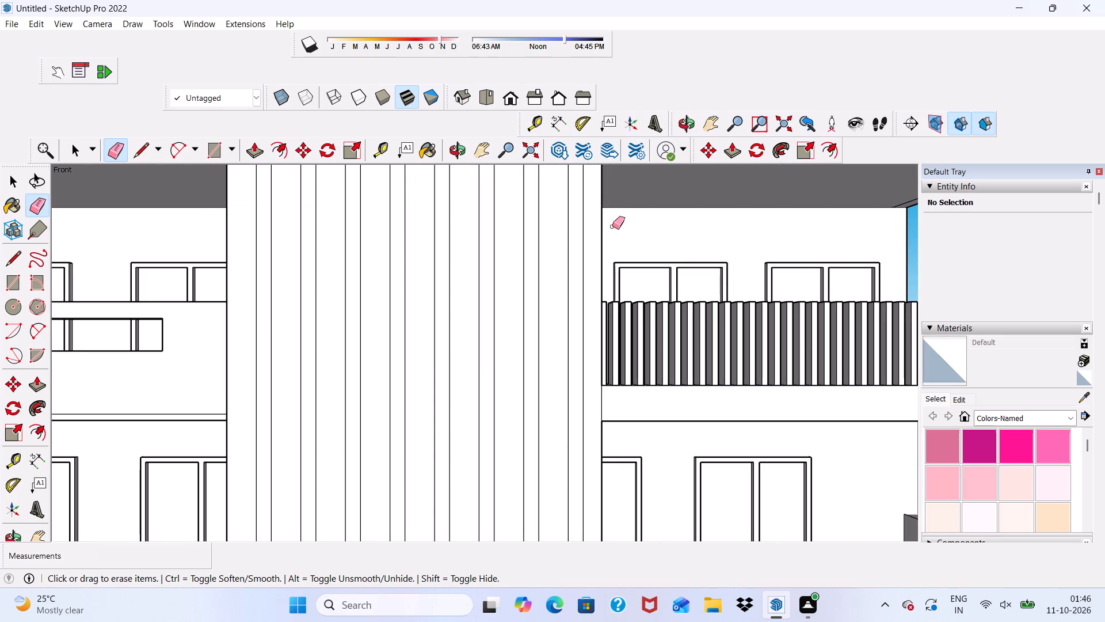
Erase the top end of the last strip where it overruns the slab onto the roof edge.
scroll(604, 246, down, 15)
scroll(590, 198, up, 9)
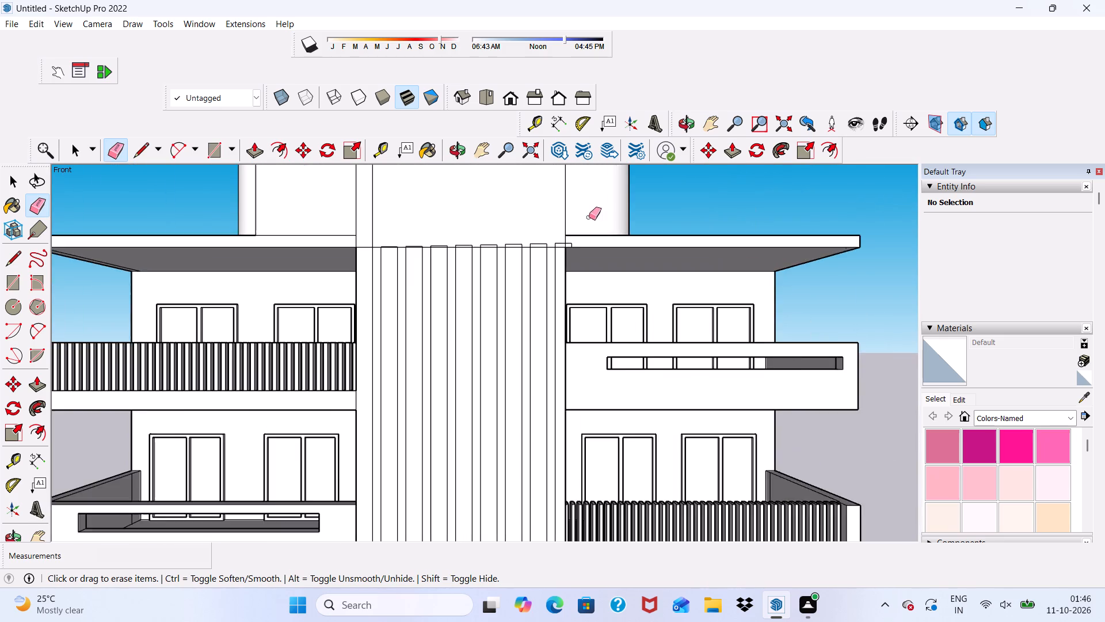
scroll(589, 217, up, 12)
click(557, 251)
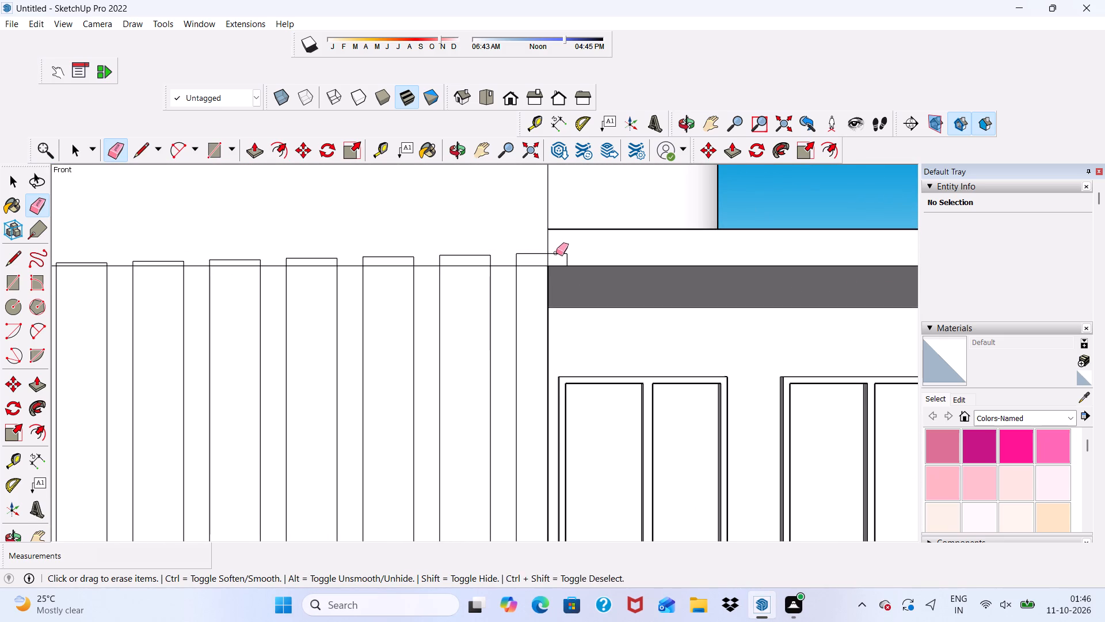
drag(557, 253, 567, 257)
scroll(574, 252, down, 5)
scroll(599, 299, up, 1)
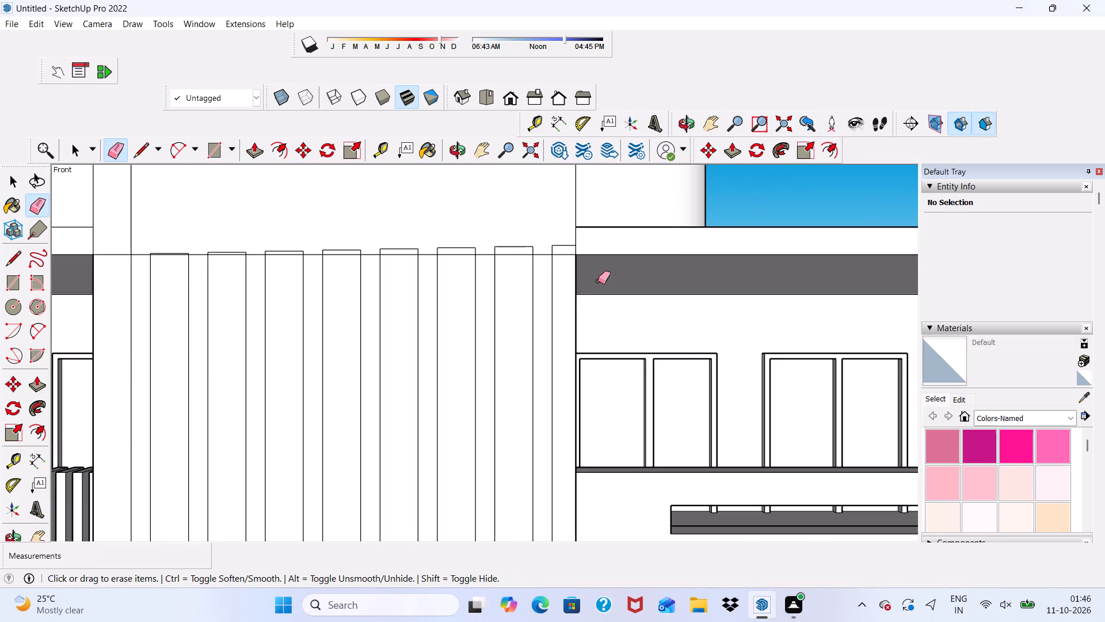
Extrude the first vertical strip at the slab's left edge outward by 3" with Push/Pull.
key(space)
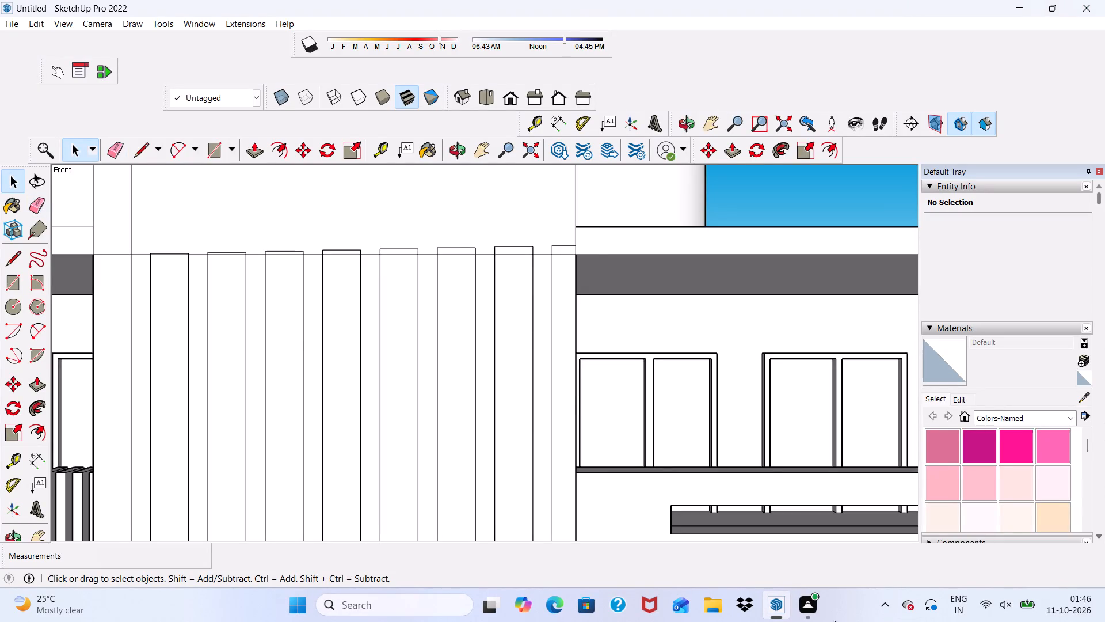
click(255, 148)
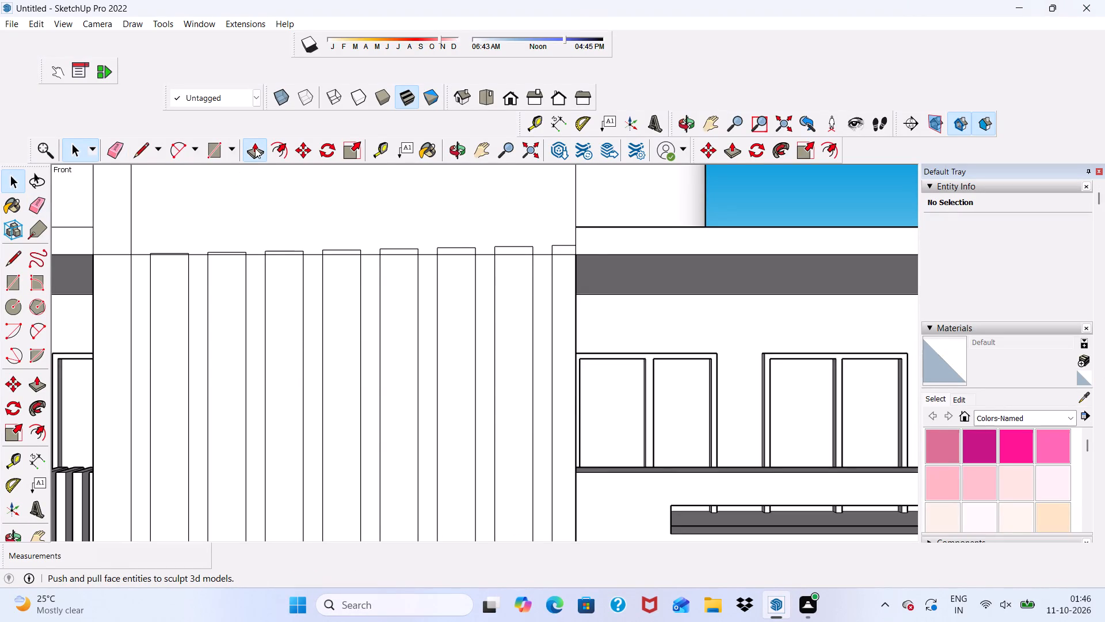
click(111, 317)
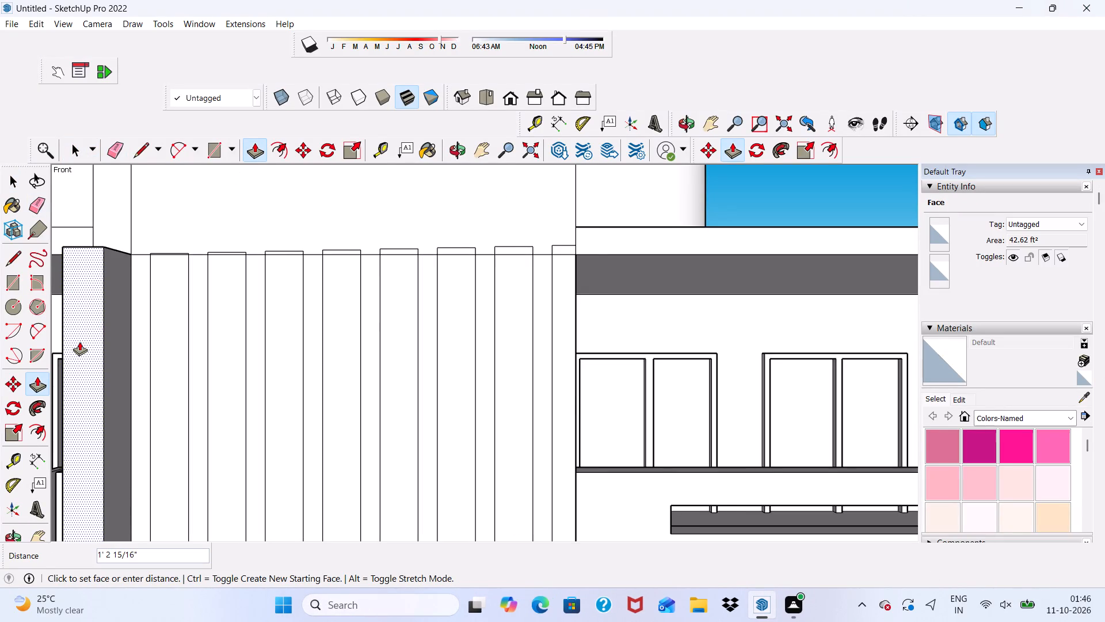
text(3")
key(Return)
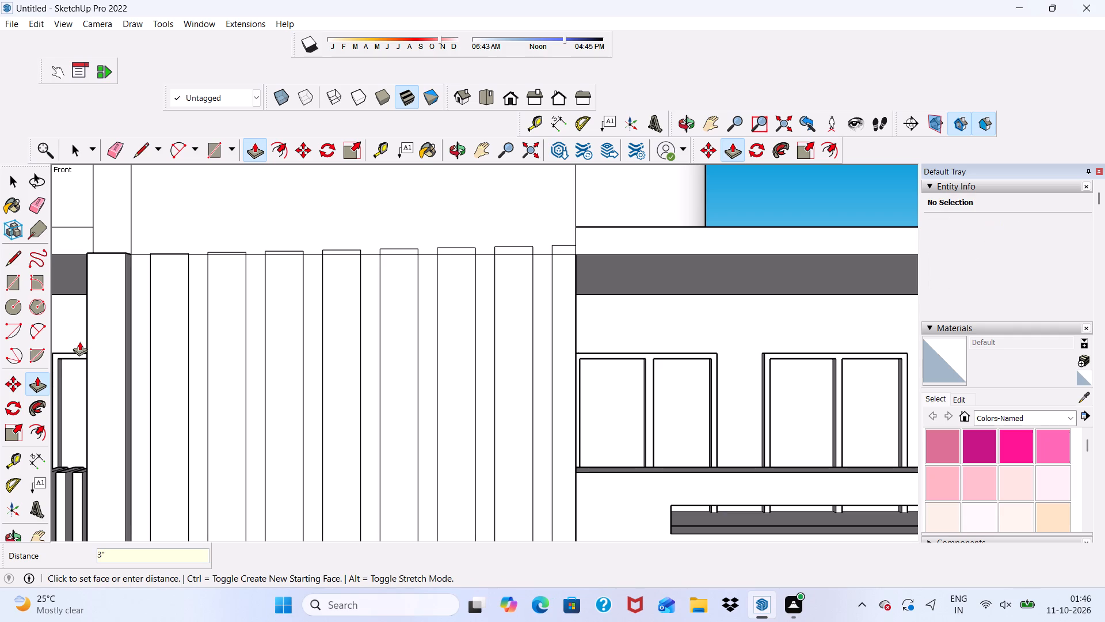
Extrude the second vertical strip on the front slab outward by 3" to match the first fin.
scroll(102, 377, up, 1)
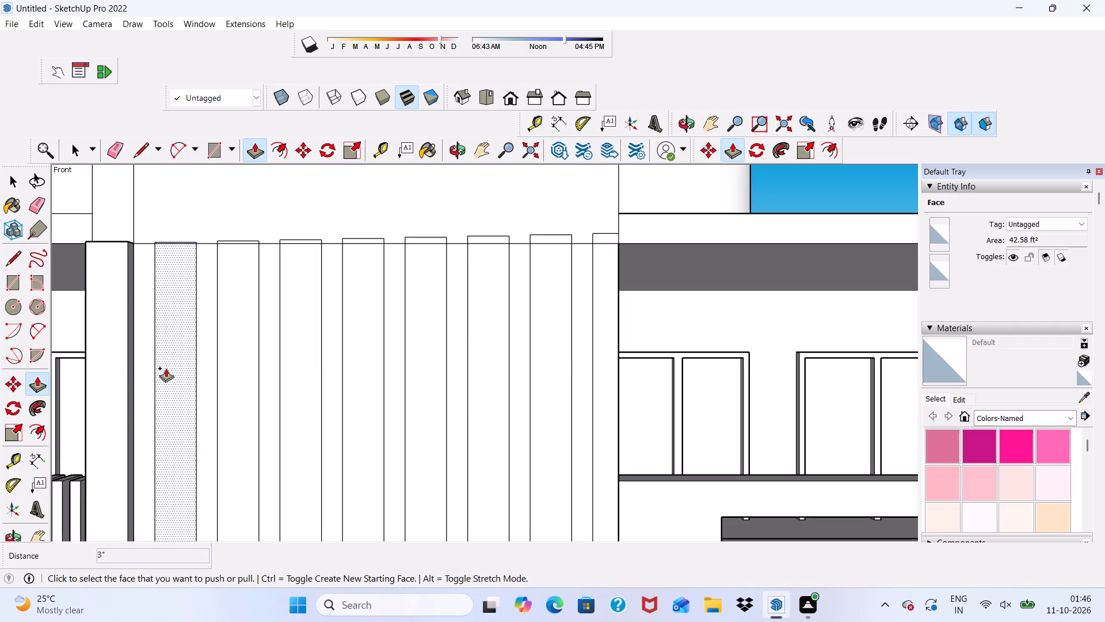
click(166, 368)
scroll(112, 313, down, 3)
middle_drag(117, 321, 218, 323)
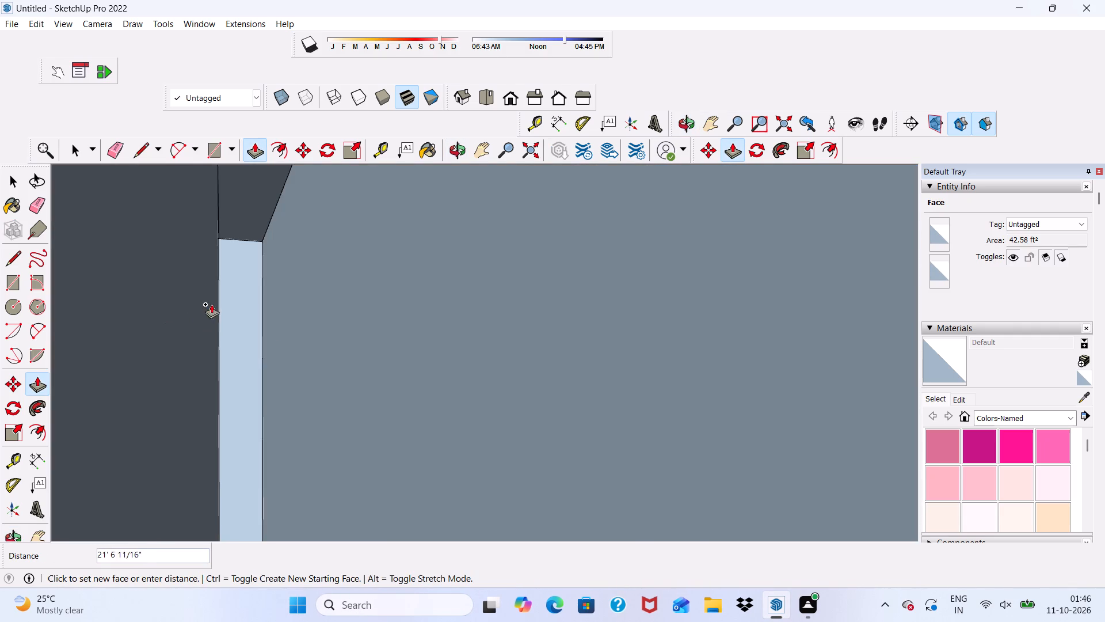
scroll(214, 308, down, 10)
click(199, 318)
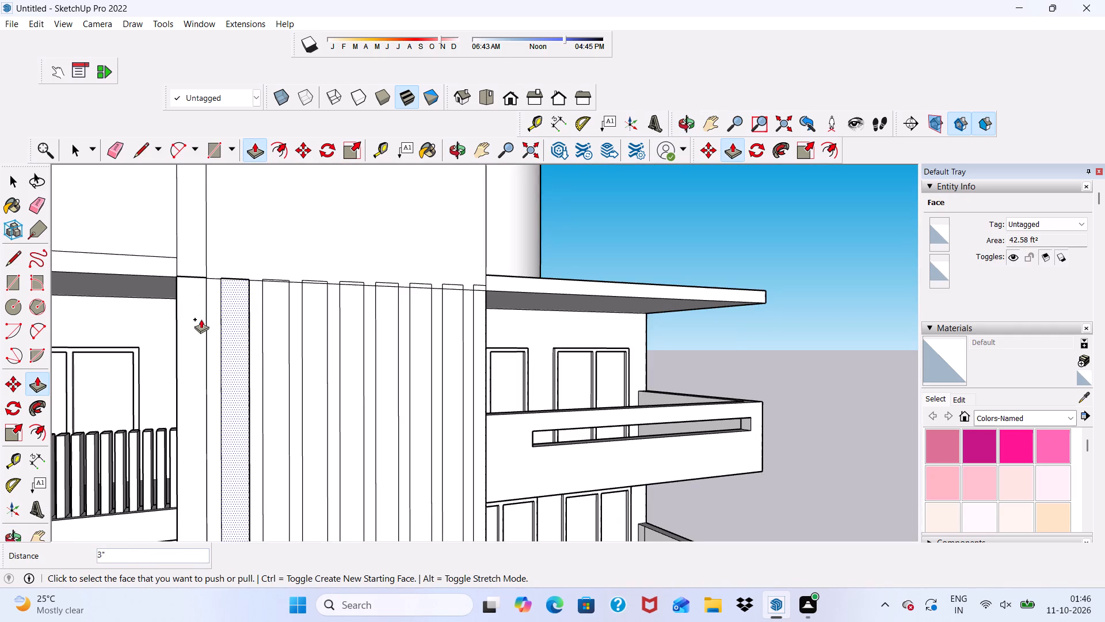
Extrude the third, fourth and fifth vertical strips outward by 3", flush with the fins already raised.
middle_drag(262, 350, 129, 416)
scroll(246, 385, up, 4)
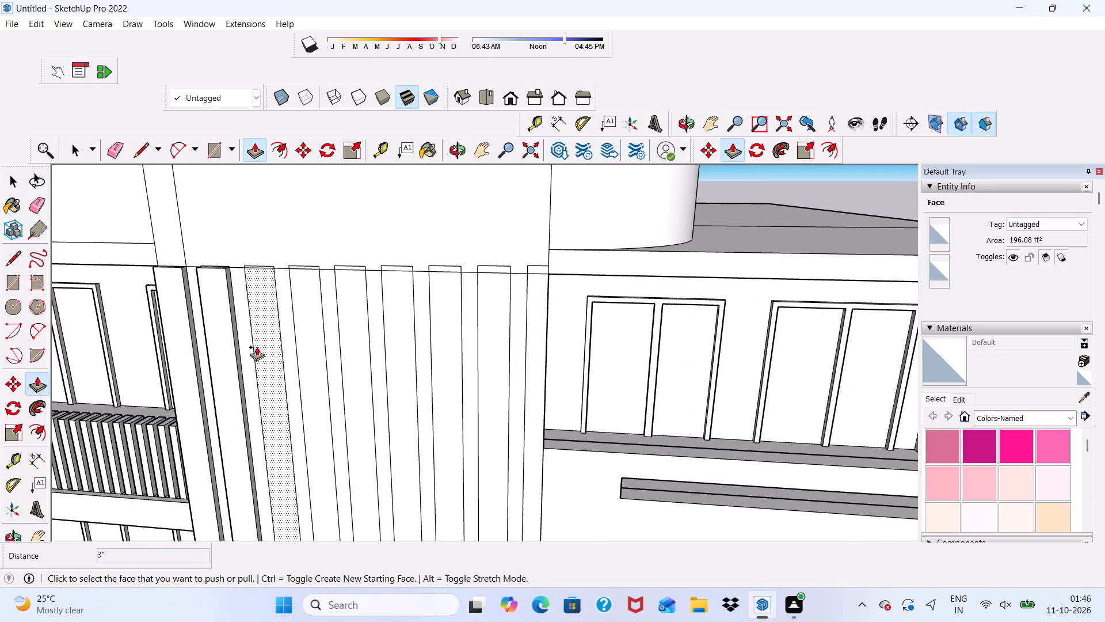
click(261, 346)
click(216, 332)
click(314, 343)
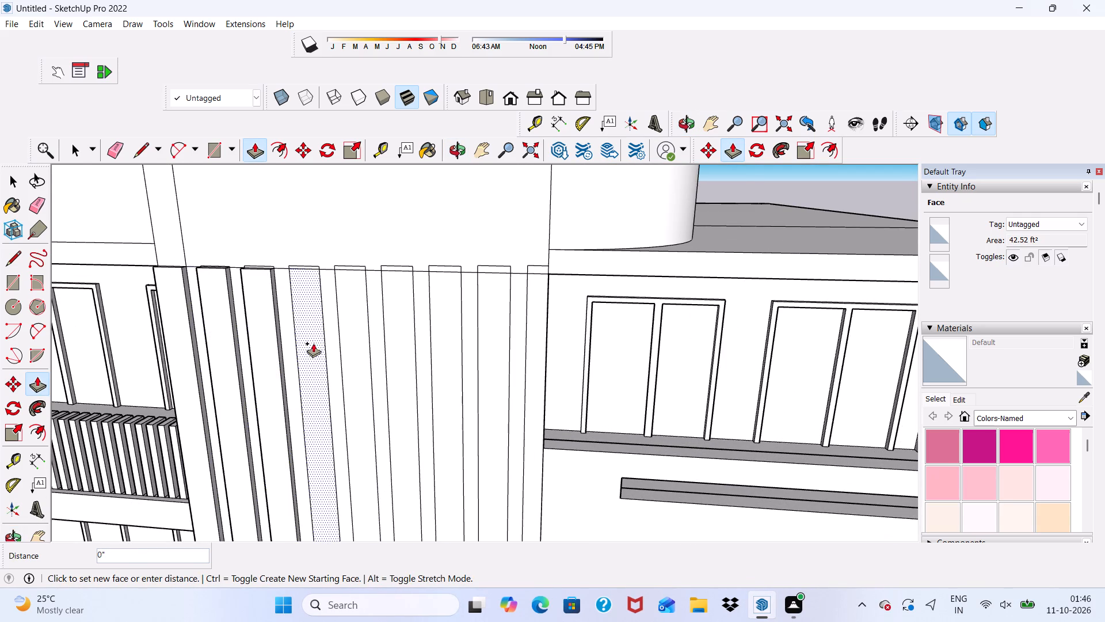
click(253, 270)
click(363, 299)
scroll(322, 297, up, 1)
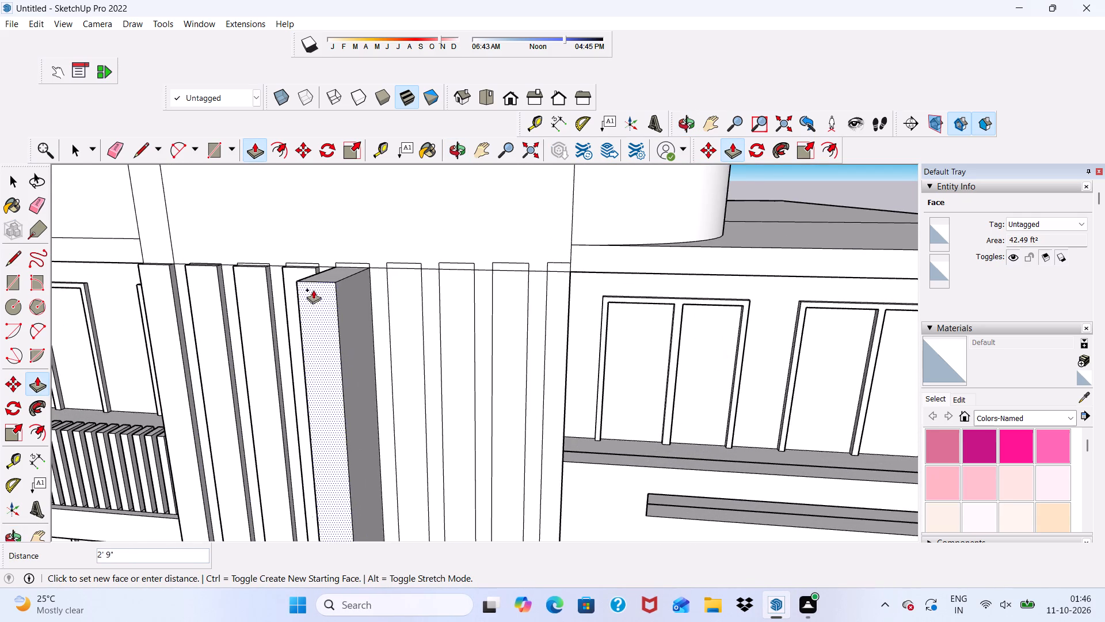
scroll(289, 278, down, 2)
middle_drag(289, 278, 295, 345)
scroll(295, 349, up, 3)
click(294, 345)
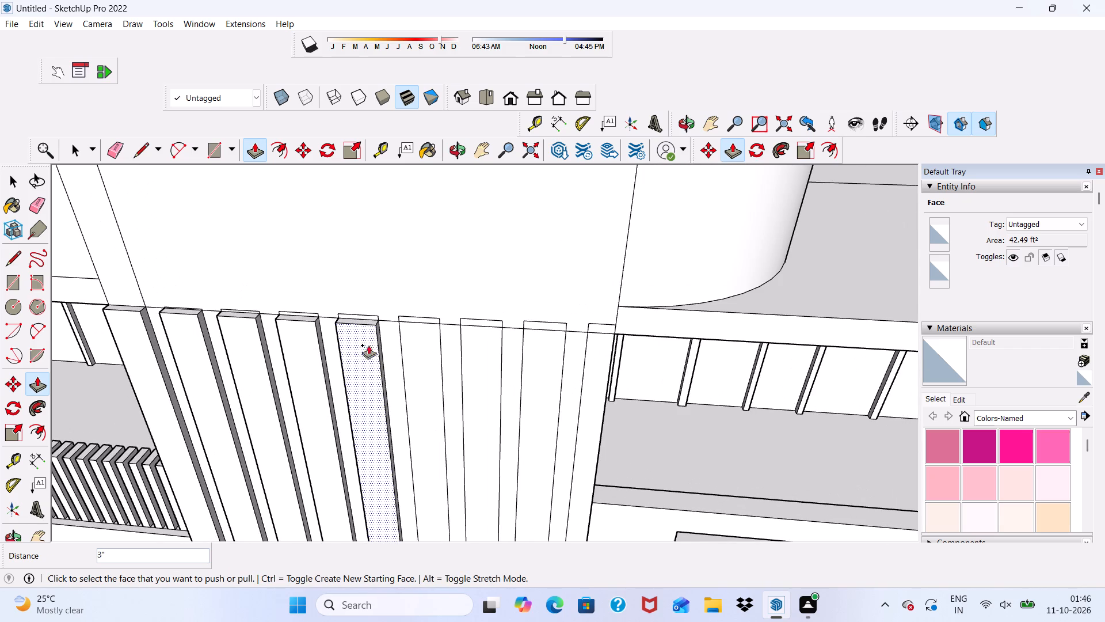
Extrude the sixth to ninth vertical strips outward by 3", completing the row of fins across the slab.
click(420, 346)
click(352, 348)
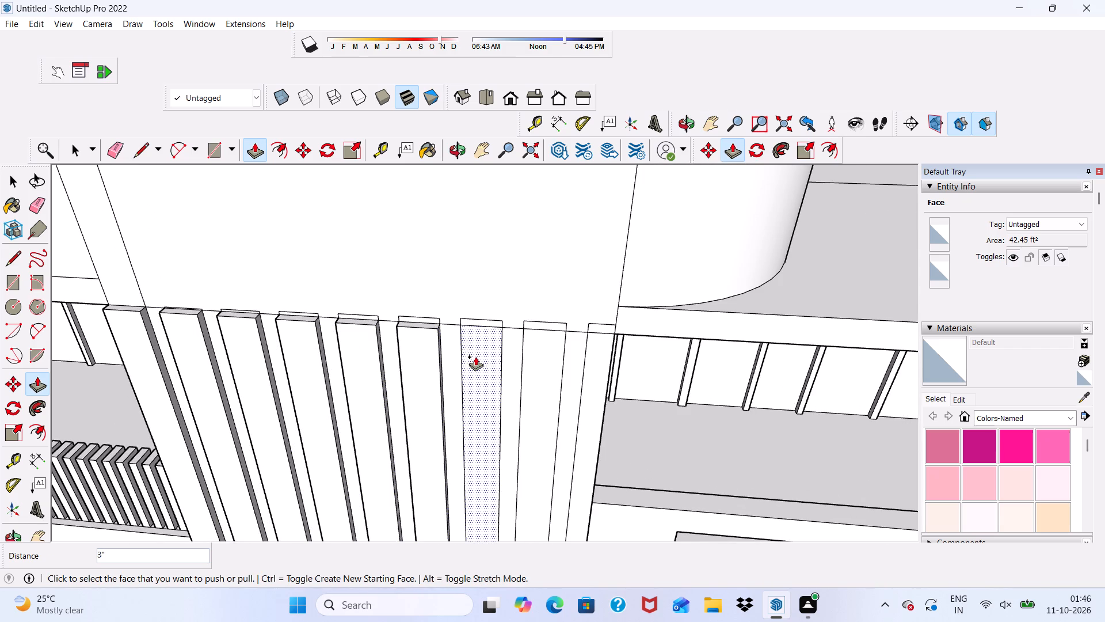
click(475, 356)
click(413, 366)
click(524, 367)
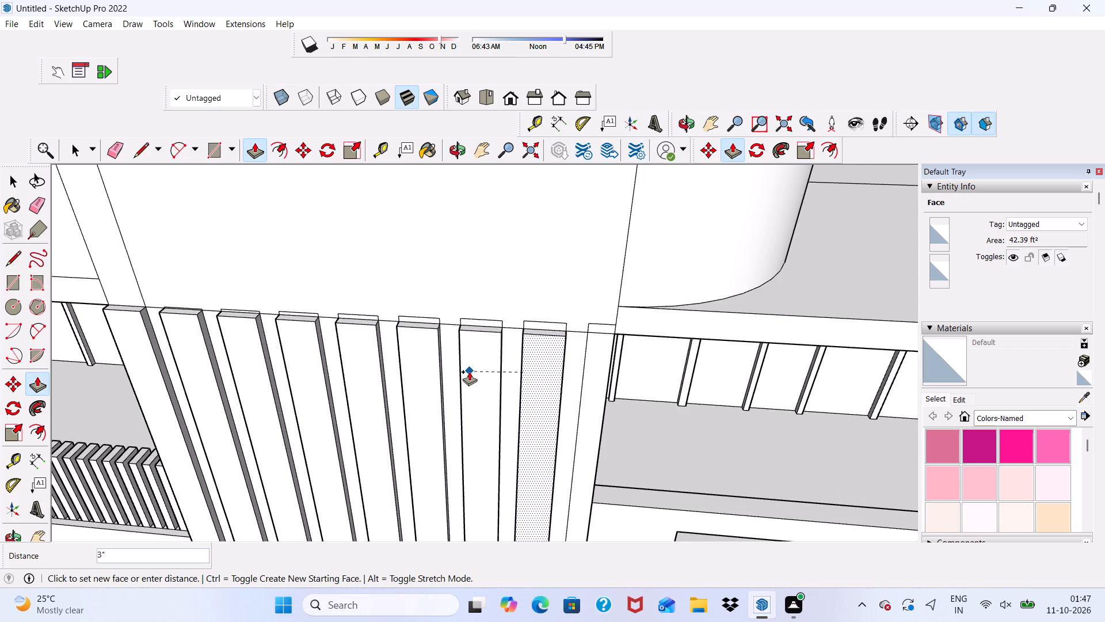
click(469, 371)
click(588, 380)
click(531, 375)
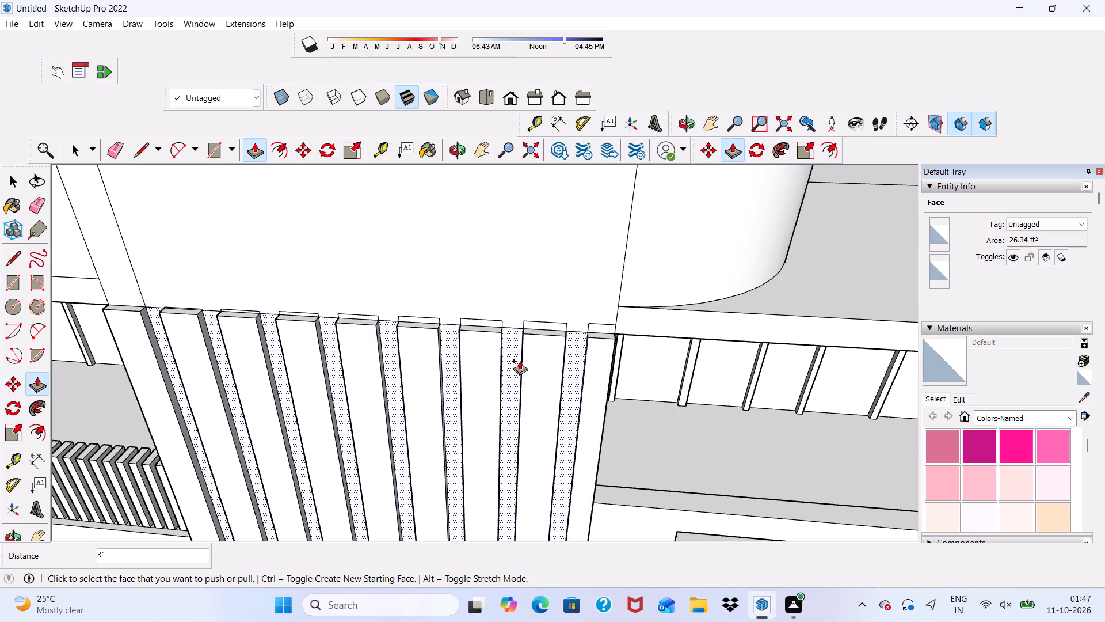
Extend the first fin's top face upward 10' 3 7/16" to the top edge of the rounded rooftop volume.
scroll(520, 361, down, 11)
scroll(327, 295, up, 14)
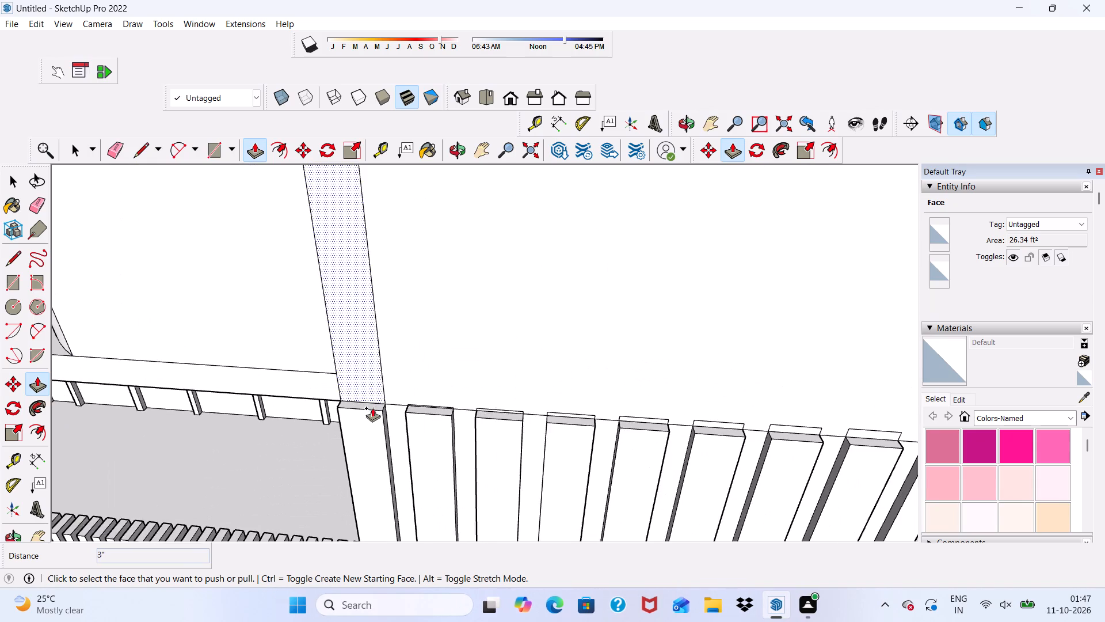
scroll(372, 408, up, 3)
click(363, 405)
scroll(356, 363, down, 6)
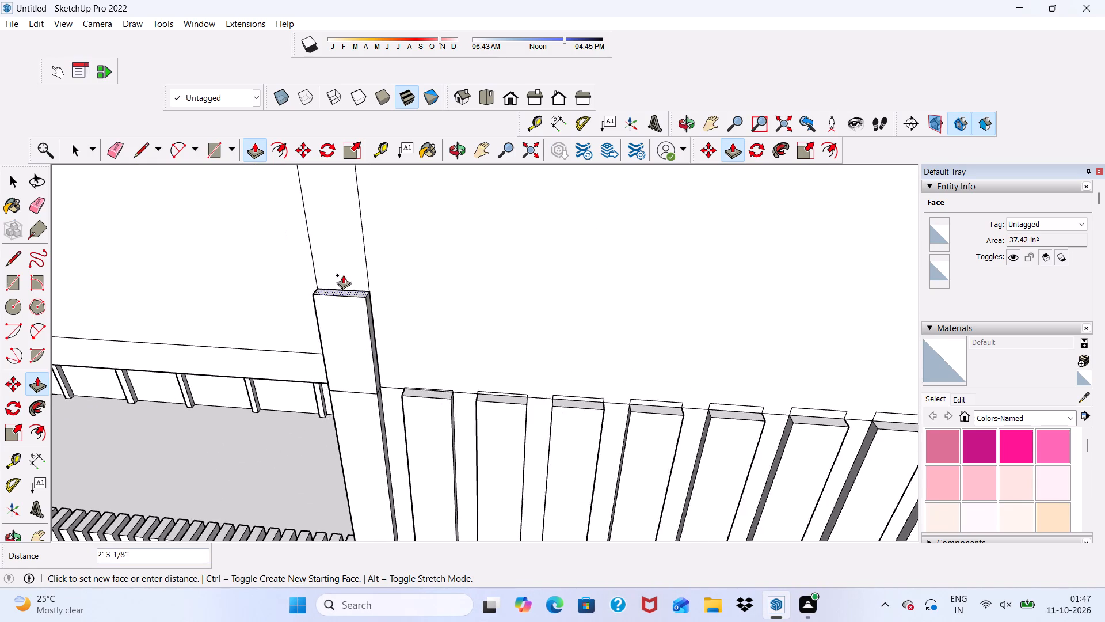
scroll(343, 275, down, 20)
scroll(363, 262, up, 6)
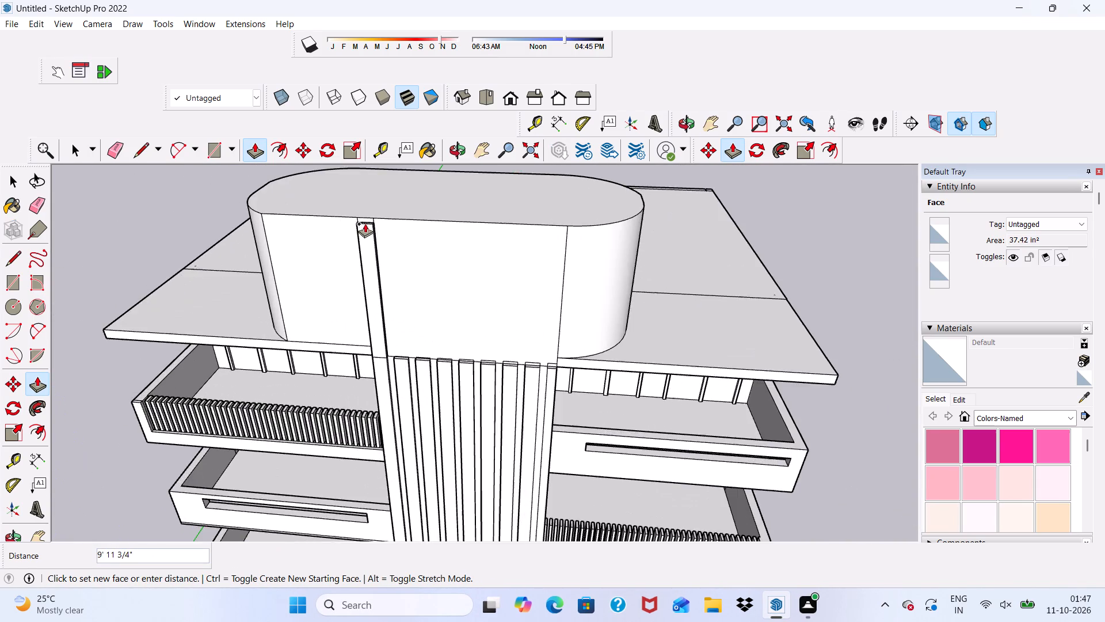
scroll(384, 216, up, 6)
click(384, 216)
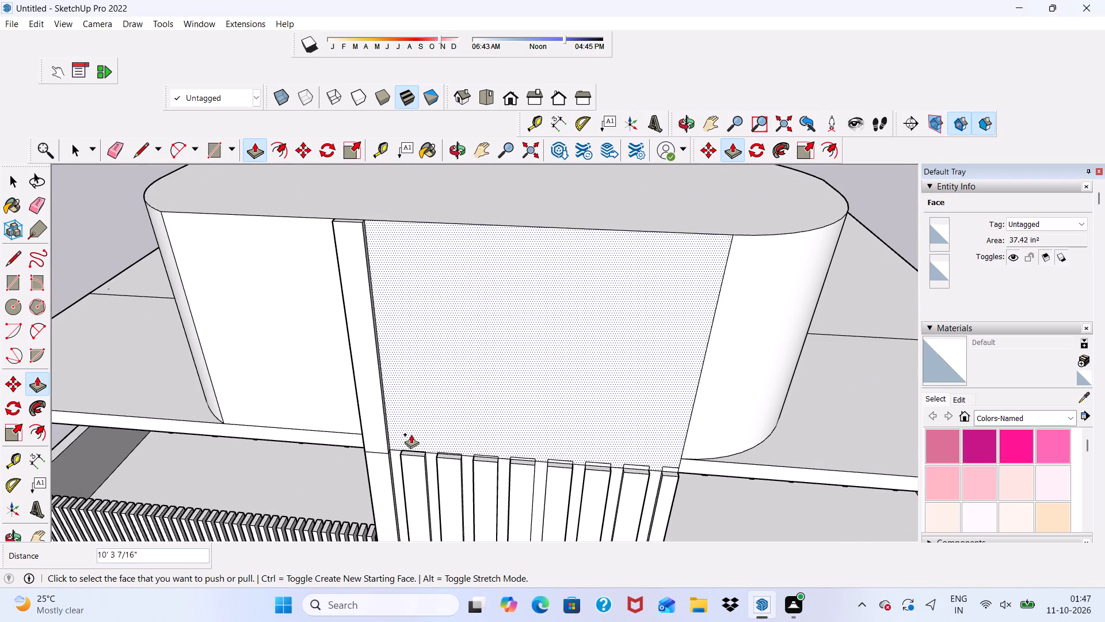
Extend the second fin's top face upward 10' 3 7/16" to the top edge of the rounded rooftop volume.
scroll(410, 439, up, 9)
click(414, 460)
scroll(406, 370, down, 4)
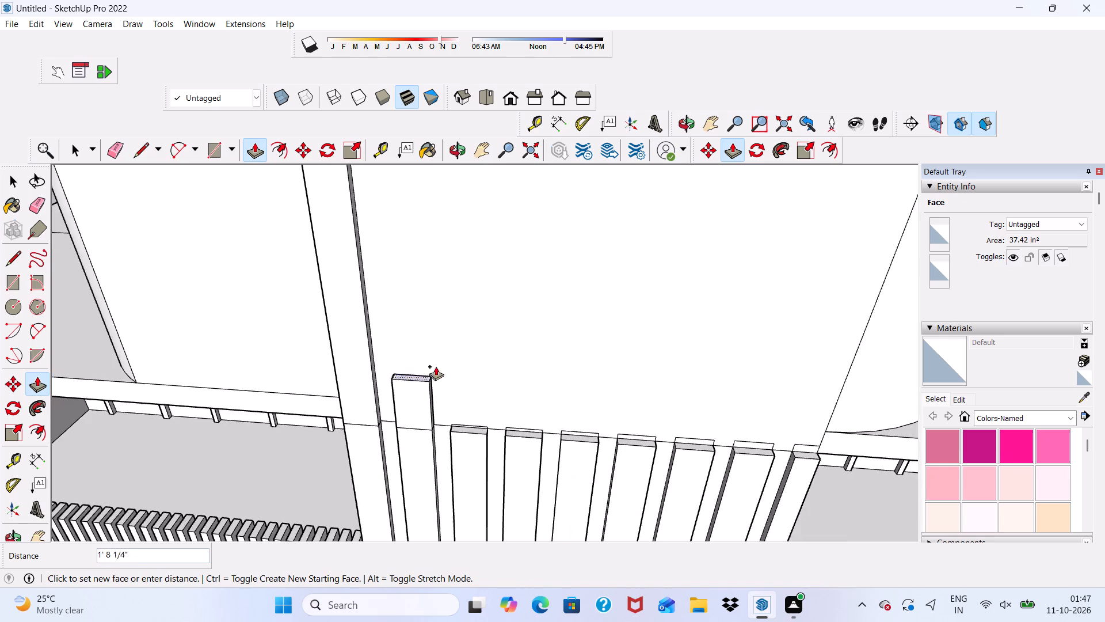
scroll(436, 366, down, 16)
scroll(423, 255, up, 2)
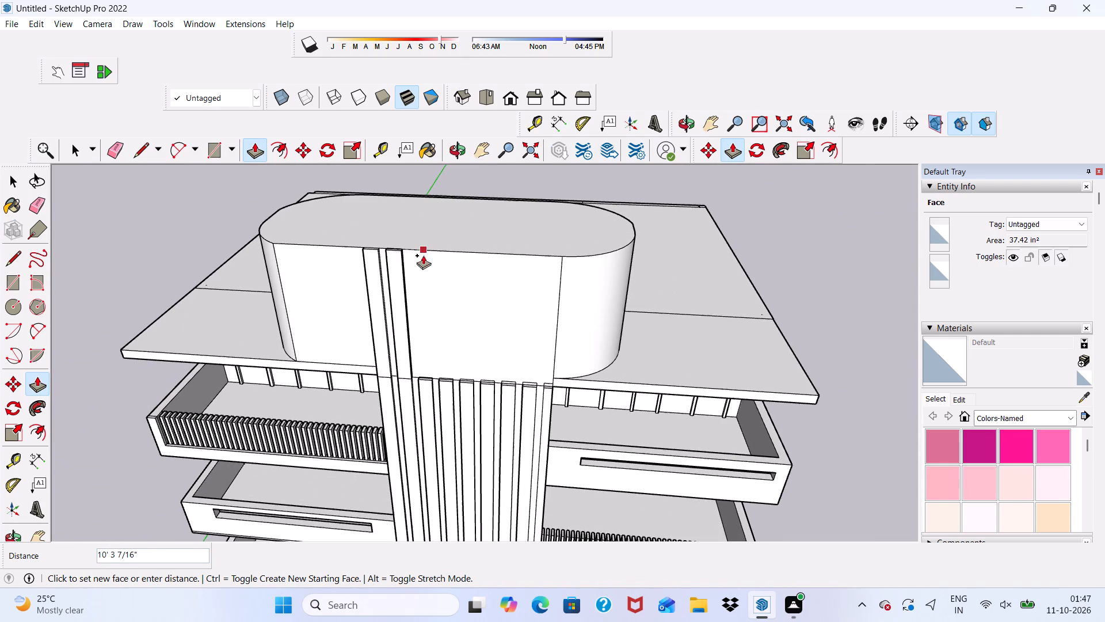
click(423, 255)
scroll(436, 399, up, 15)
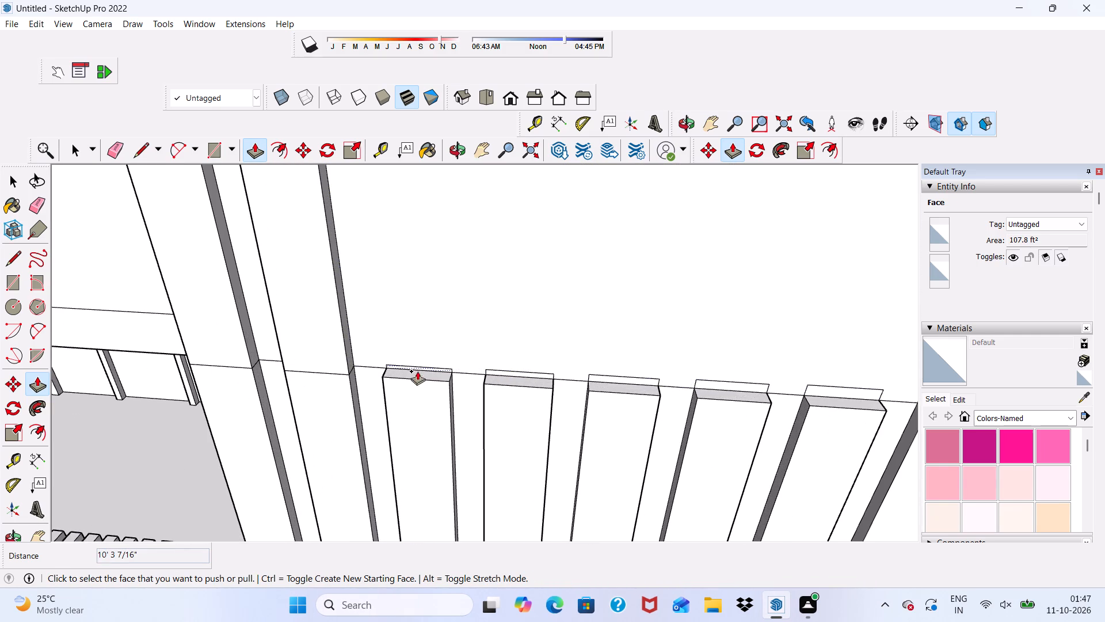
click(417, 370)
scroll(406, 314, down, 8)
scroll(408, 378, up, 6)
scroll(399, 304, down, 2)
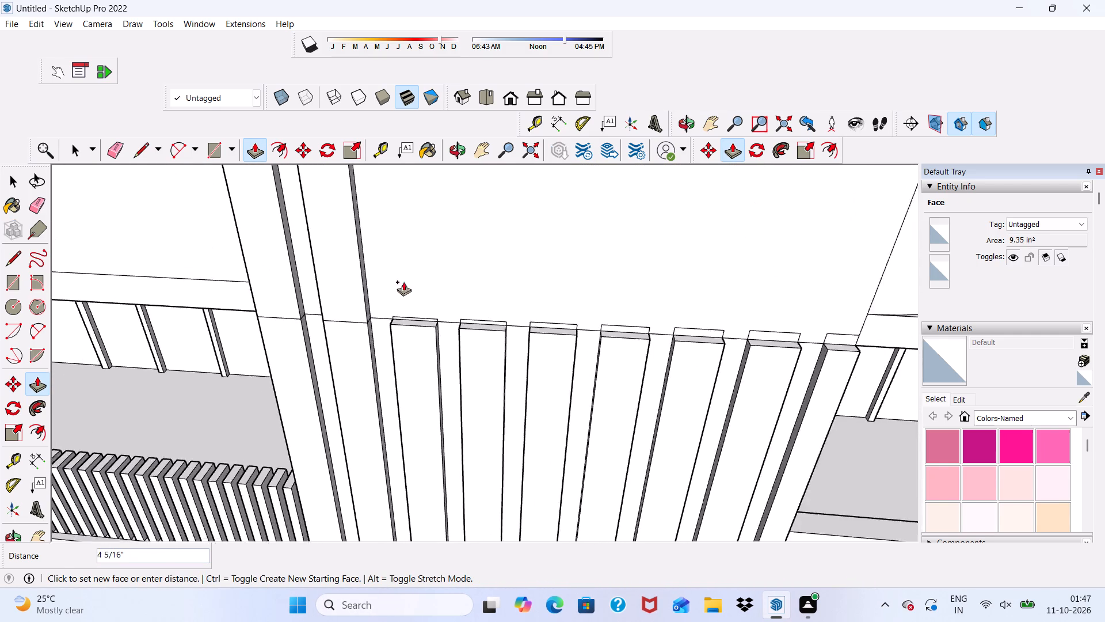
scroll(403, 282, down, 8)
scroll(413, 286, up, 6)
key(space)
Extend the third fin's top face upward 10' 3 7/16", level with the two taller fins beside it.
scroll(401, 277, up, 6)
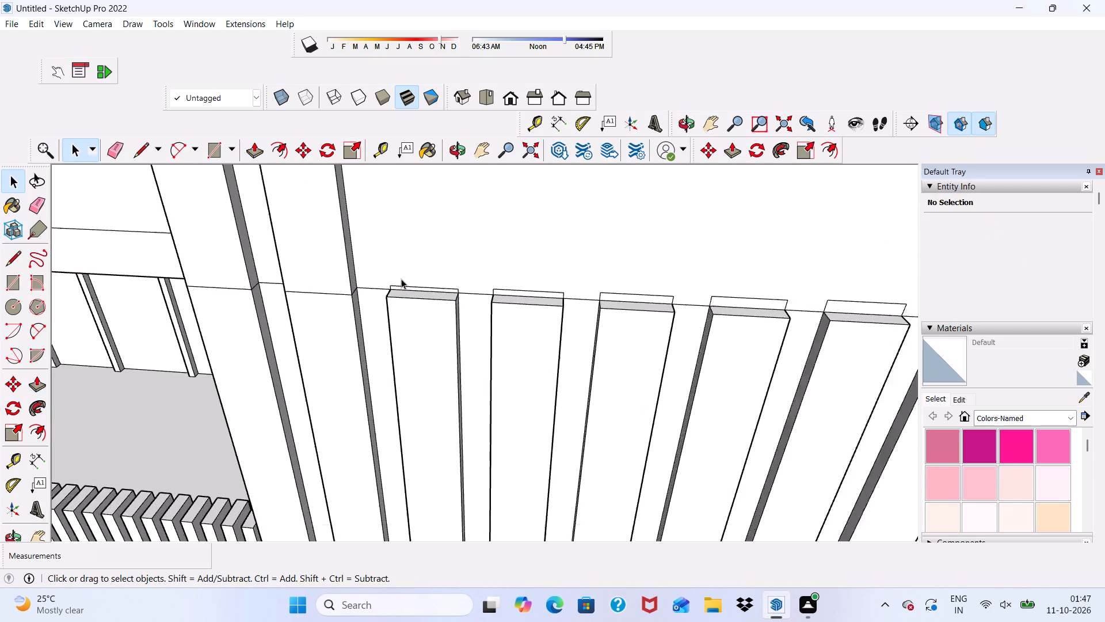
scroll(401, 279, up, 4)
click(394, 307)
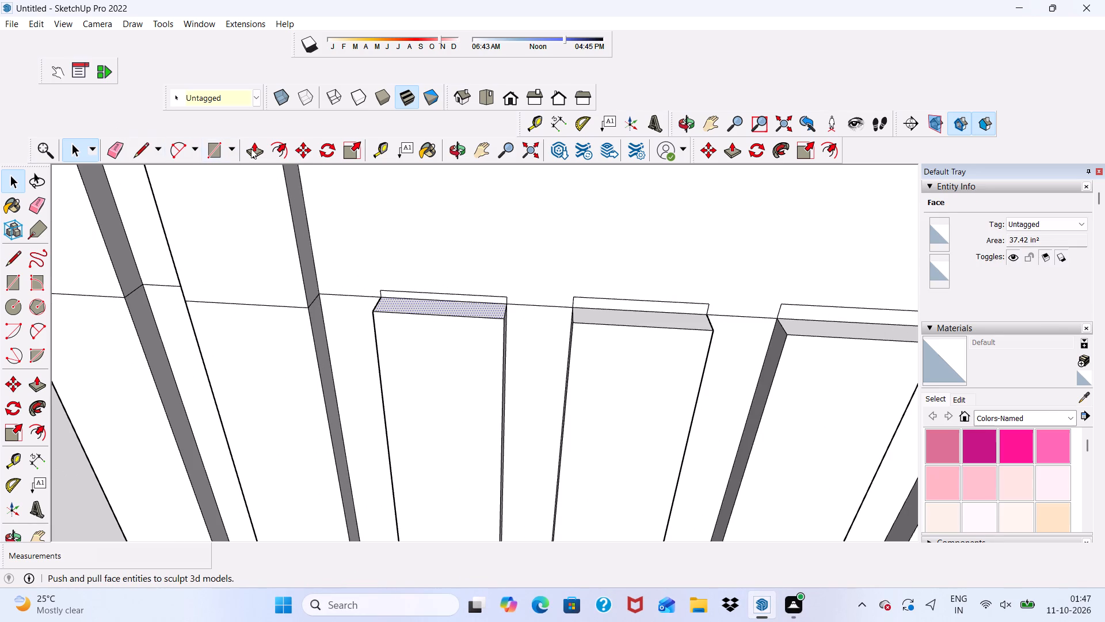
click(256, 148)
click(398, 301)
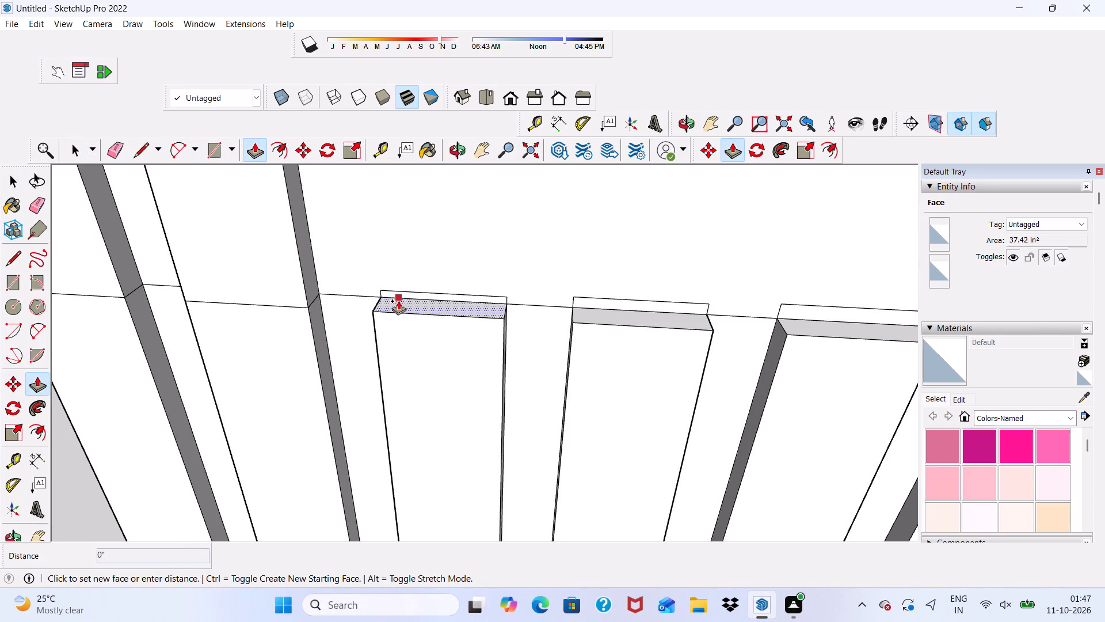
scroll(398, 301, down, 6)
scroll(390, 252, down, 20)
scroll(390, 252, down, 2)
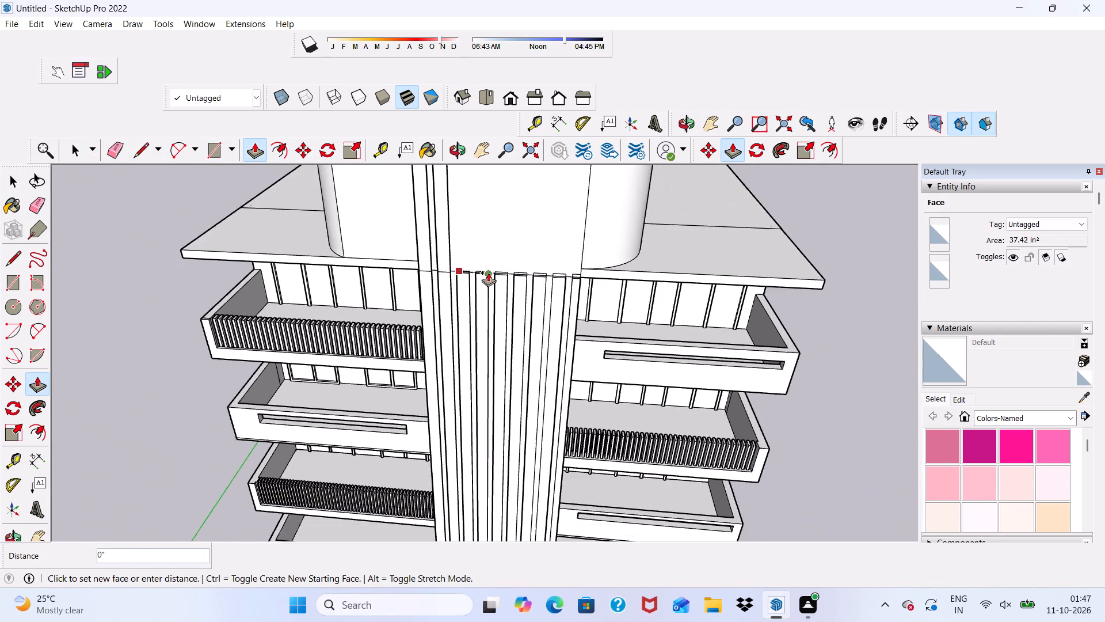
middle_drag(488, 260, 510, 107)
scroll(487, 164, down, 10)
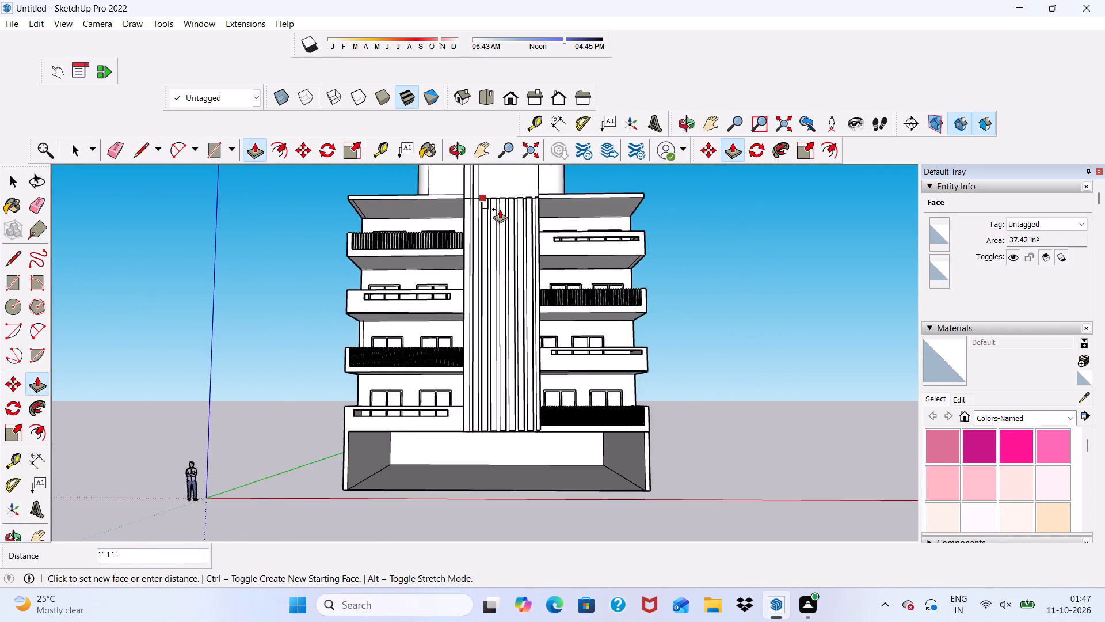
scroll(500, 209, down, 6)
scroll(510, 185, up, 15)
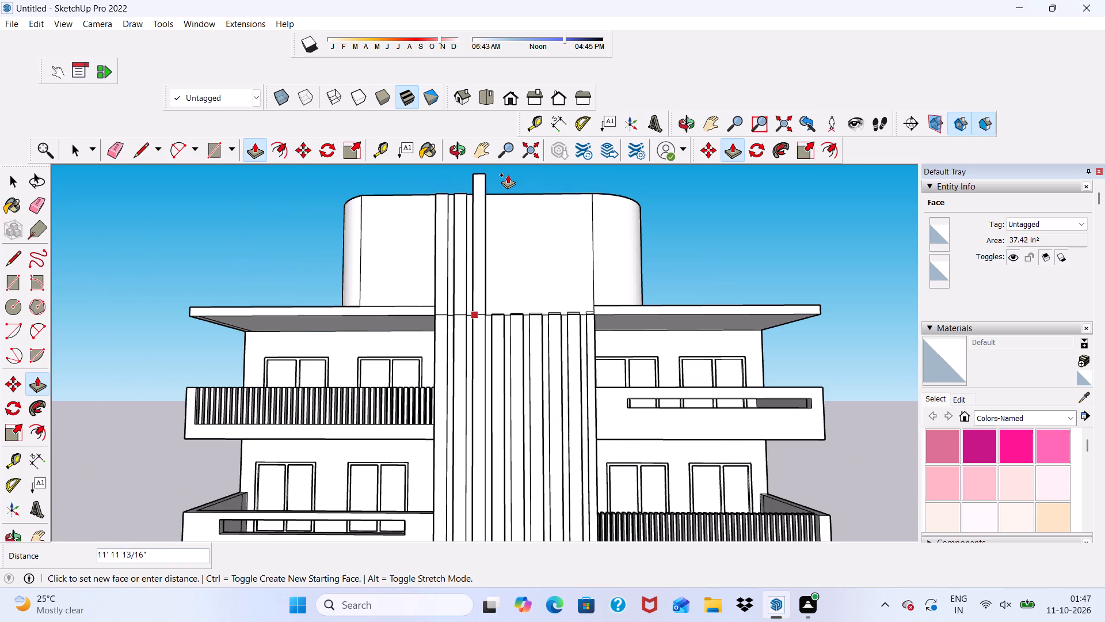
scroll(508, 175, up, 4)
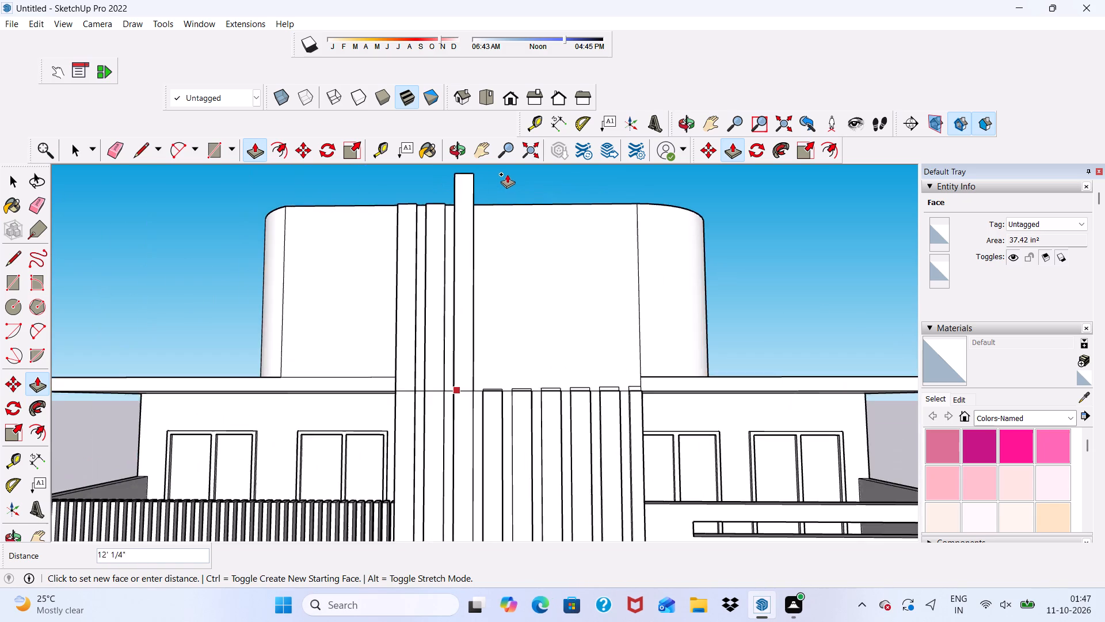
scroll(513, 205, up, 4)
scroll(431, 203, up, 3)
scroll(414, 213, down, 5)
middle_drag(410, 211, 413, 260)
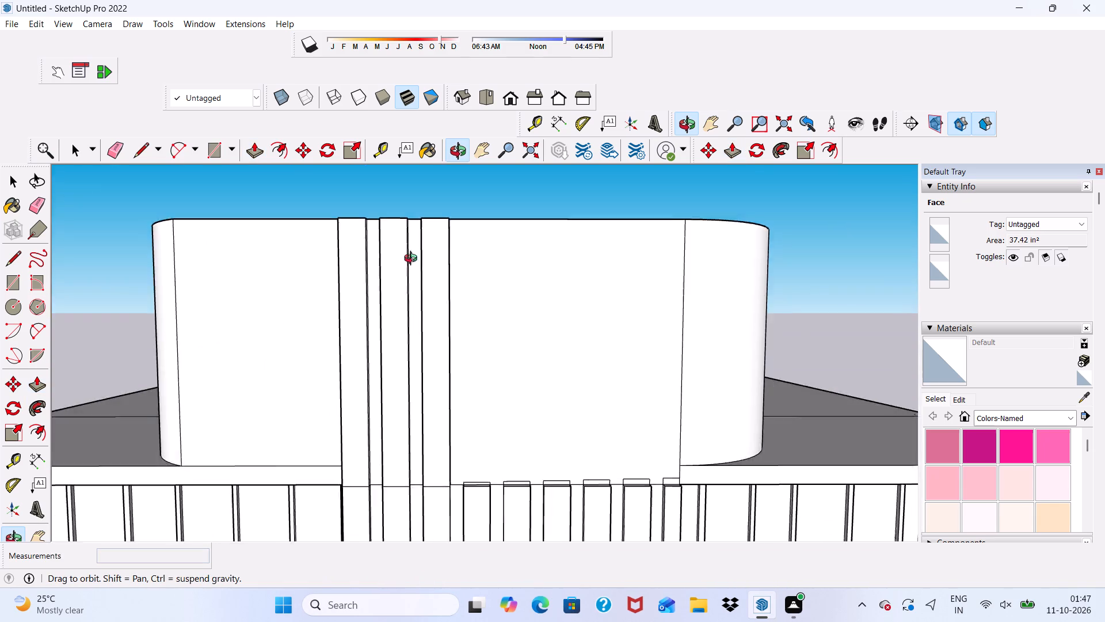
middle_drag(413, 260, 373, 304)
scroll(375, 262, up, 5)
click(400, 234)
Extend the fourth fin's top face upward 10' 3 7/16" to the top edge of the rounded rooftop volume.
scroll(404, 233, down, 3)
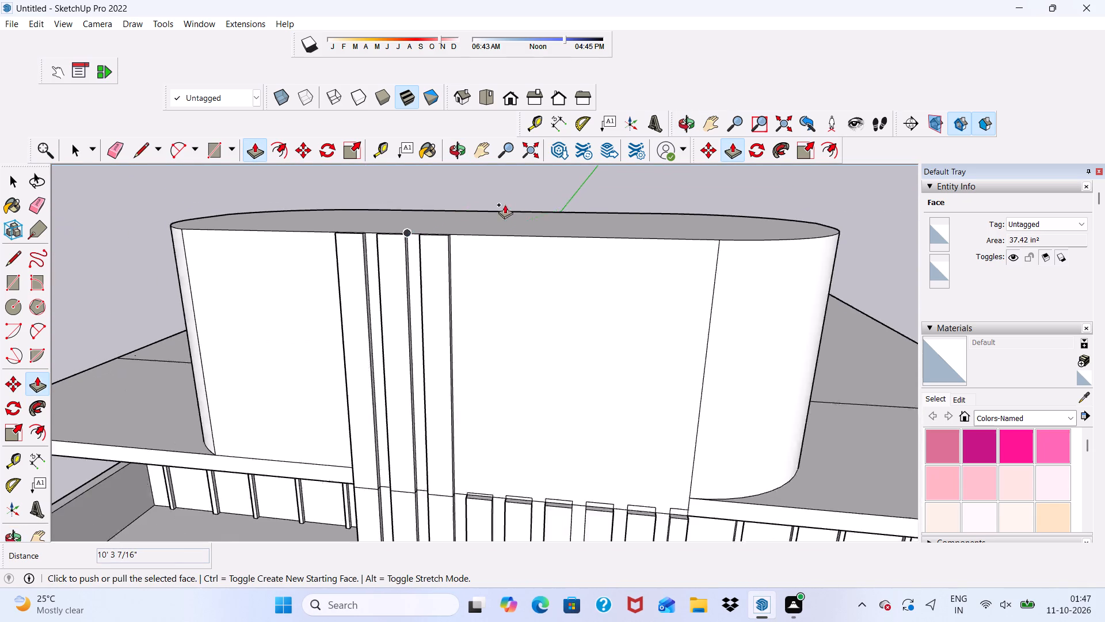
scroll(505, 204, down, 8)
scroll(510, 285, down, 3)
scroll(487, 305, up, 1)
scroll(467, 249, down, 6)
click(510, 97)
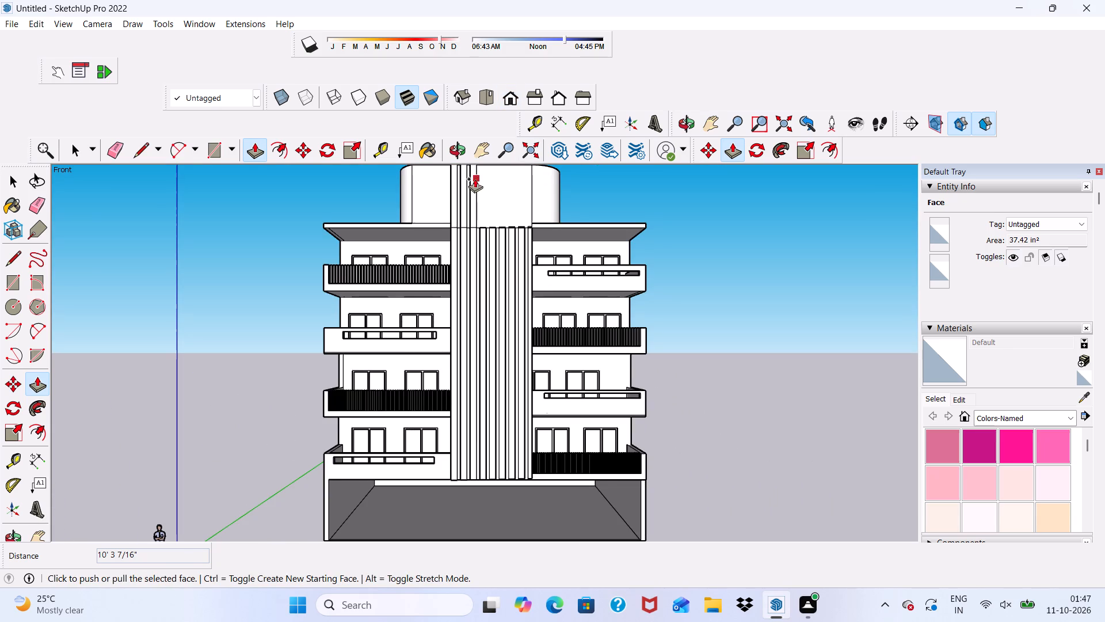
middle_drag(470, 188, 302, 376)
scroll(495, 253, up, 9)
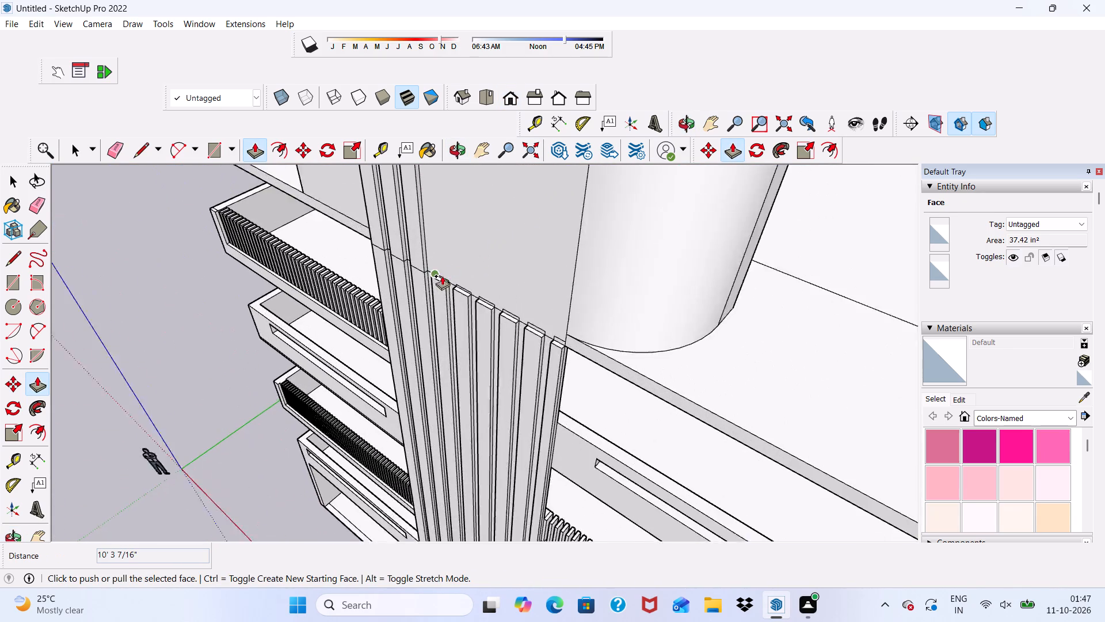
scroll(442, 276, up, 6)
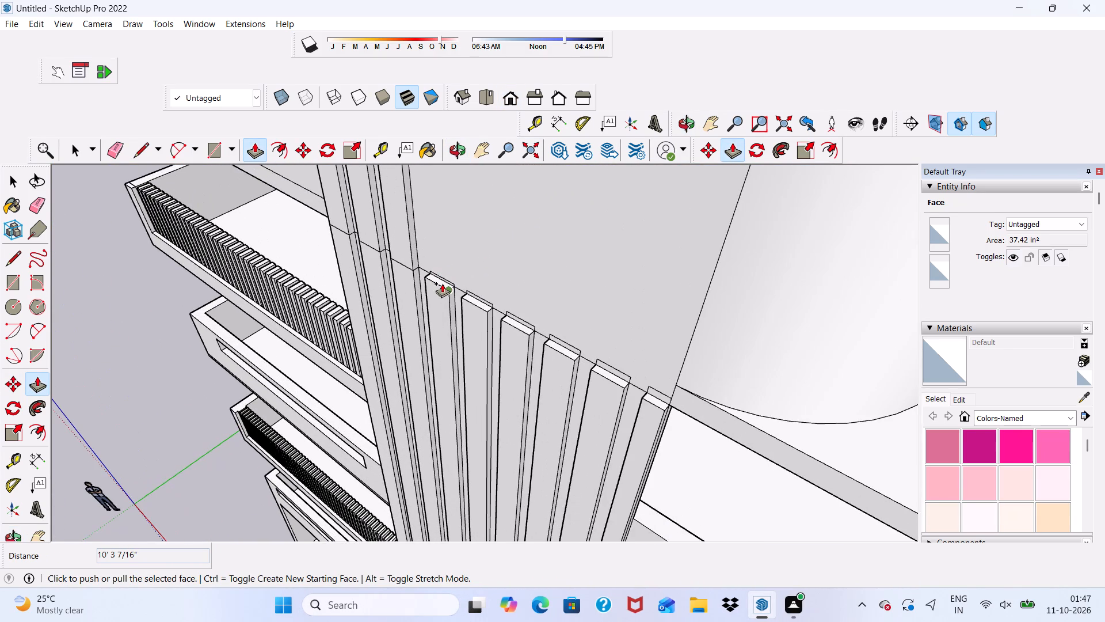
key(space)
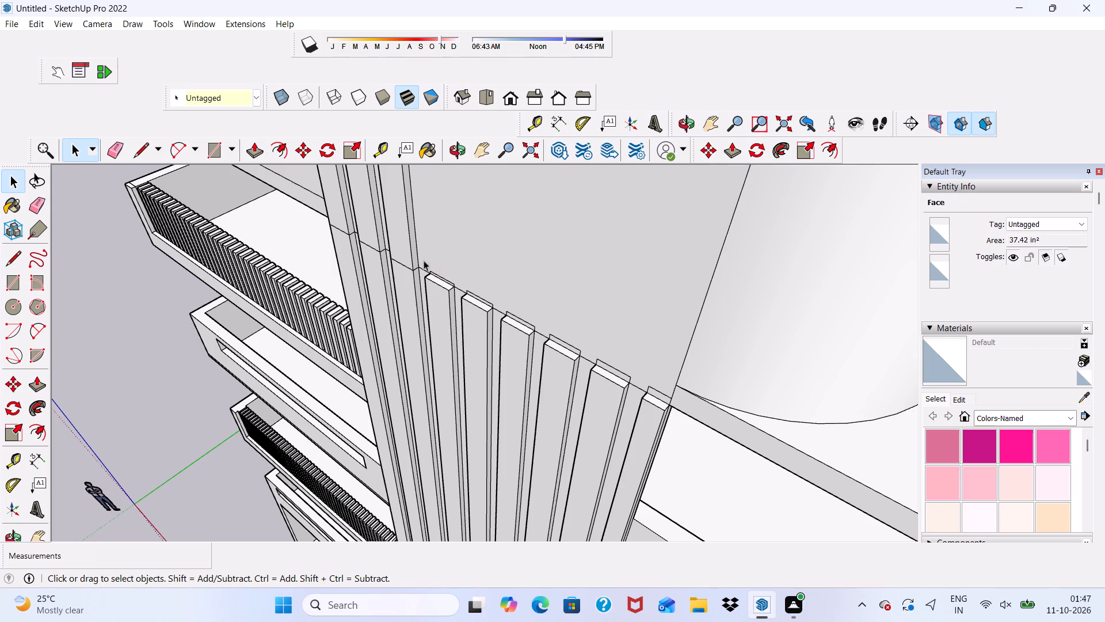
scroll(425, 260, down, 1)
scroll(438, 280, up, 5)
click(439, 280)
click(251, 145)
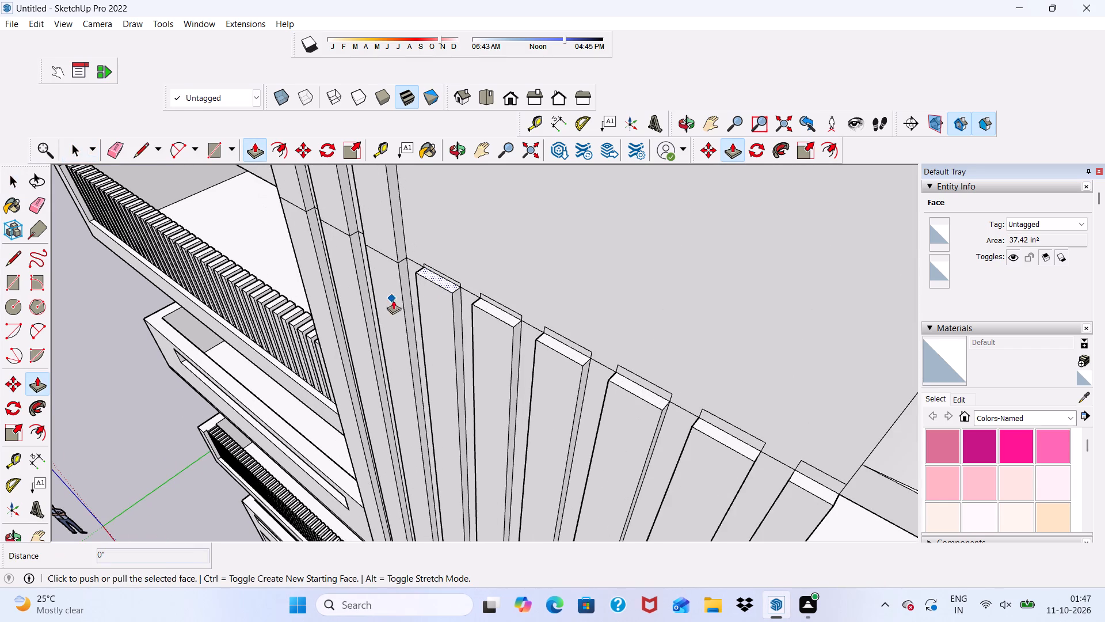
scroll(421, 280, up, 4)
click(436, 274)
scroll(453, 242, down, 2)
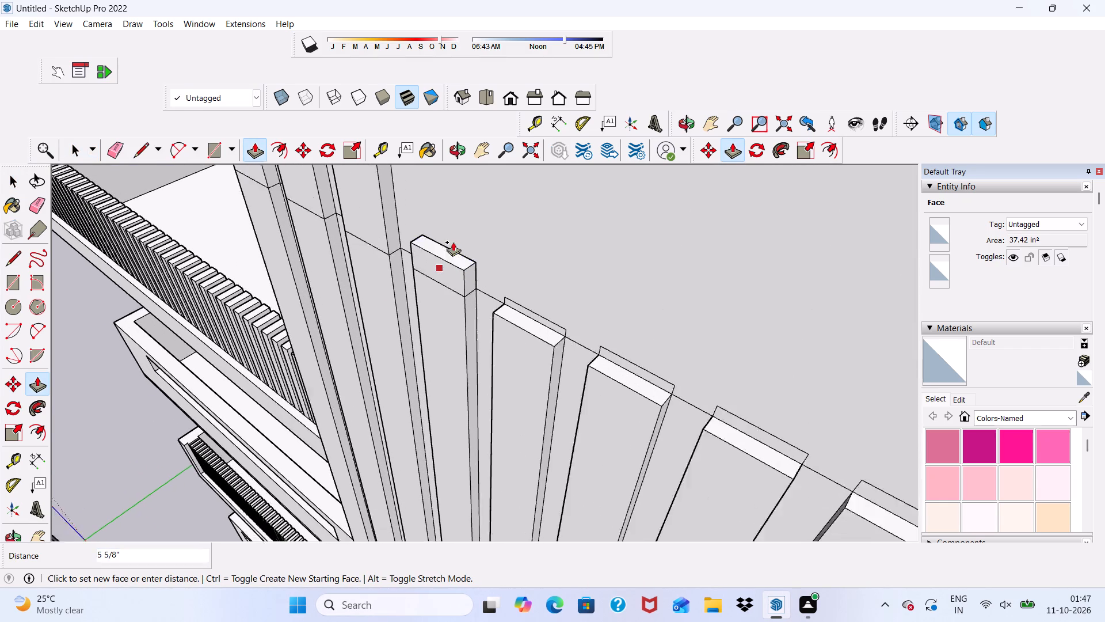
scroll(453, 242, down, 20)
scroll(453, 242, down, 9)
scroll(523, 195, up, 7)
click(522, 187)
Extend the fifth fin's top face upward 10' 3 7/16" to the top edge of the rounded rooftop volume.
scroll(502, 248, up, 10)
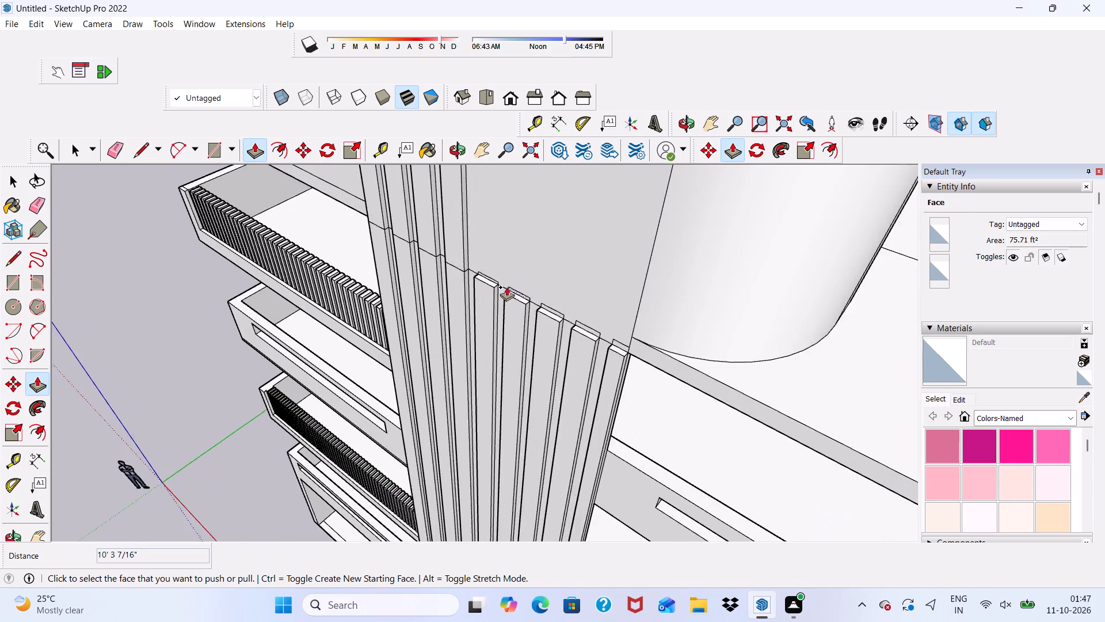
scroll(506, 287, up, 5)
click(484, 275)
scroll(499, 245, down, 13)
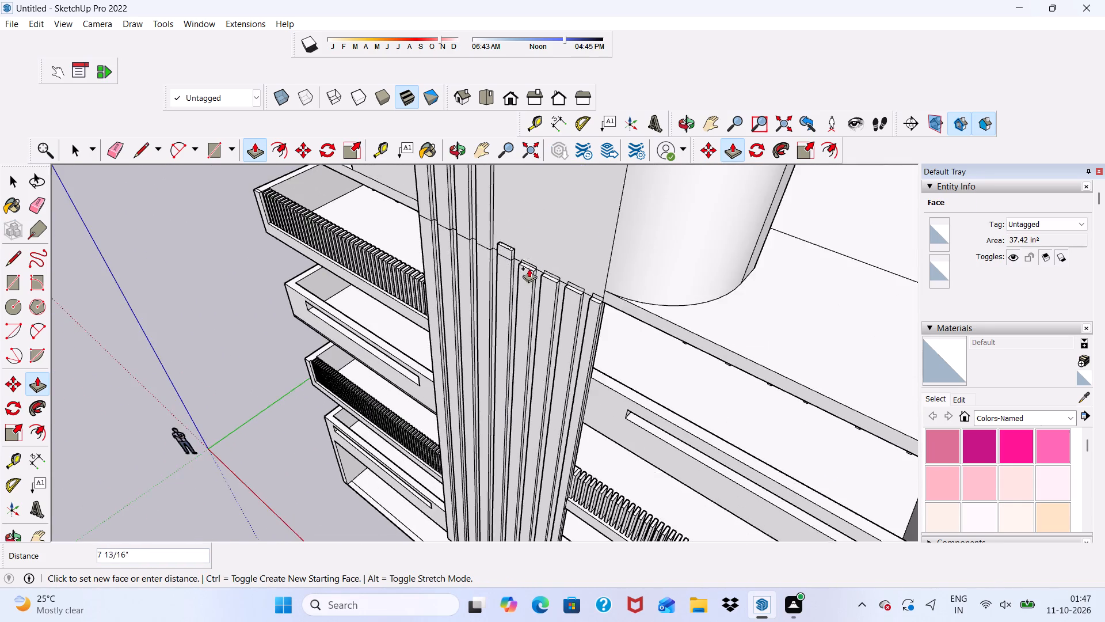
scroll(529, 268, down, 7)
scroll(547, 222, up, 4)
click(561, 202)
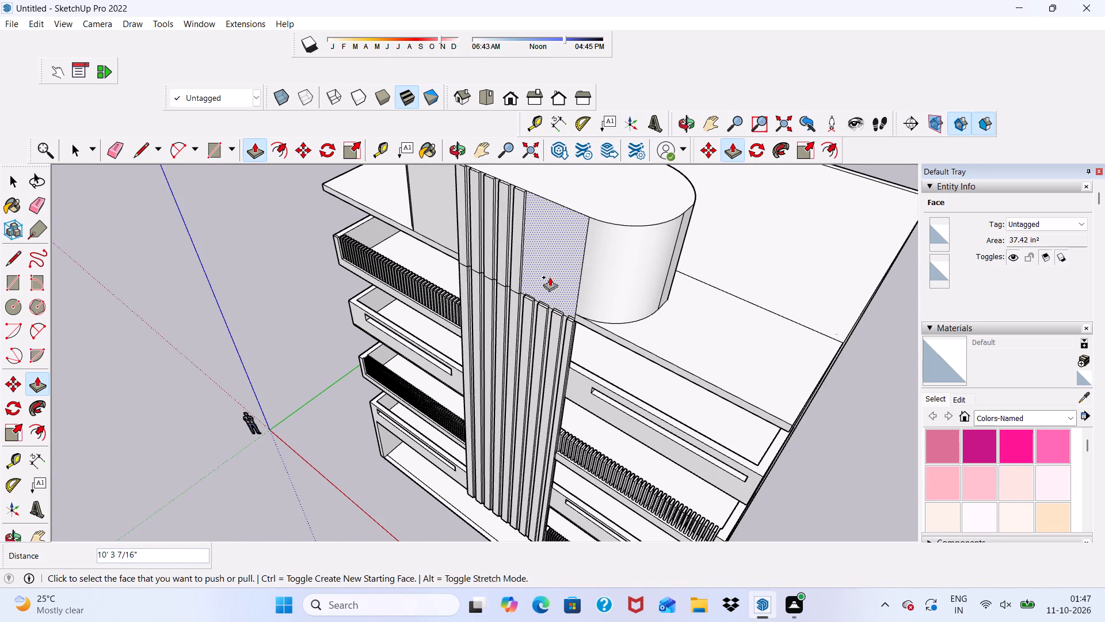
Extend the sixth fin's top face upward 10' 3 7/16" to the top edge of the rounded rooftop volume.
scroll(539, 301, up, 17)
click(507, 297)
scroll(507, 260, down, 5)
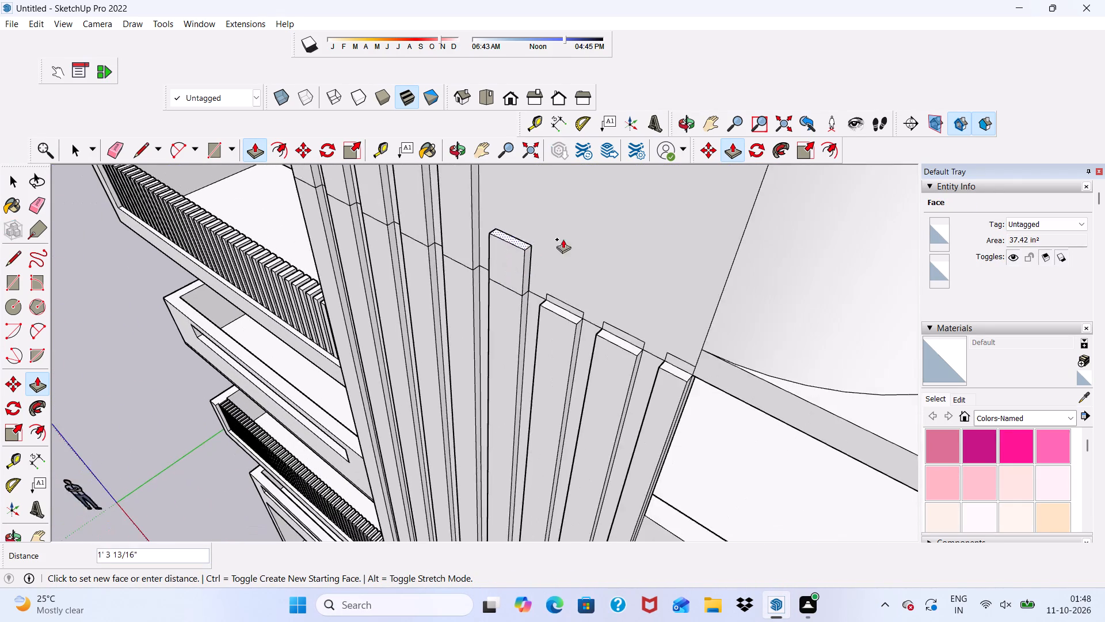
scroll(563, 239, down, 20)
scroll(567, 217, up, 5)
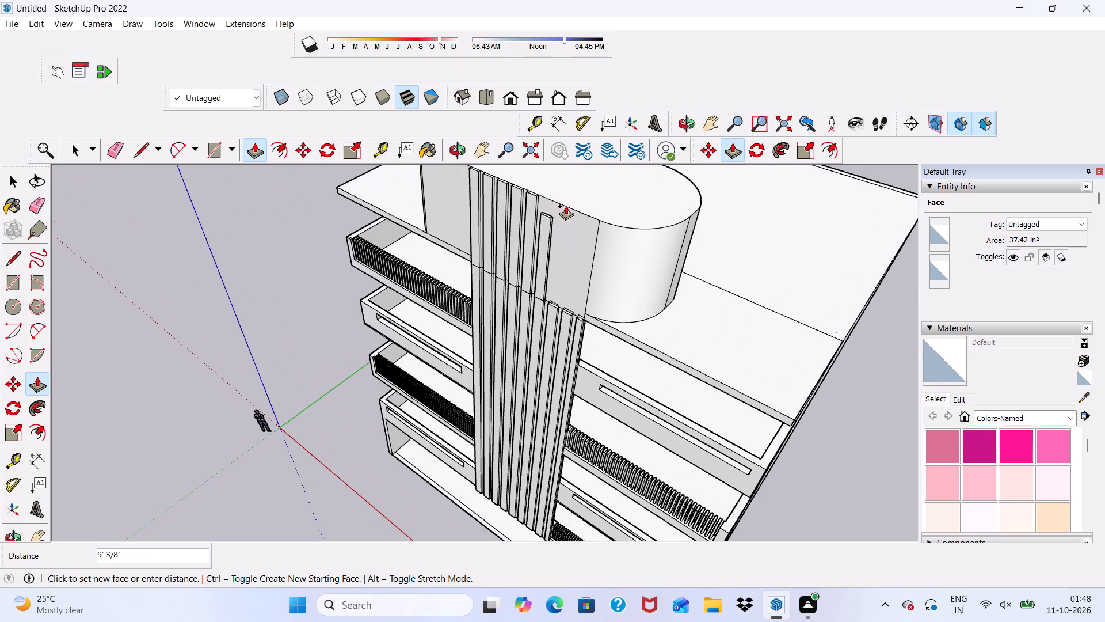
click(566, 200)
Extend the seventh fin's top face upward 10' 3 7/16" to the top edge of the rounded rooftop volume.
scroll(528, 342, up, 4)
scroll(570, 261, up, 12)
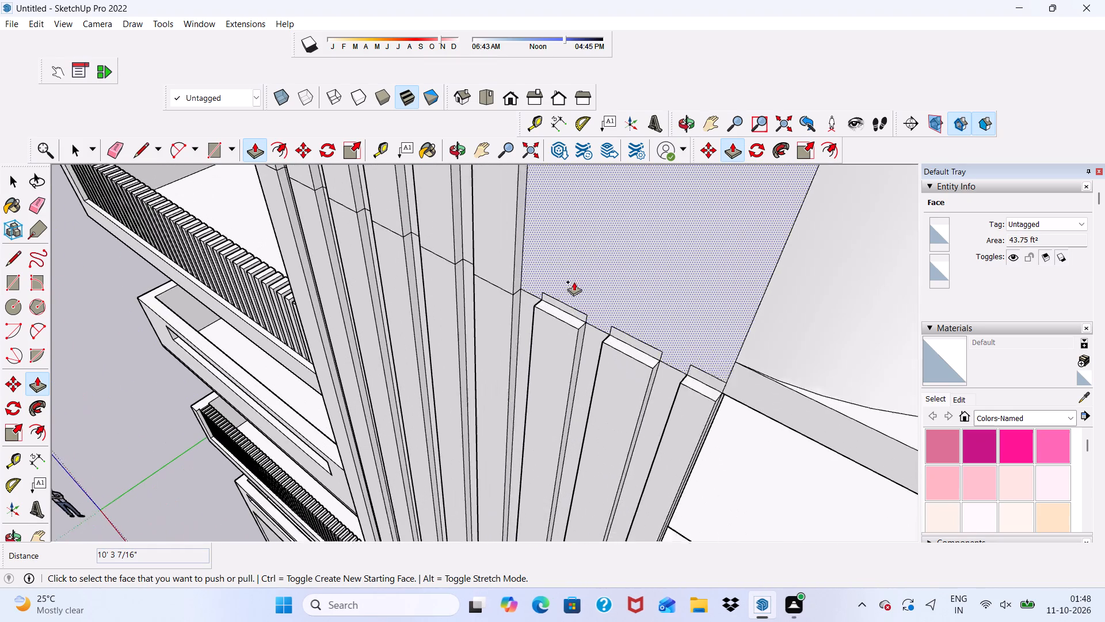
click(559, 316)
scroll(550, 292, down, 20)
scroll(550, 292, down, 1)
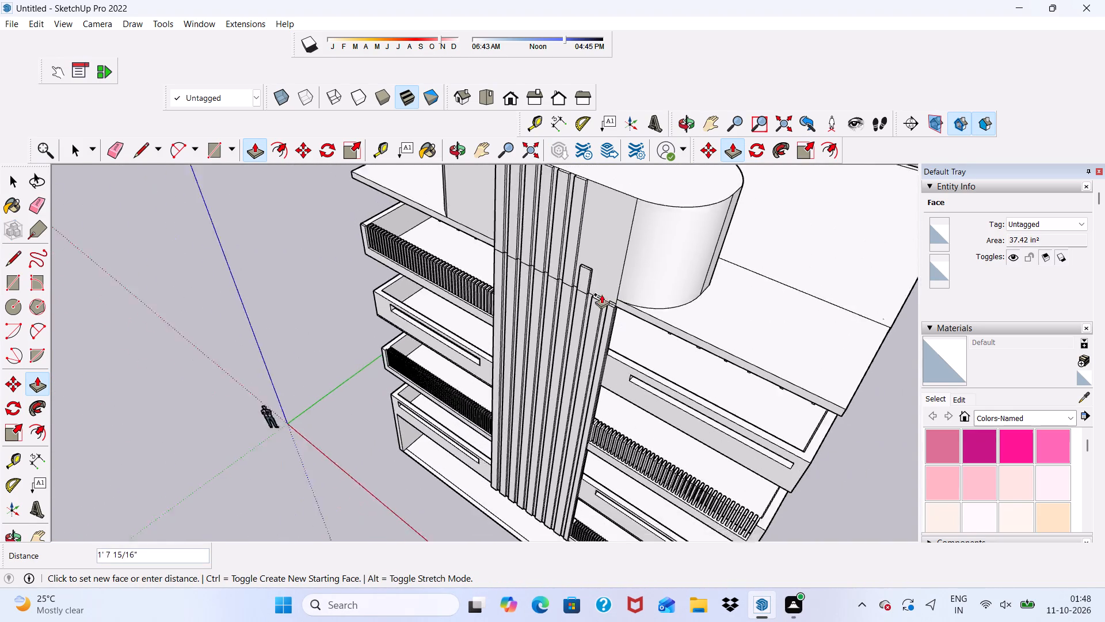
scroll(601, 294, down, 1)
scroll(610, 201, up, 4)
click(610, 217)
Extend the eighth fin's top face upward 10' 3 7/16" to the top edge of the rounded rooftop volume.
scroll(596, 333, up, 4)
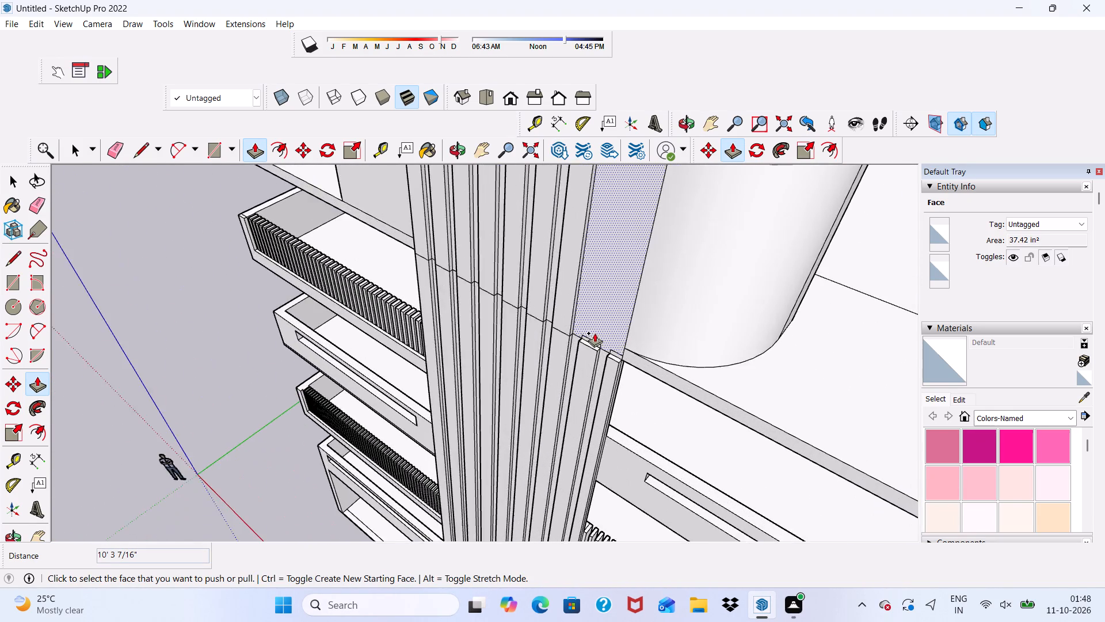
scroll(595, 333, up, 11)
click(588, 346)
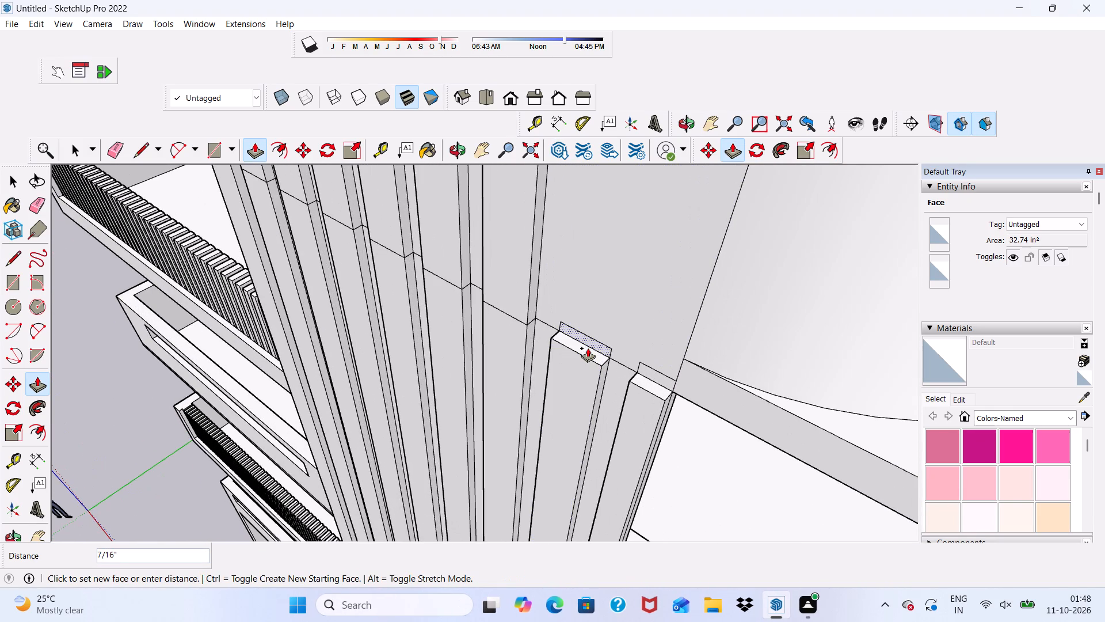
key(space)
click(581, 348)
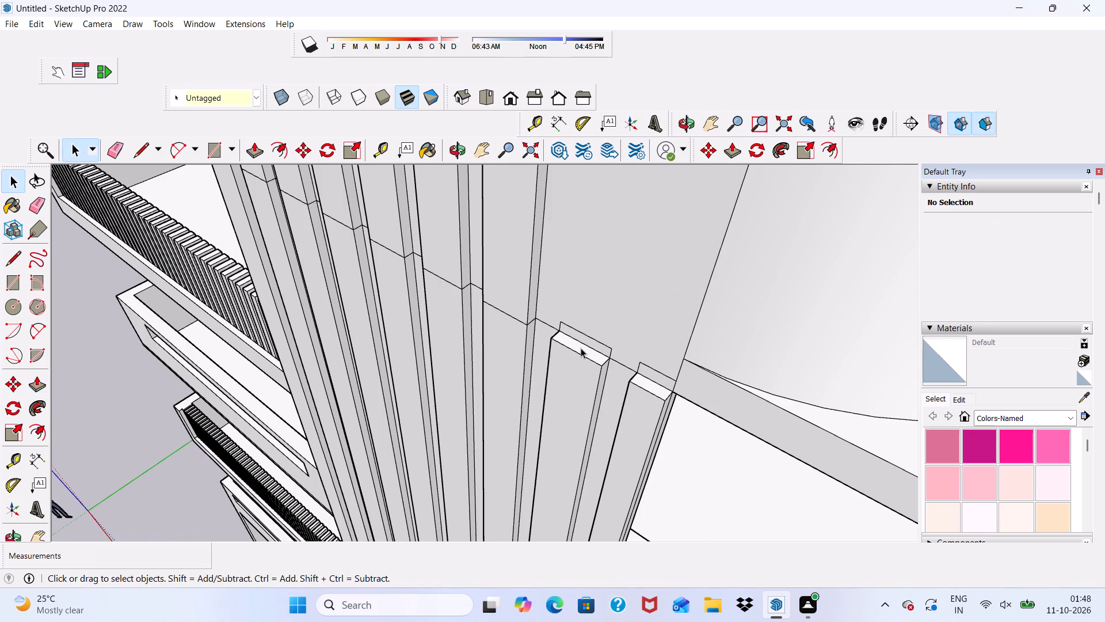
click(249, 146)
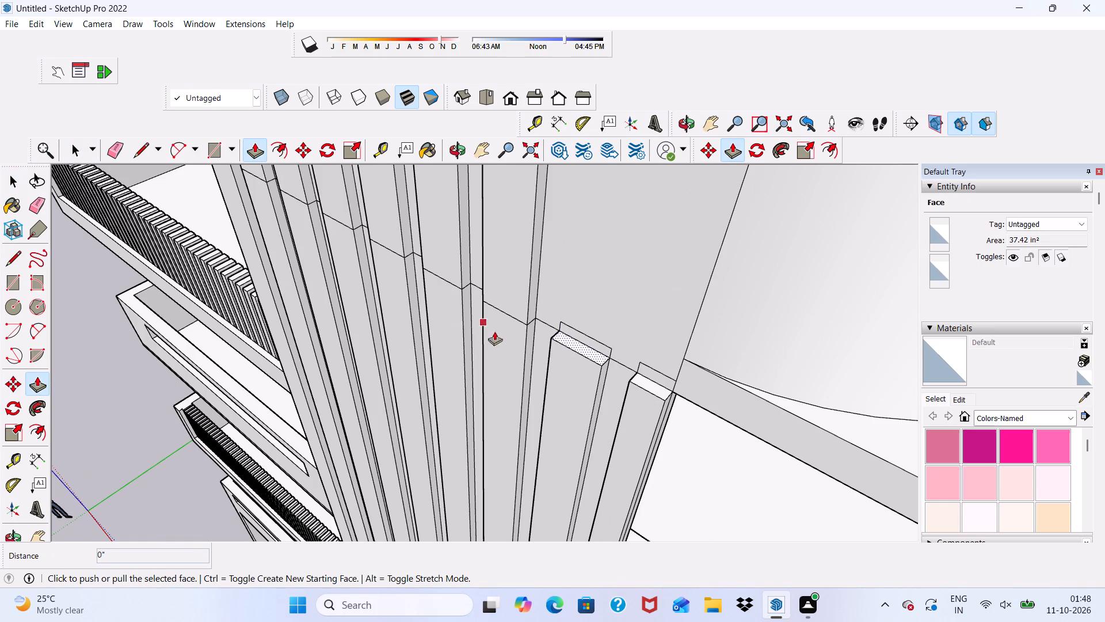
click(568, 337)
scroll(550, 308, down, 10)
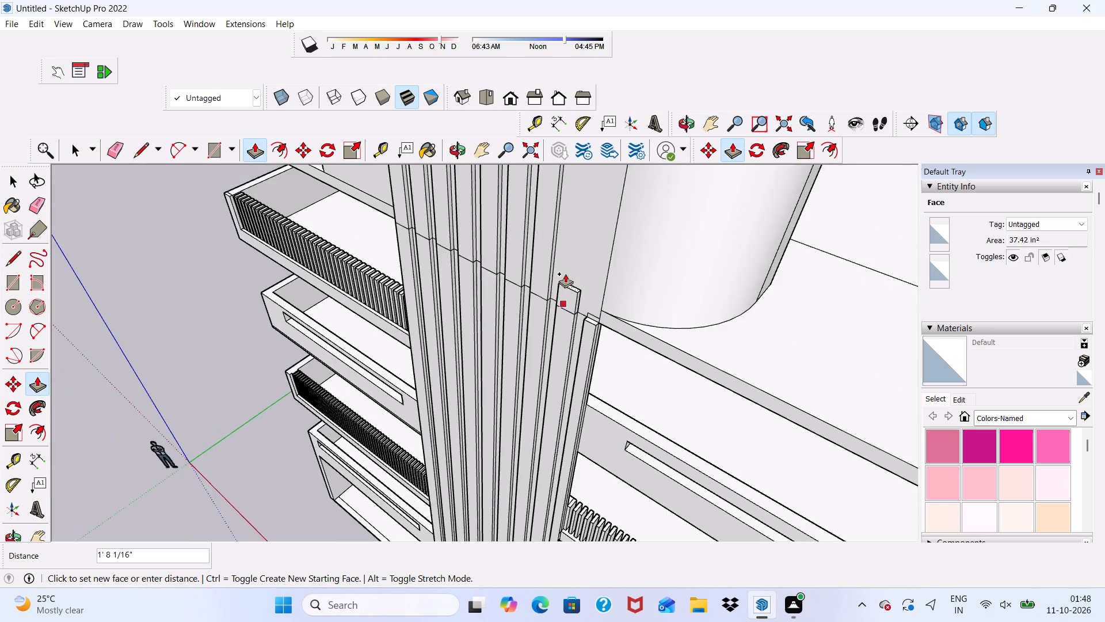
scroll(565, 274, down, 11)
scroll(582, 198, up, 5)
click(582, 198)
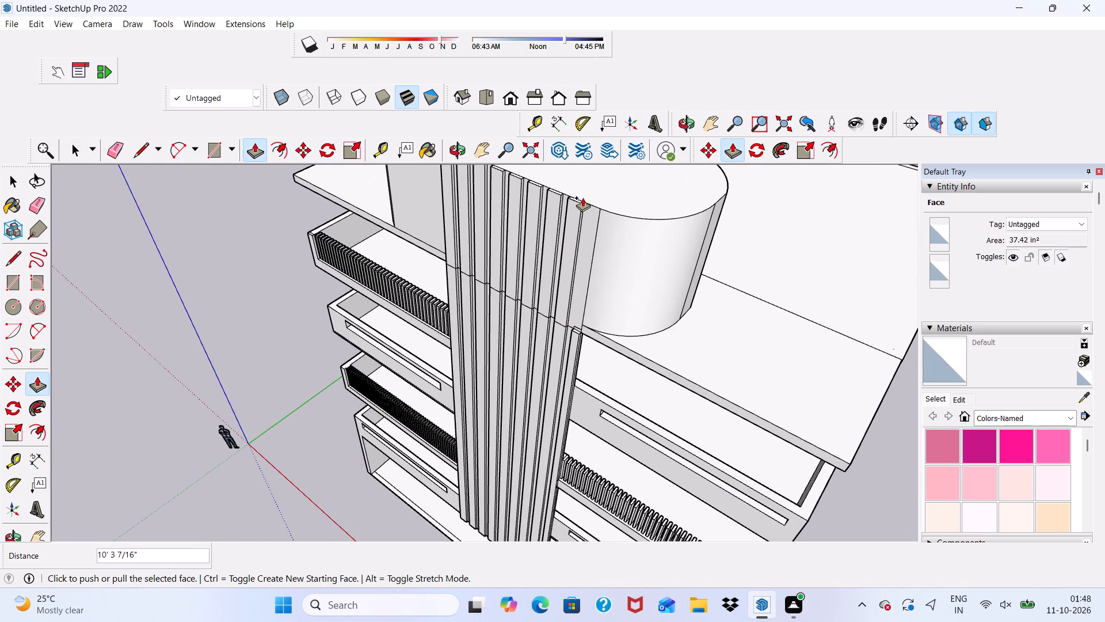
Extend the last fin's top face, at the slab's outer edge, upward 10' 3 7/16" to the rooftop volume's top edge.
scroll(609, 241, down, 1)
scroll(603, 332, up, 15)
drag(582, 331, 569, 331)
key(space)
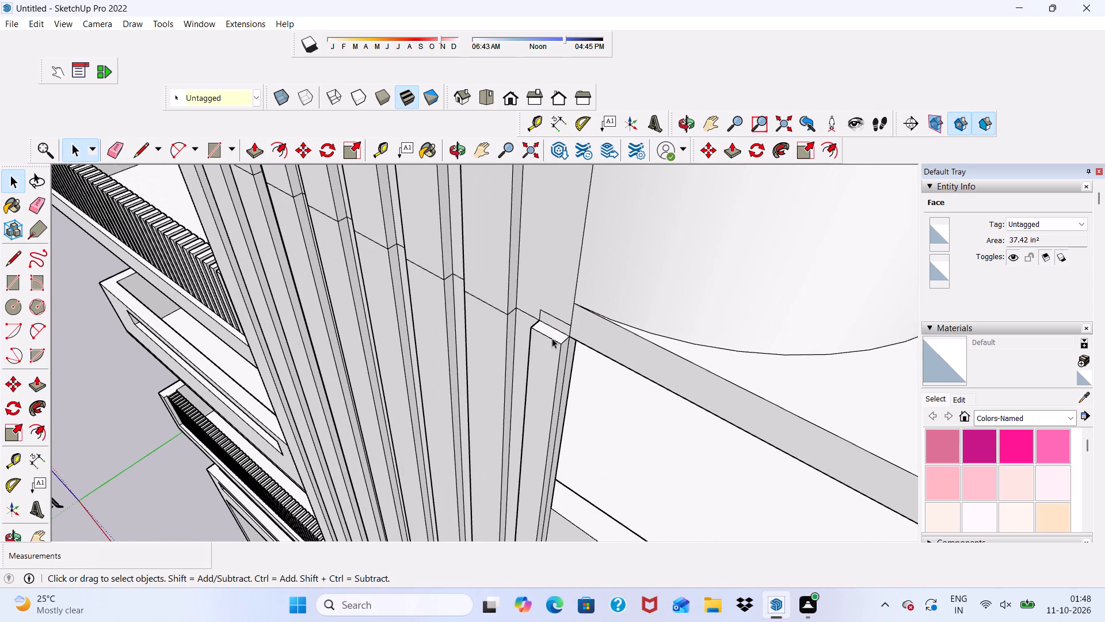
click(554, 332)
scroll(554, 332, up, 6)
click(551, 329)
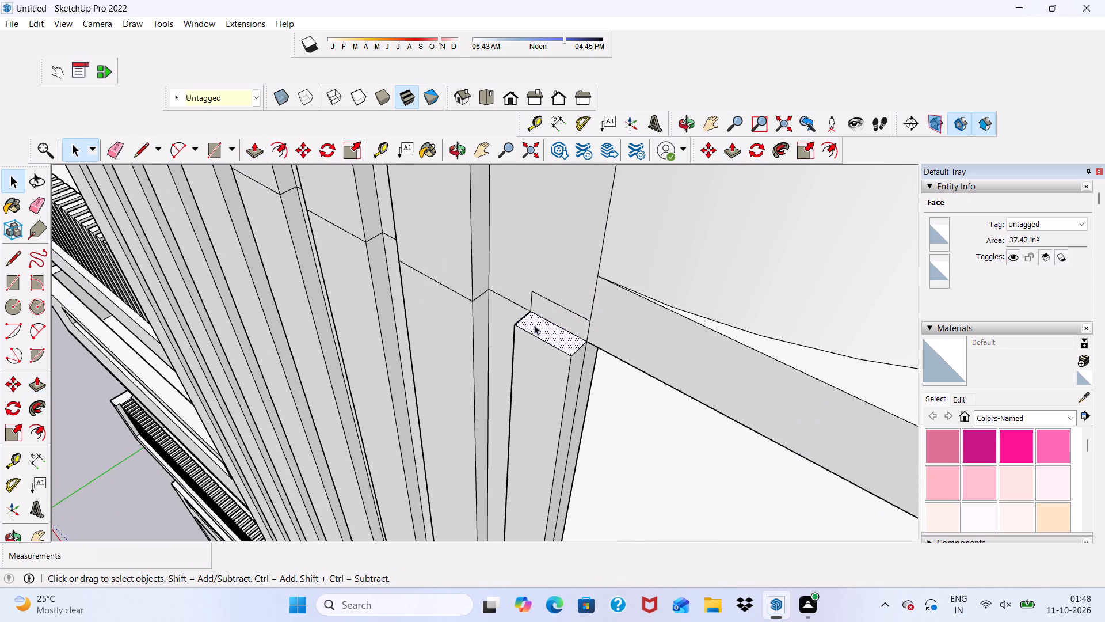
click(252, 151)
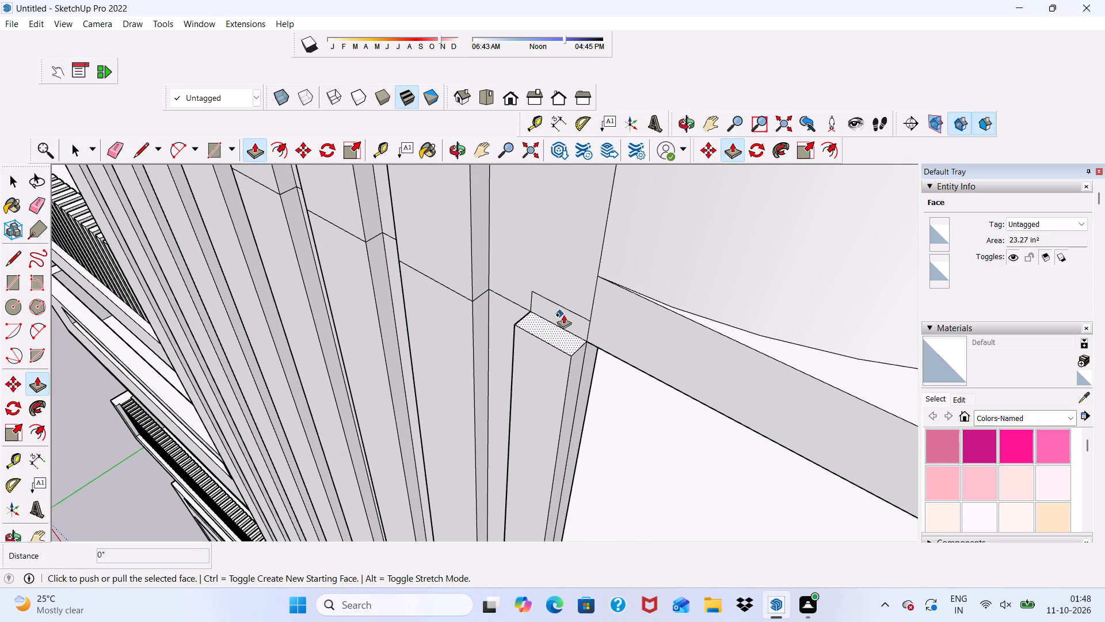
click(563, 333)
scroll(530, 280, down, 6)
scroll(509, 282, down, 18)
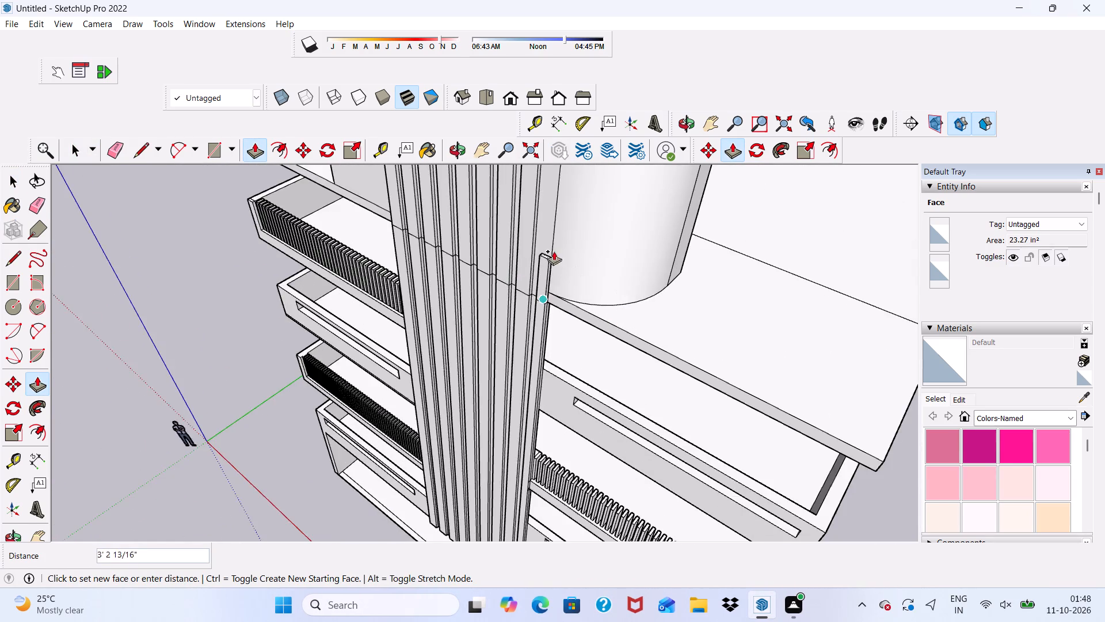
scroll(554, 251, down, 4)
scroll(638, 238, up, 6)
click(565, 187)
Erase the roof-level seam lines across the fronts of the first two fins and the recesses beside them.
scroll(562, 247, down, 5)
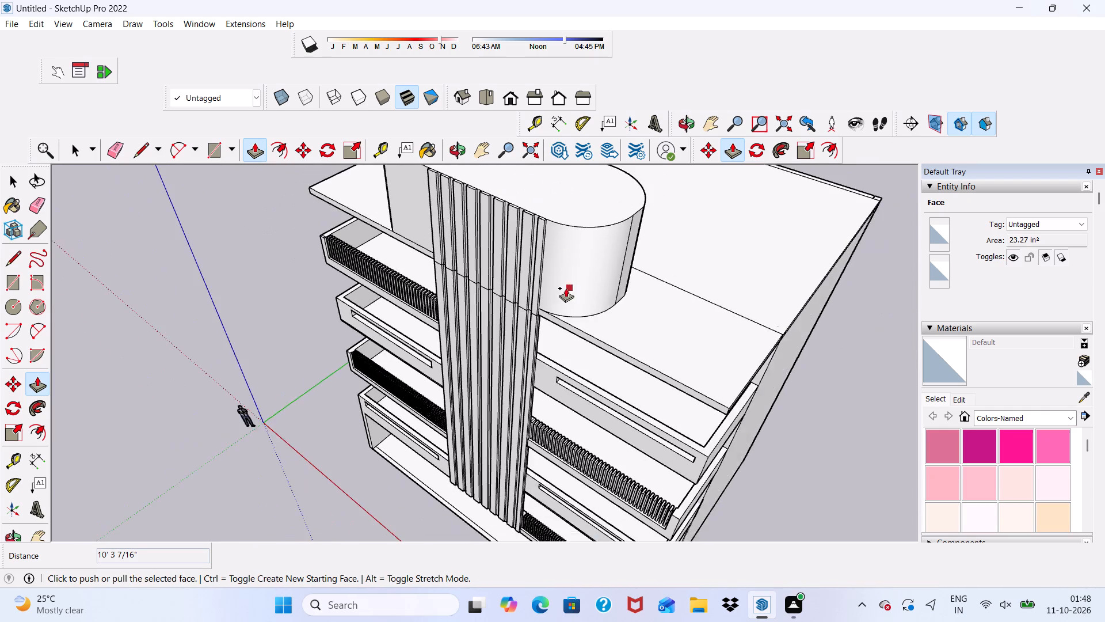
middle_drag(565, 278, 783, 252)
key(space)
scroll(516, 308, up, 6)
scroll(466, 253, up, 7)
middle_drag(455, 208, 264, 223)
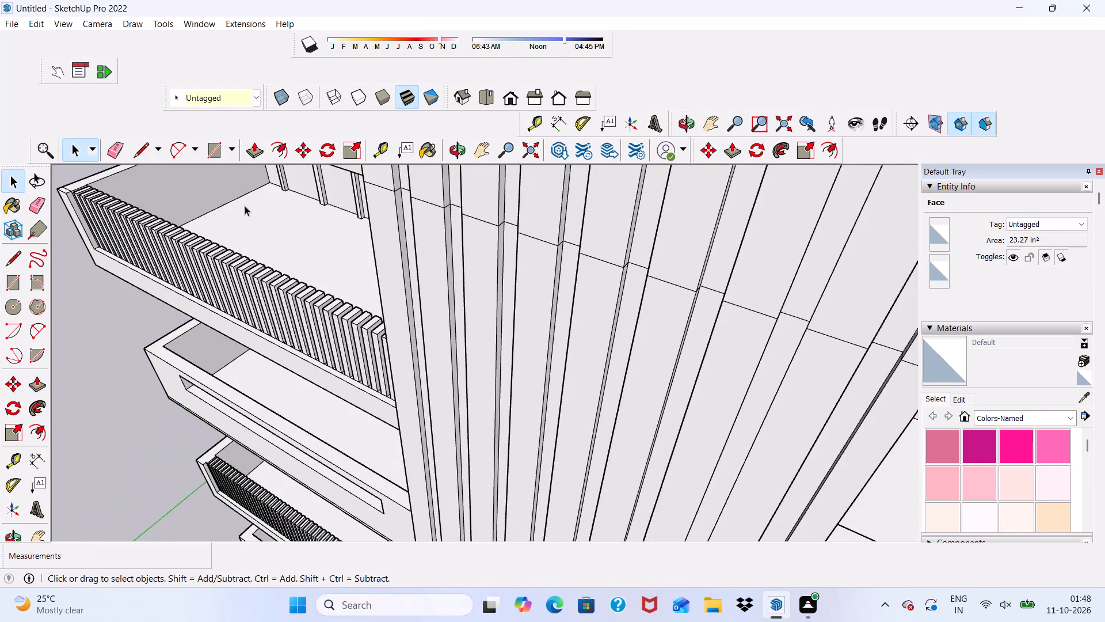
click(109, 148)
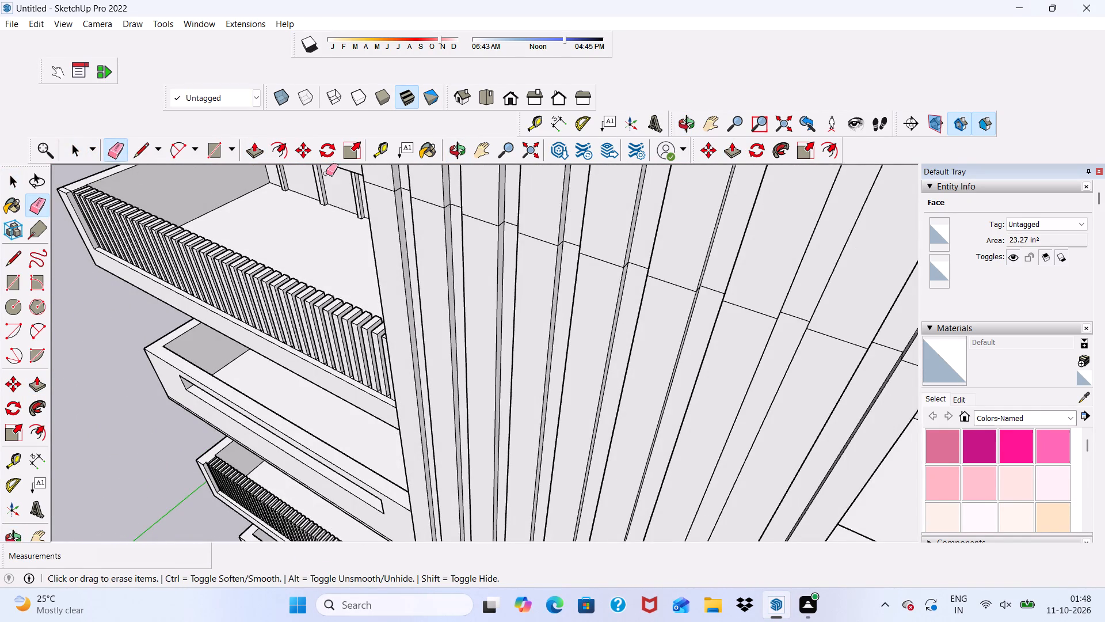
scroll(330, 173, up, 4)
drag(481, 200, 490, 229)
drag(686, 272, 706, 328)
drag(818, 289, 803, 337)
drag(595, 227, 599, 257)
drag(565, 228, 565, 234)
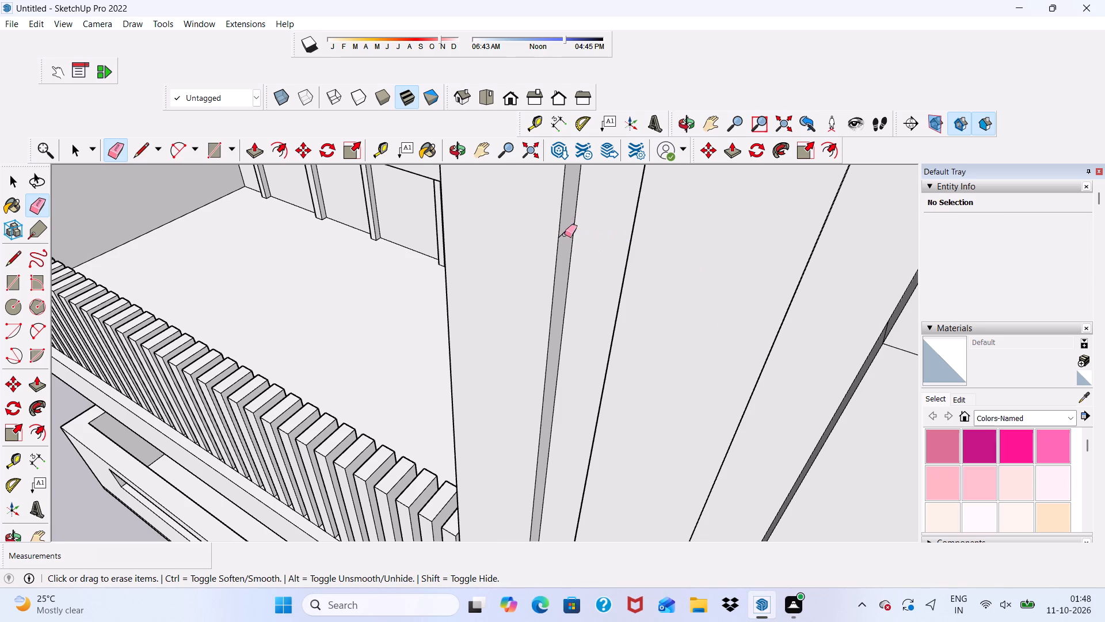
drag(565, 234, 567, 258)
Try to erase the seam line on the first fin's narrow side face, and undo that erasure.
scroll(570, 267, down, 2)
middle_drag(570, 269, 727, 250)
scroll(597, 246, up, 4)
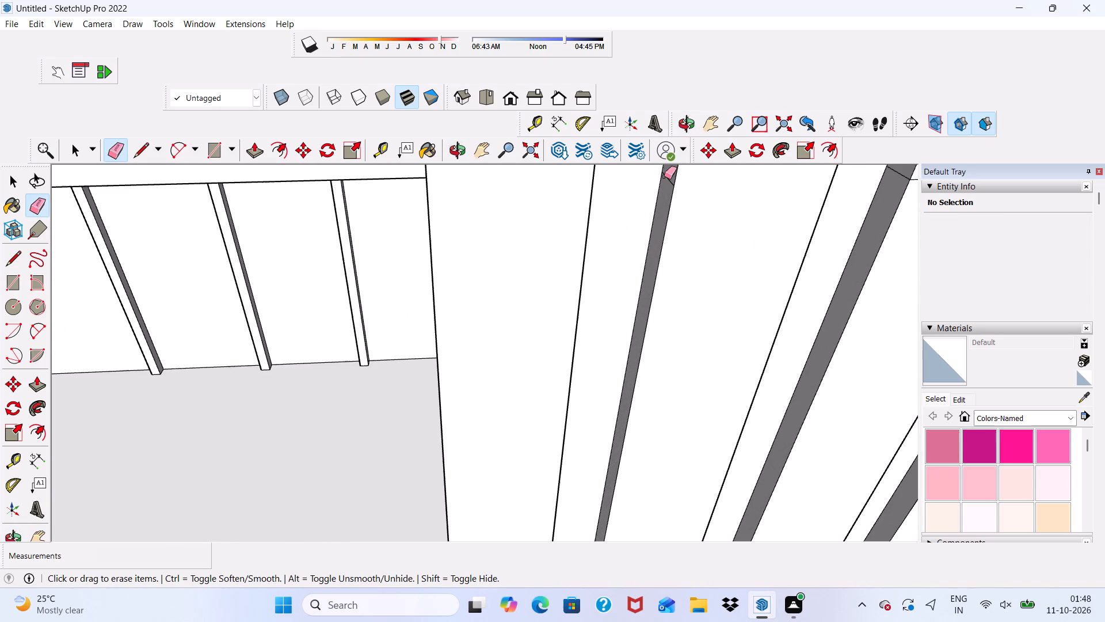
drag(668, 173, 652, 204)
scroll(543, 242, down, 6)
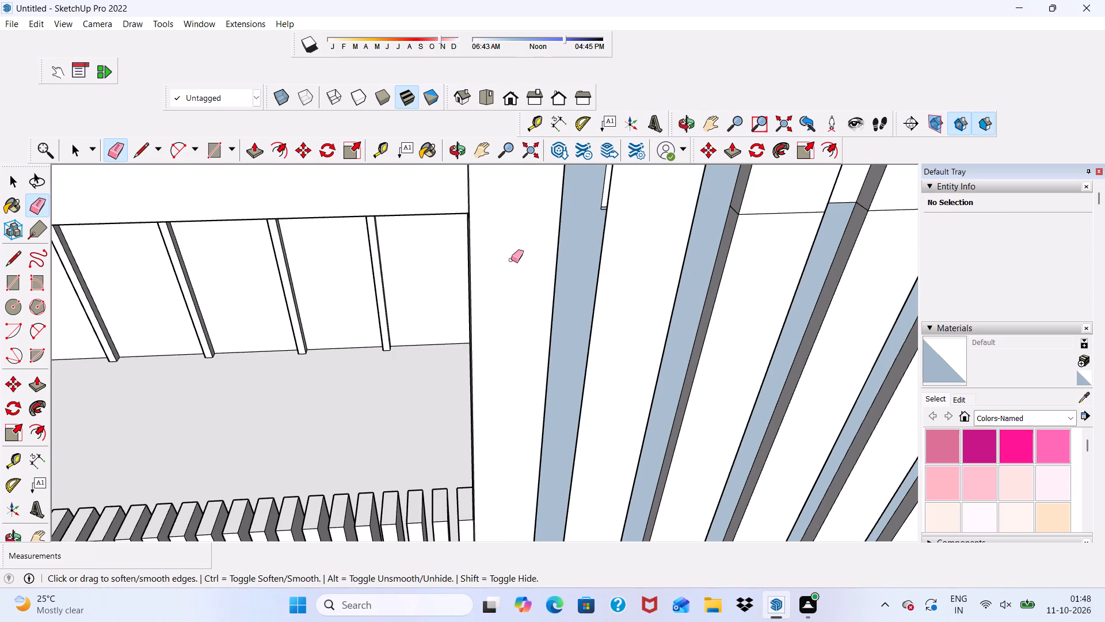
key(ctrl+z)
Erase the roof-level seam lines on the narrow side faces of the first and second fins.
scroll(607, 201, up, 16)
drag(632, 226, 635, 255)
scroll(573, 255, down, 5)
middle_drag(549, 274, 436, 270)
scroll(489, 264, up, 1)
scroll(399, 251, down, 13)
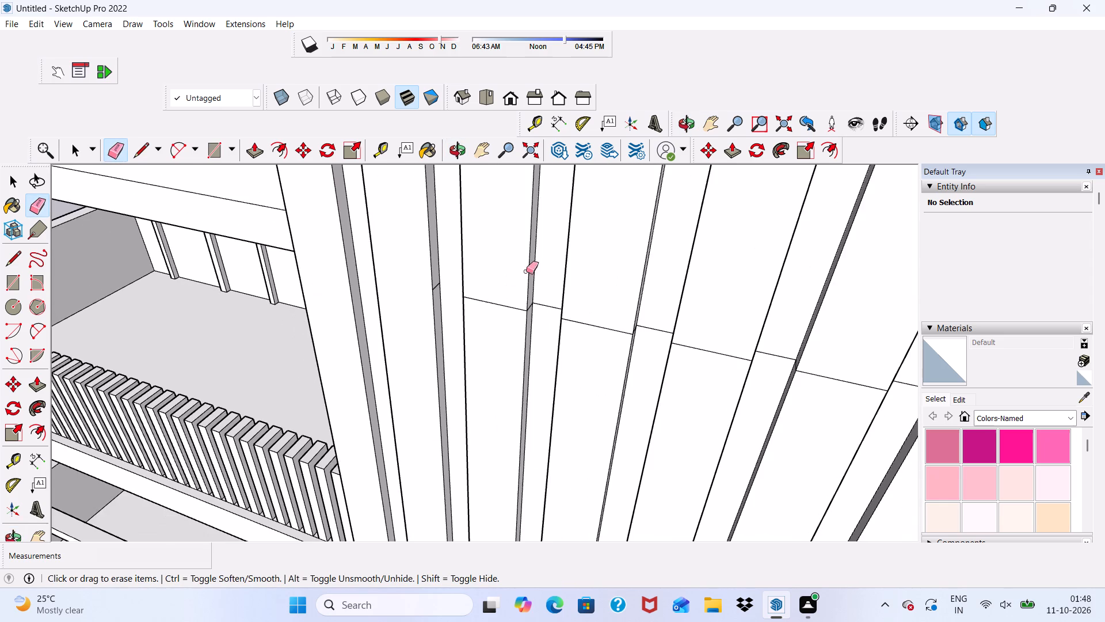
scroll(433, 312, up, 5)
scroll(411, 271, up, 1)
drag(411, 271, 415, 297)
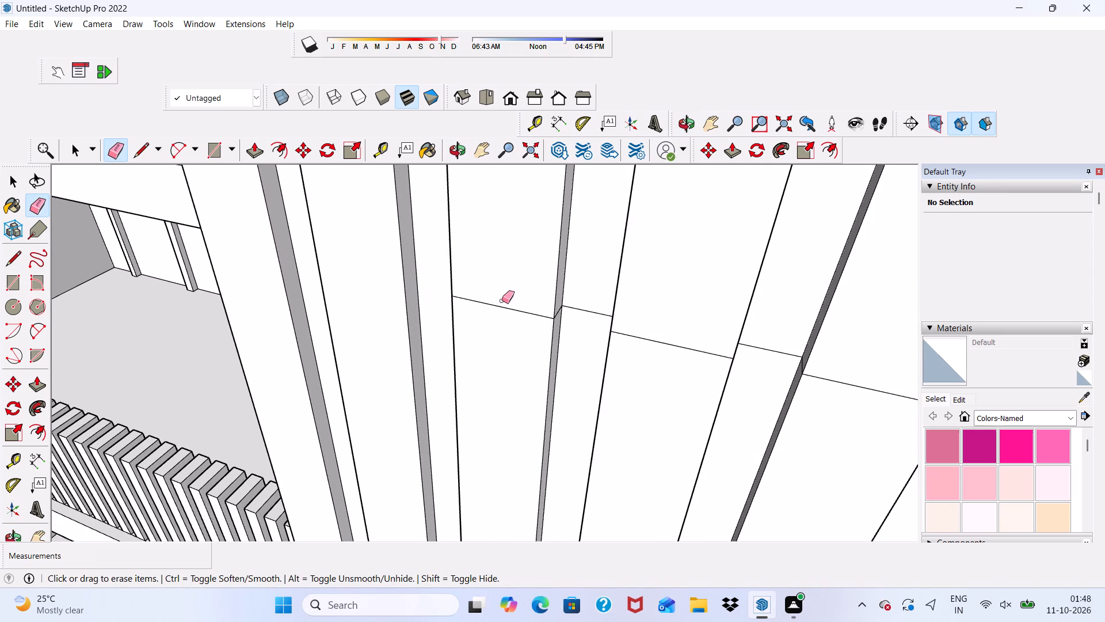
Erase the roof-level seam line across the third fin's front and side face and the recess before the fourth fin.
drag(502, 298, 513, 324)
drag(558, 310, 560, 320)
key(ctrl+z)
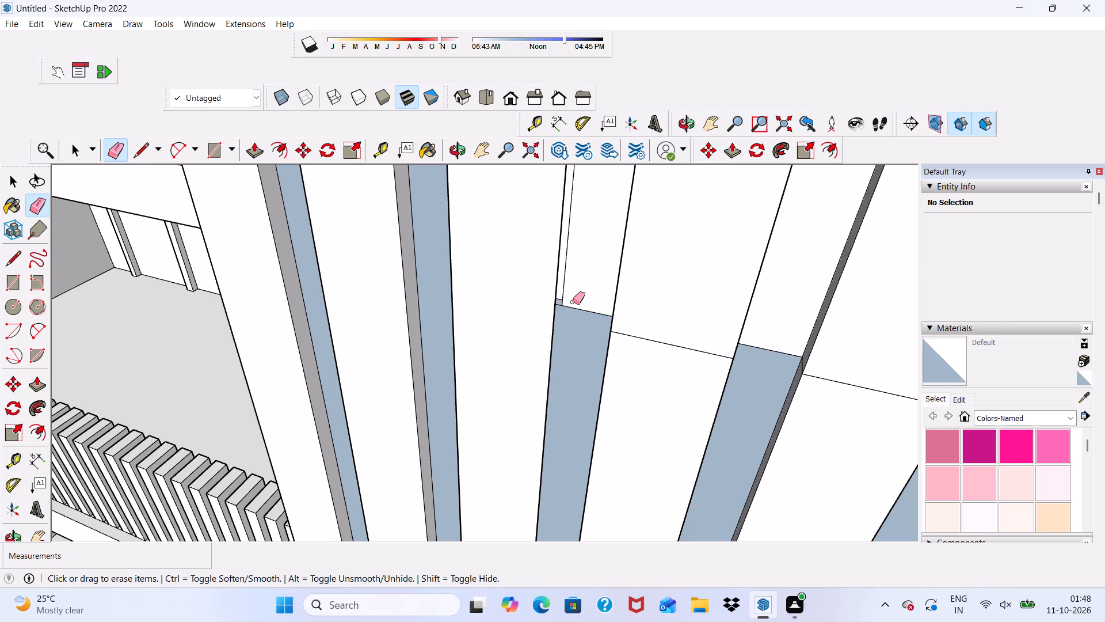
scroll(568, 302, up, 11)
drag(552, 323, 560, 346)
click(591, 318)
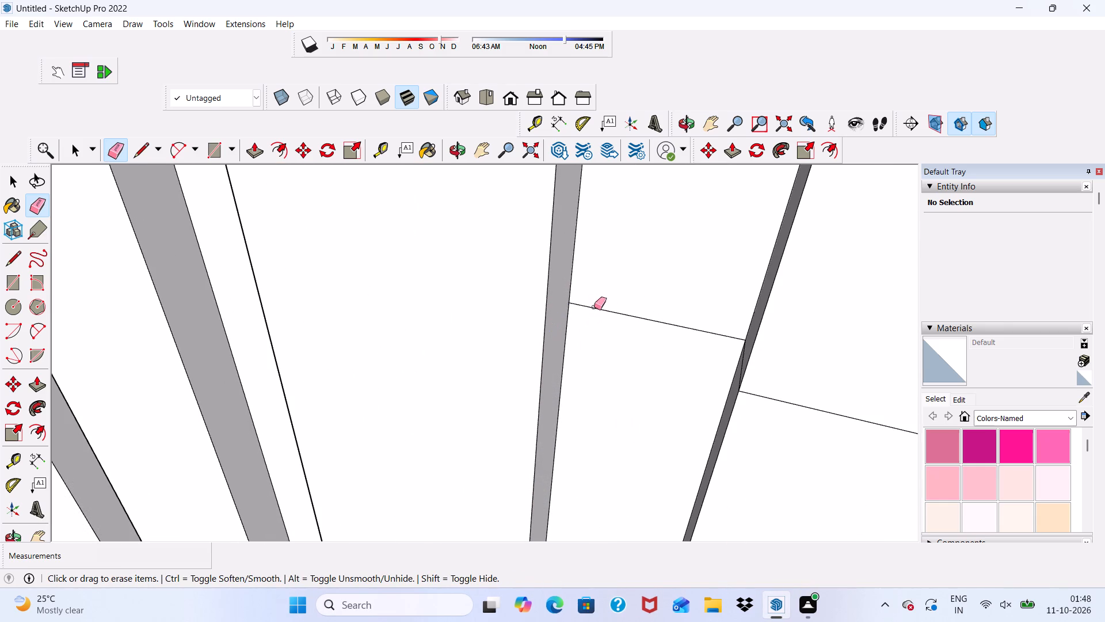
drag(594, 303, 599, 324)
Erase the roof-level seam line around the fourth fin's front and both sides and across the recess before the fifth fin.
scroll(568, 327, down, 1)
middle_drag(567, 327, 729, 309)
drag(712, 277, 713, 287)
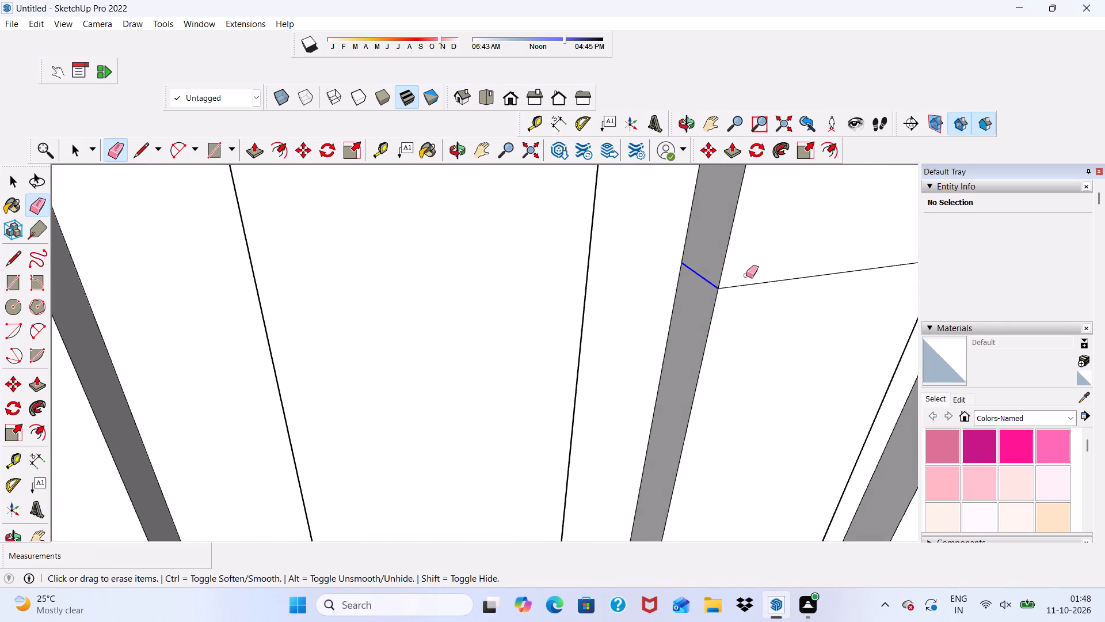
drag(760, 267, 753, 304)
scroll(504, 294, down, 5)
scroll(226, 312, down, 6)
middle_drag(544, 297, 373, 313)
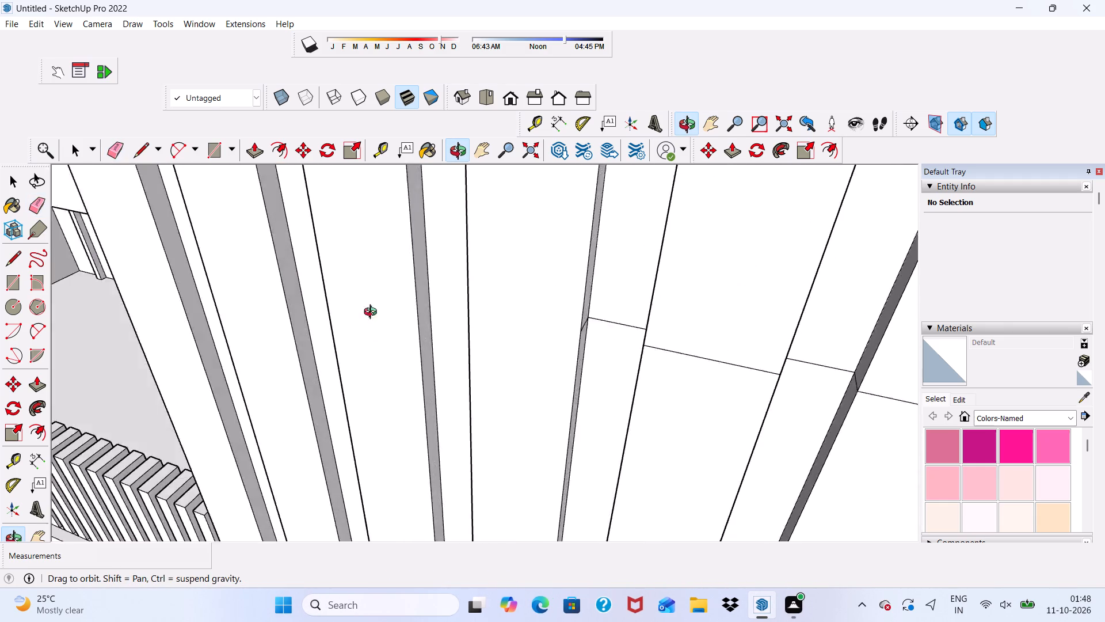
middle_drag(373, 313, 281, 312)
scroll(613, 338, up, 5)
scroll(551, 337, up, 4)
drag(528, 342, 528, 362)
drag(611, 340, 612, 348)
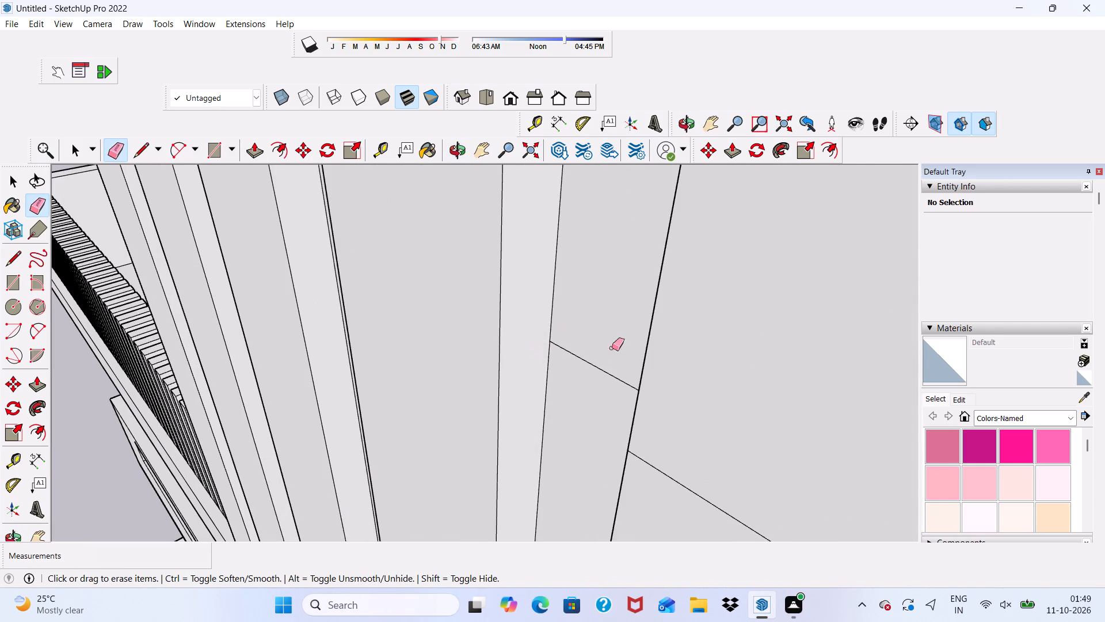
drag(612, 348, 608, 380)
Erase the roof-level seam line around the fifth fin's front and both sides and across the recess before the sixth fin.
scroll(515, 344, down, 4)
middle_drag(512, 346, 707, 313)
scroll(656, 315, up, 6)
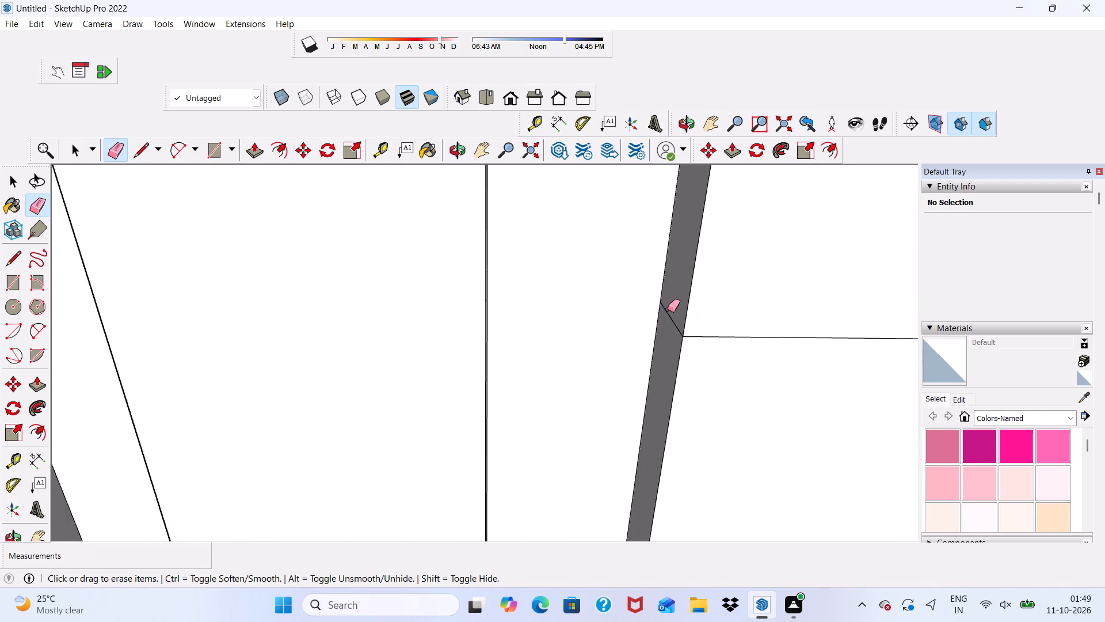
scroll(668, 309, up, 1)
drag(668, 309, 668, 339)
drag(744, 313, 736, 364)
scroll(485, 310, down, 5)
scroll(280, 312, down, 11)
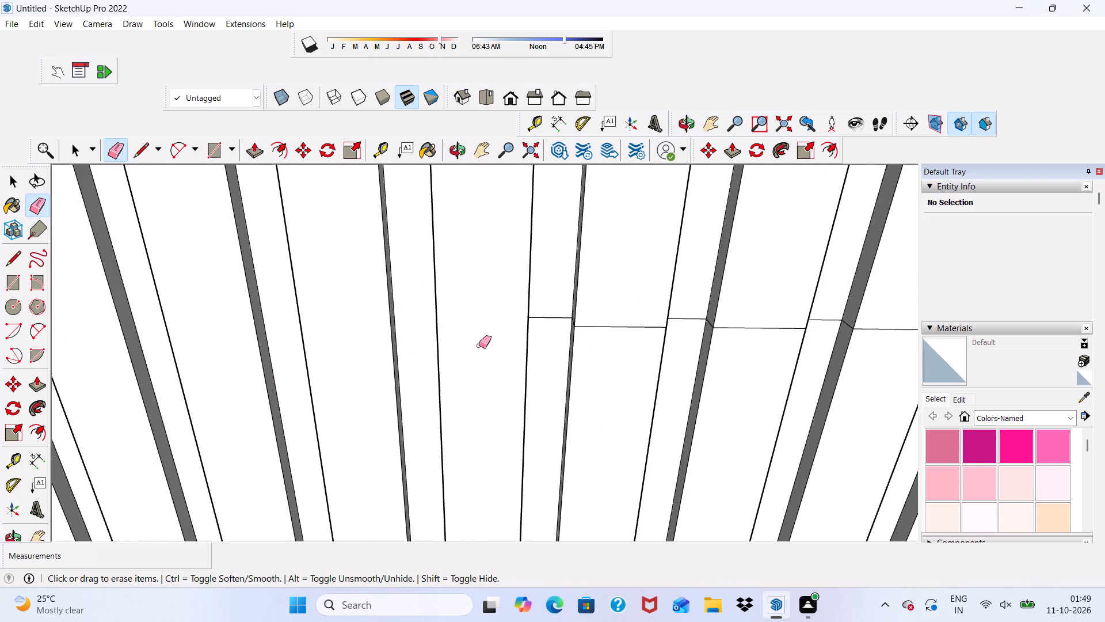
middle_drag(481, 344, 243, 362)
scroll(504, 370, up, 5)
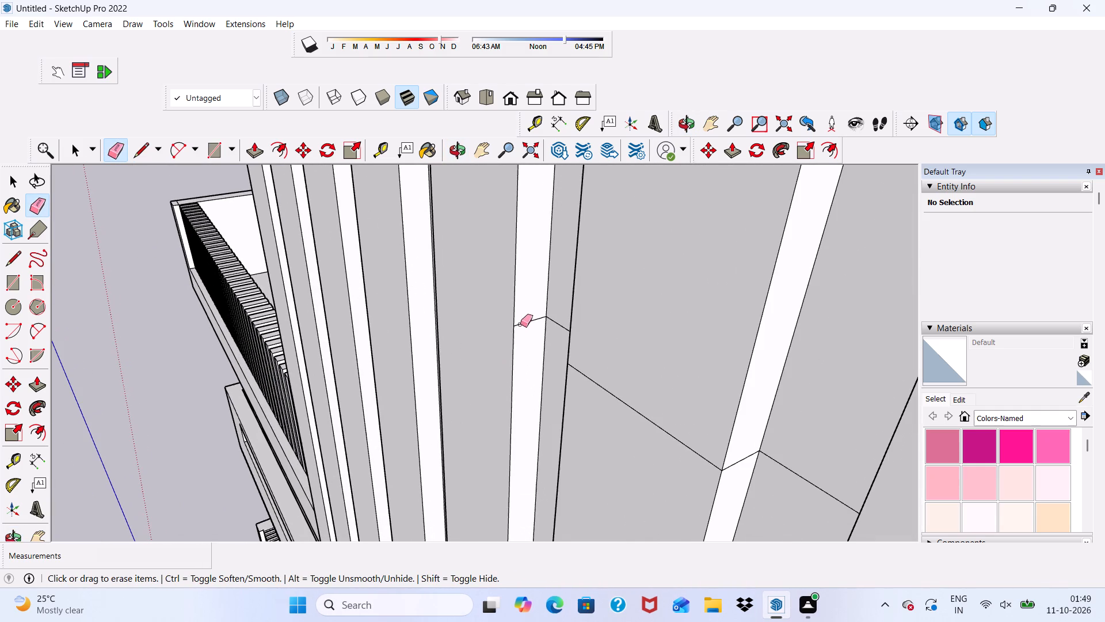
drag(520, 322, 525, 329)
drag(556, 320, 555, 326)
drag(599, 354, 599, 378)
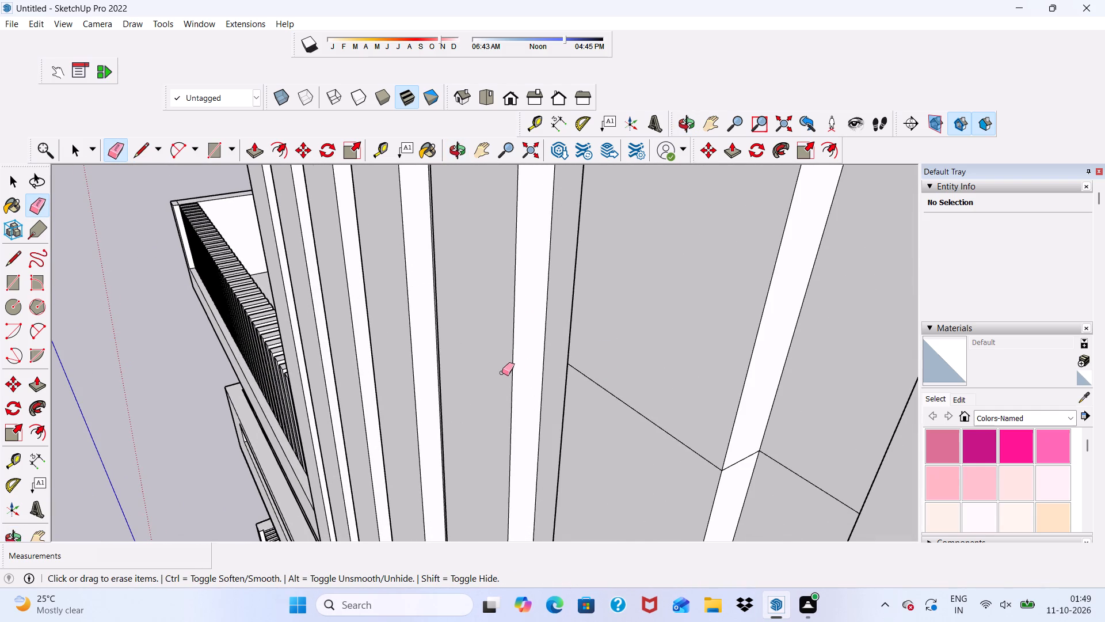
Erase the roof-level seam line around the sixth fin's front and both sides and across the recess before the seventh fin.
scroll(502, 373, down, 1)
drag(613, 382, 588, 405)
middle_drag(462, 399, 779, 339)
scroll(657, 320, up, 6)
drag(590, 252, 592, 275)
scroll(557, 287, down, 10)
middle_drag(635, 317, 416, 339)
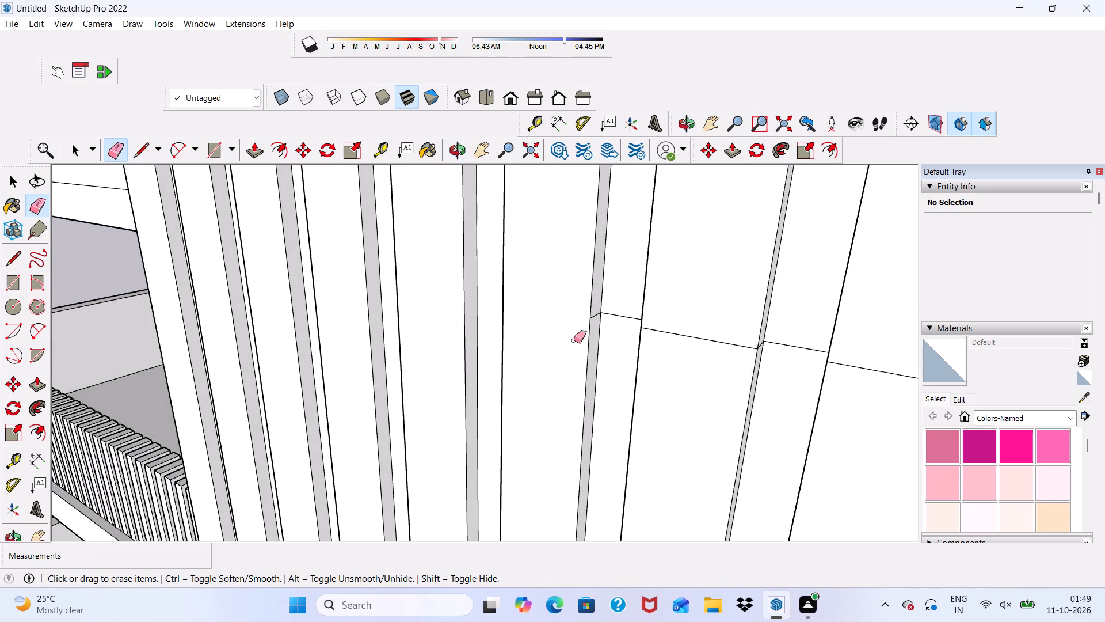
scroll(577, 339, up, 10)
drag(606, 290, 608, 297)
drag(690, 280, 690, 299)
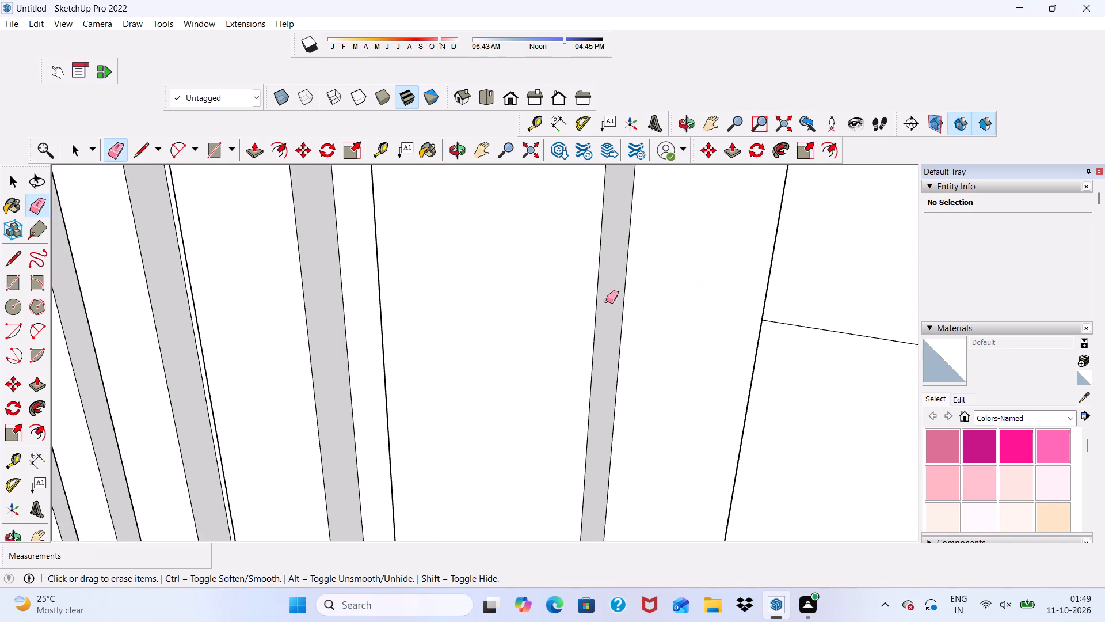
Erase the roof-level seam line around the seventh fin's front and sides, across the recess after it and on the eighth fin's front.
scroll(524, 310, down, 4)
middle_drag(505, 317, 720, 319)
scroll(724, 268, up, 5)
drag(732, 252, 736, 261)
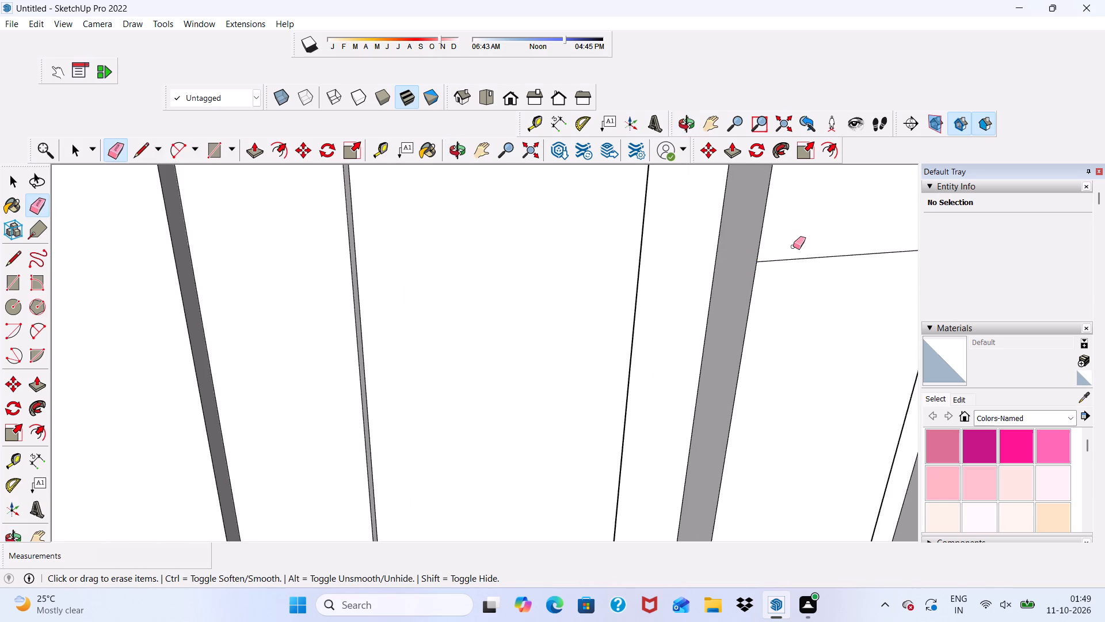
drag(793, 246, 788, 275)
scroll(512, 286, down, 6)
scroll(219, 310, down, 11)
middle_drag(466, 323, 214, 351)
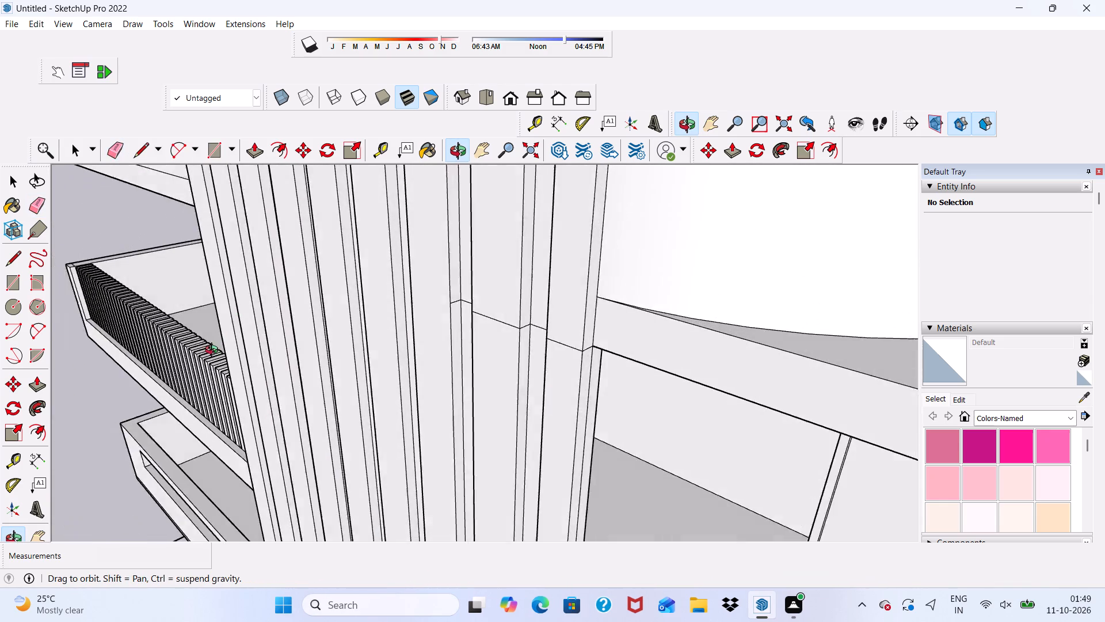
middle_drag(214, 351, 233, 358)
scroll(433, 321, up, 5)
scroll(481, 301, up, 5)
drag(468, 292, 468, 307)
drag(504, 290, 513, 306)
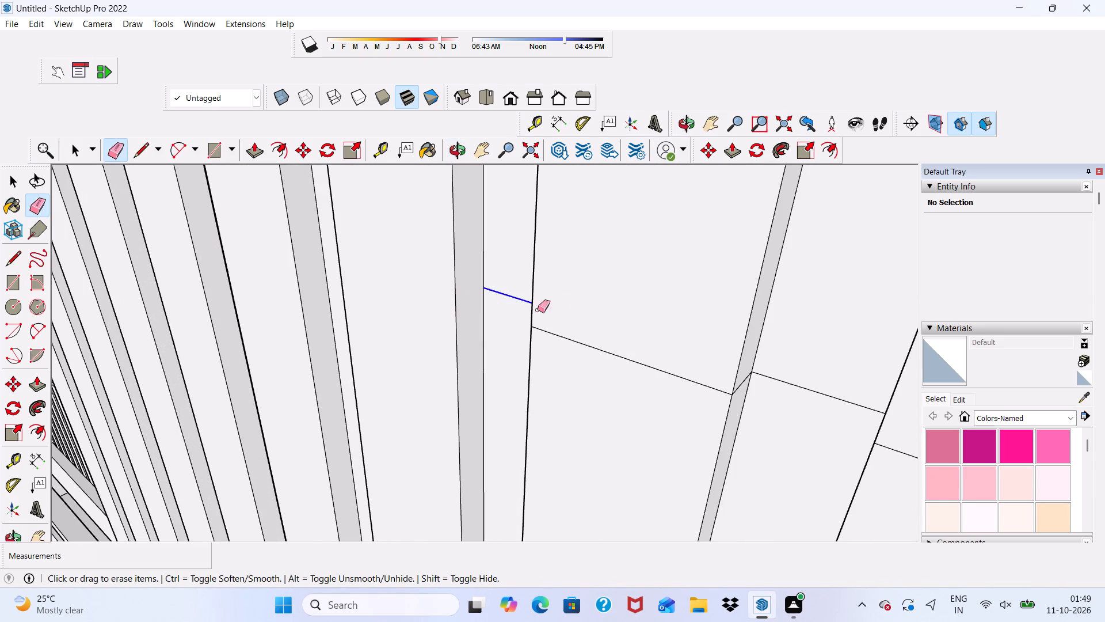
drag(560, 308, 566, 347)
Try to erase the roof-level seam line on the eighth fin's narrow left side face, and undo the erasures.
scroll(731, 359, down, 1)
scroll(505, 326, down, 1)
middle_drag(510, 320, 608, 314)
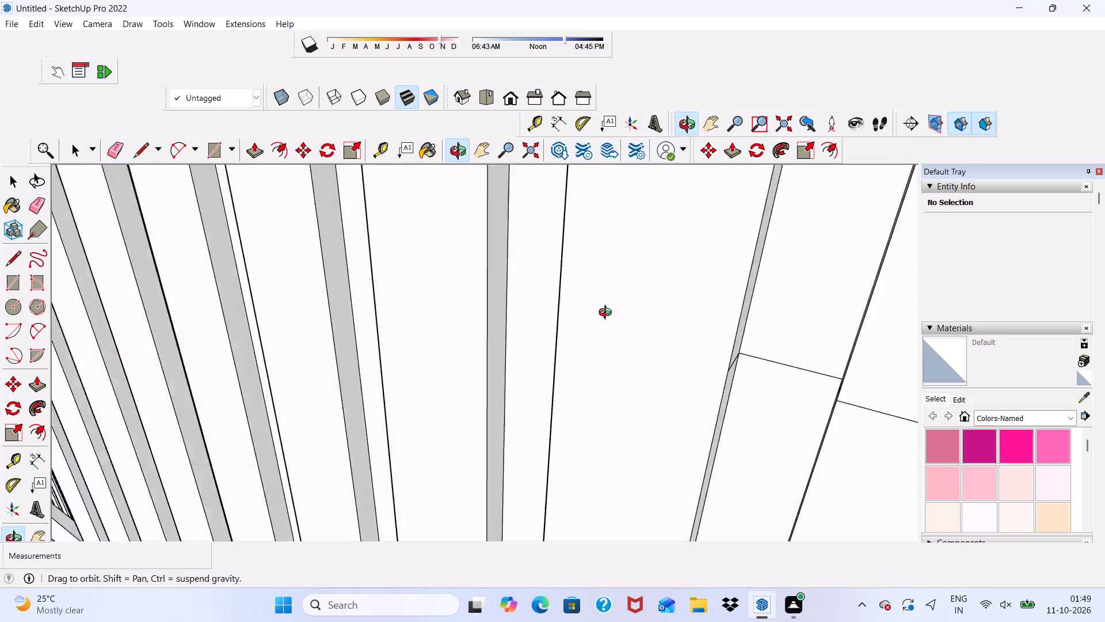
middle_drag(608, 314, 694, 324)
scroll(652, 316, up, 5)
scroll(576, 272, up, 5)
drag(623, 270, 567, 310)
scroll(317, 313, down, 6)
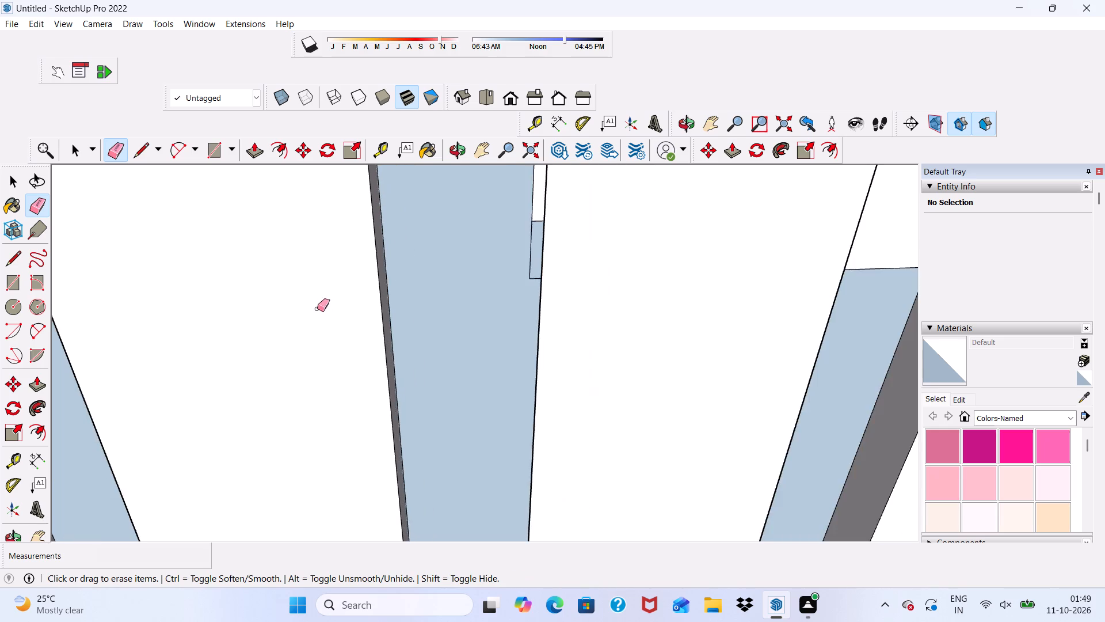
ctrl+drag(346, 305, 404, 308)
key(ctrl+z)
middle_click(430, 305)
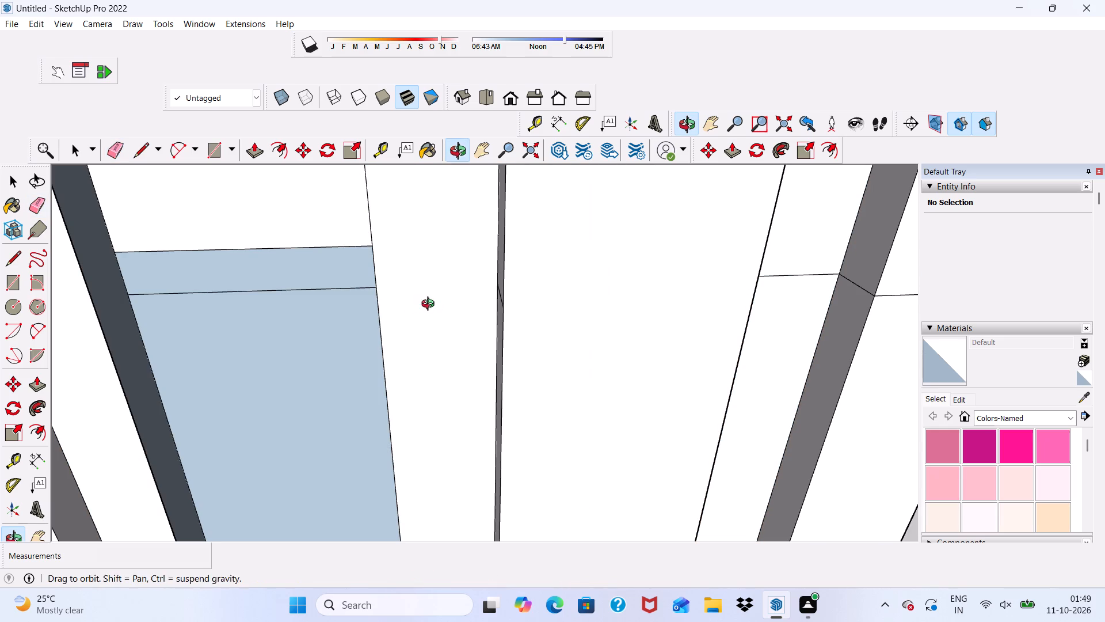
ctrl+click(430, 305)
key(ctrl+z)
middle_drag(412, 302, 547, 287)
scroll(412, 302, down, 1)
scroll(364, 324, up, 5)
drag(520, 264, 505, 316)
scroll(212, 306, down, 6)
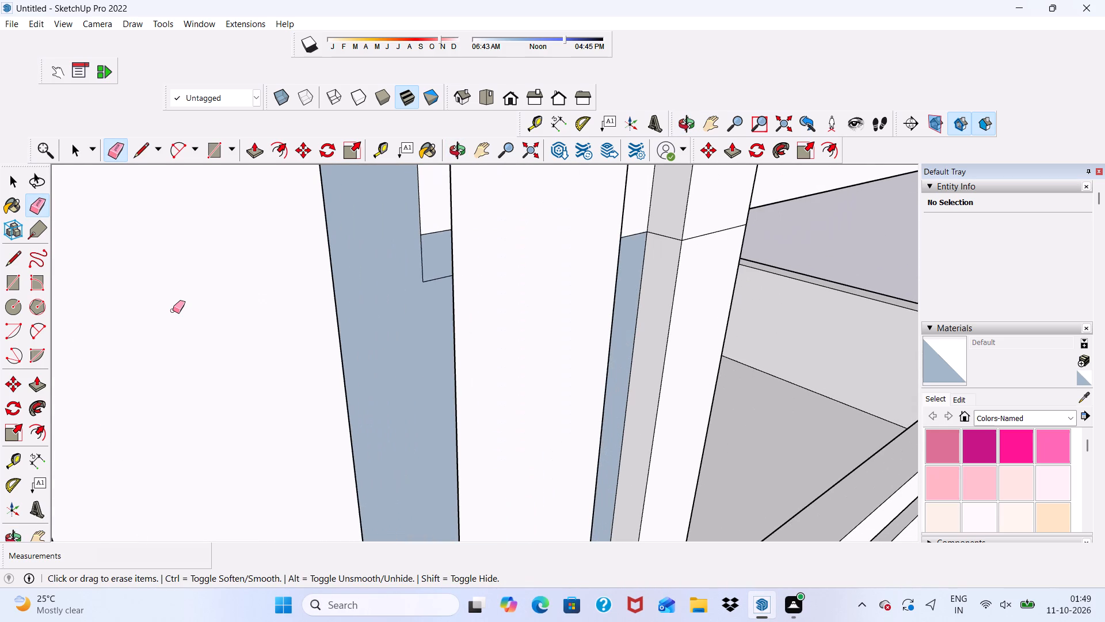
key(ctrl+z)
Erase only the roof-level seam line on the eighth fin's narrow left side face.
scroll(439, 301, up, 3)
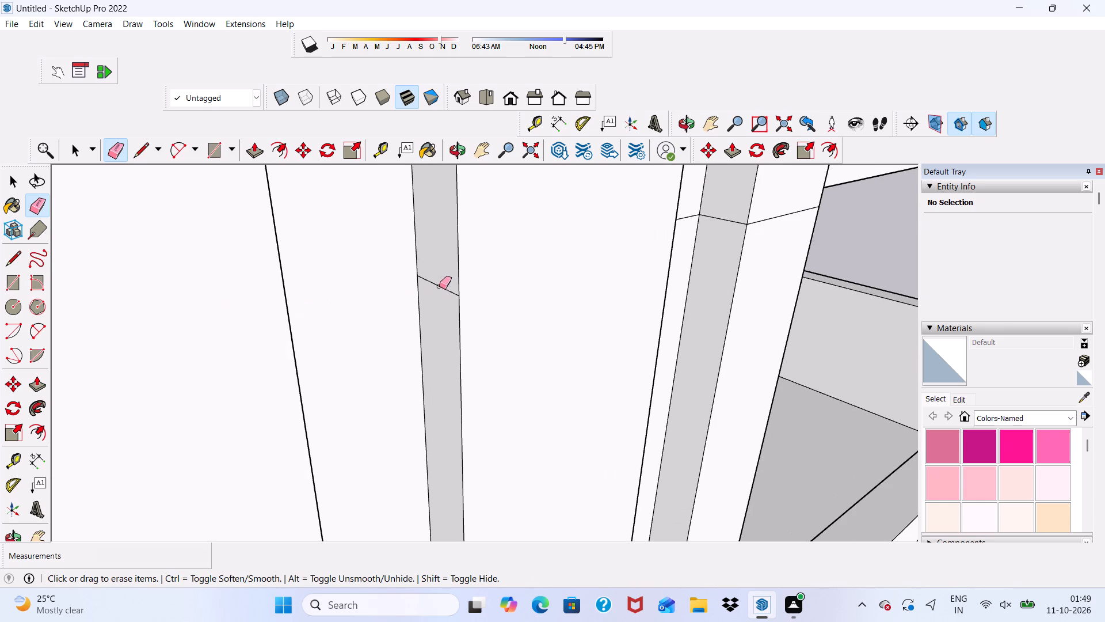
drag(440, 285, 429, 306)
Erase the roof-level seam line around the ninth fin's front and both sides, across the recess before it and on the eighth fin's right side.
scroll(264, 309, down, 13)
middle_drag(302, 326, 66, 336)
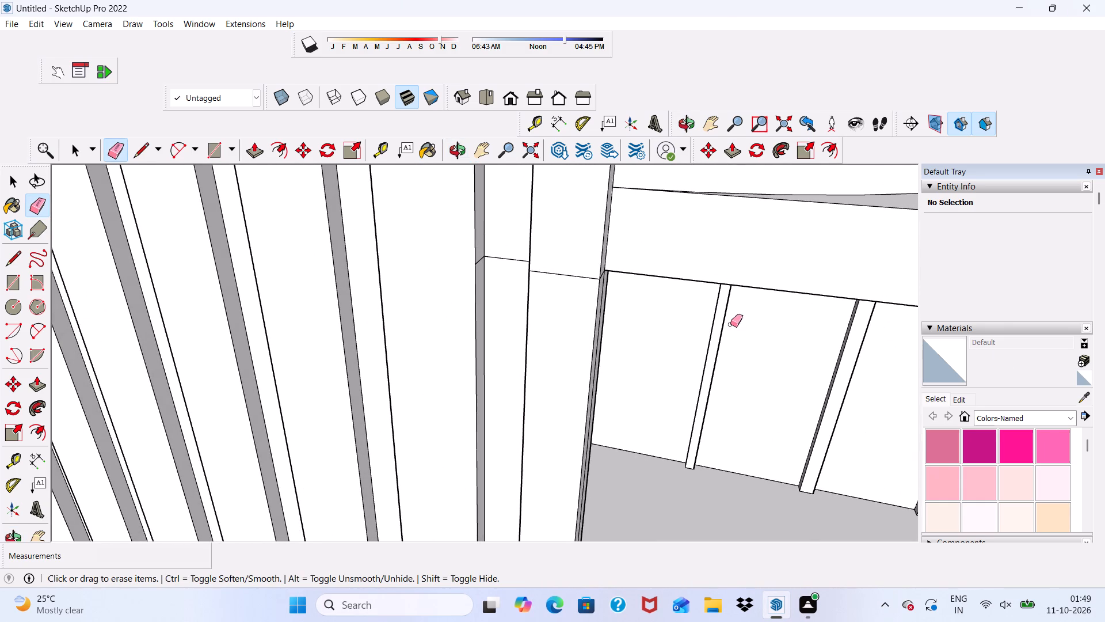
scroll(721, 311, up, 4)
scroll(547, 271, down, 7)
scroll(614, 243, up, 2)
scroll(531, 265, up, 5)
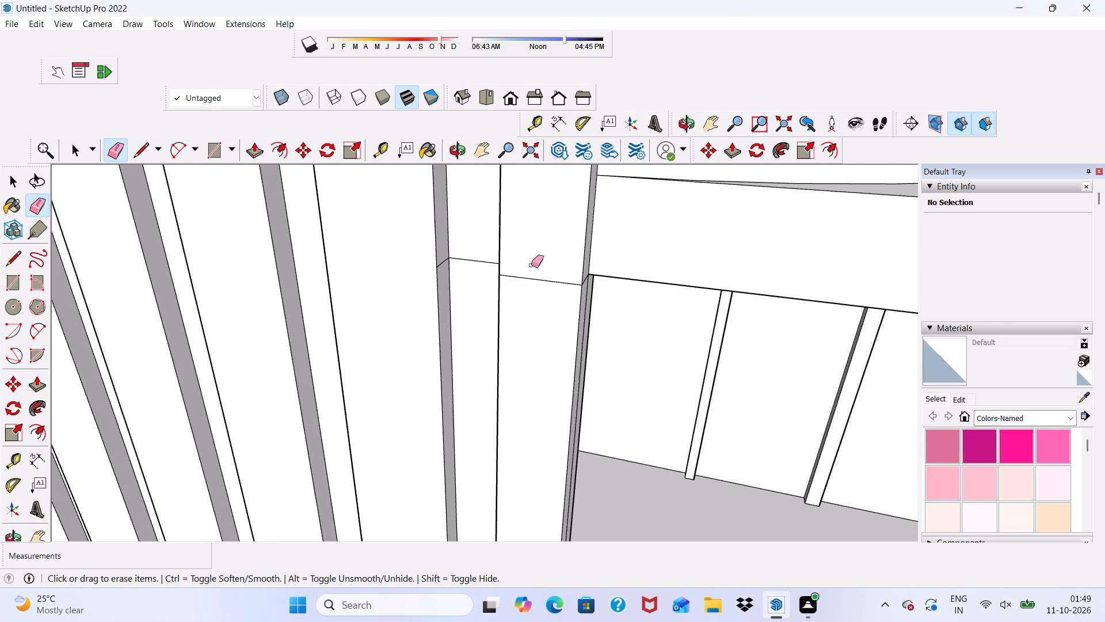
drag(531, 265, 536, 315)
middle_drag(537, 309, 474, 317)
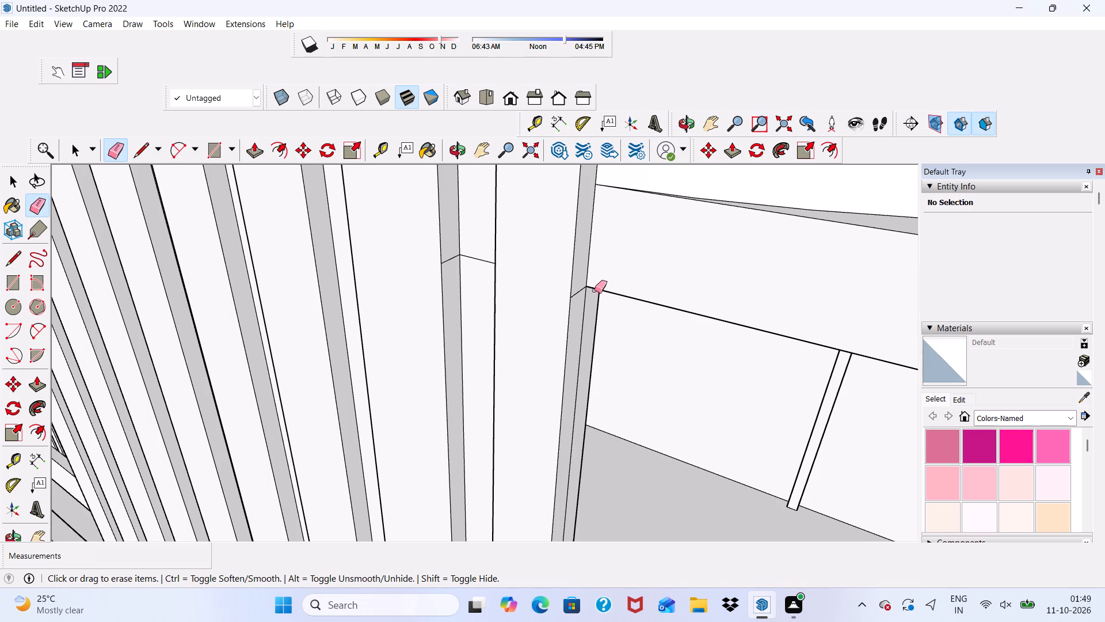
drag(573, 293, 588, 322)
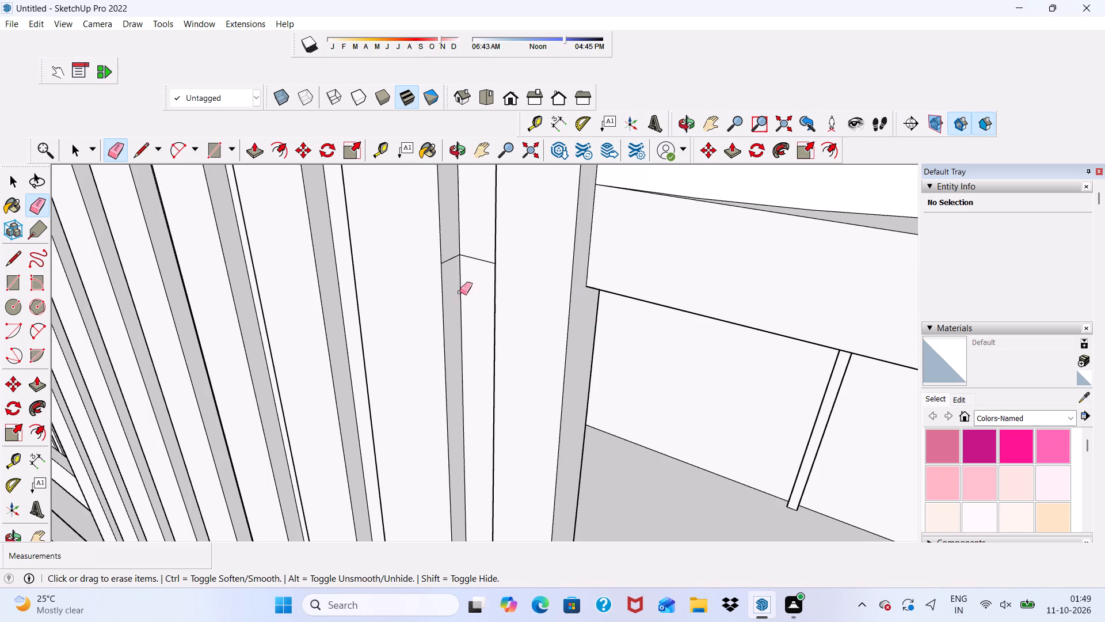
drag(475, 257, 477, 269)
drag(448, 255, 459, 295)
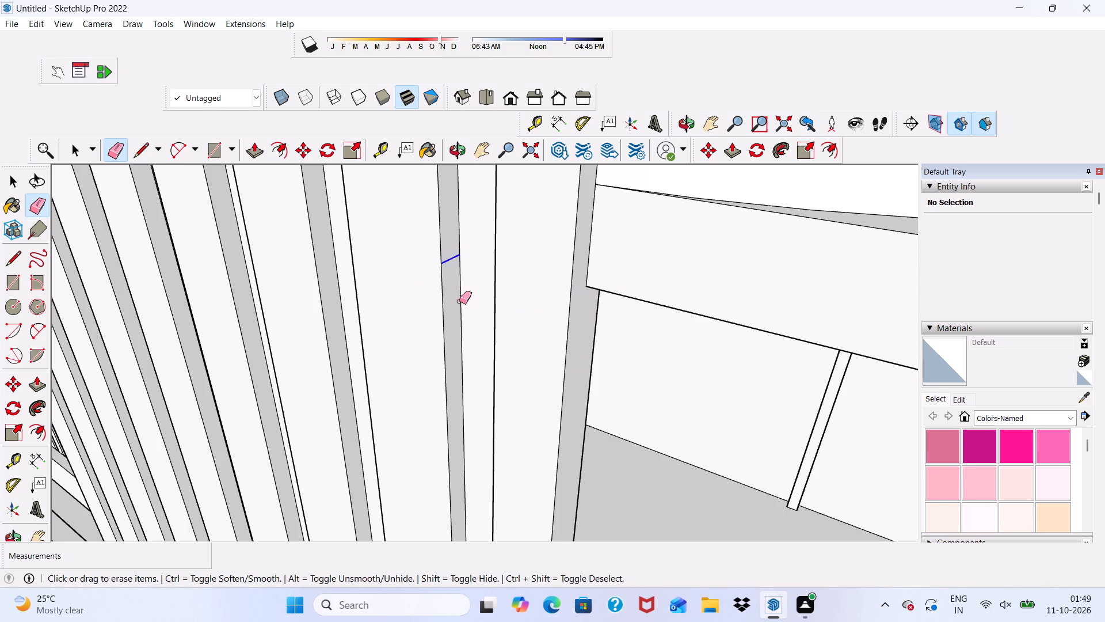
middle_drag(460, 304, 782, 279)
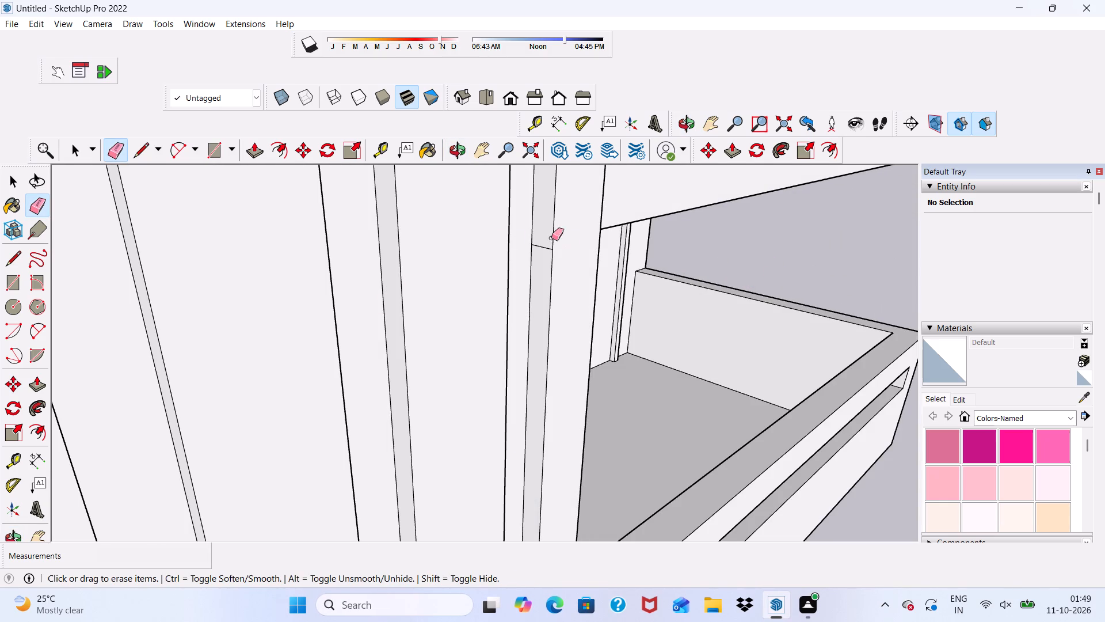
drag(540, 244, 543, 263)
scroll(543, 263, down, 16)
key(space)
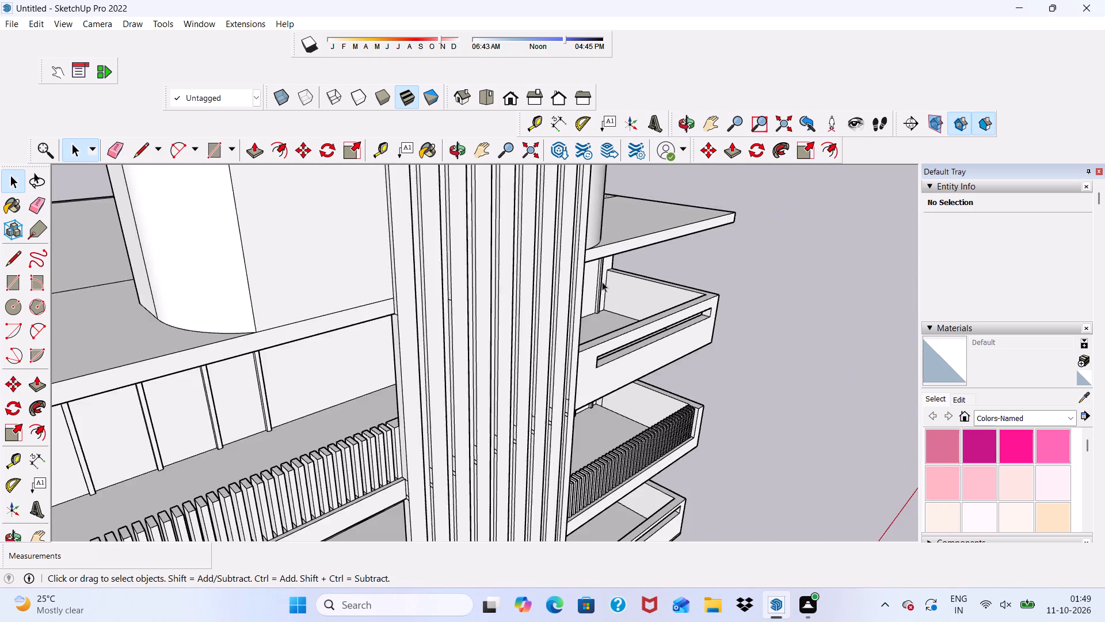
Examine the finned front slab and the rooftop volume from the front and from above.
scroll(602, 282, down, 9)
middle_drag(577, 344, 333, 310)
scroll(627, 183, up, 3)
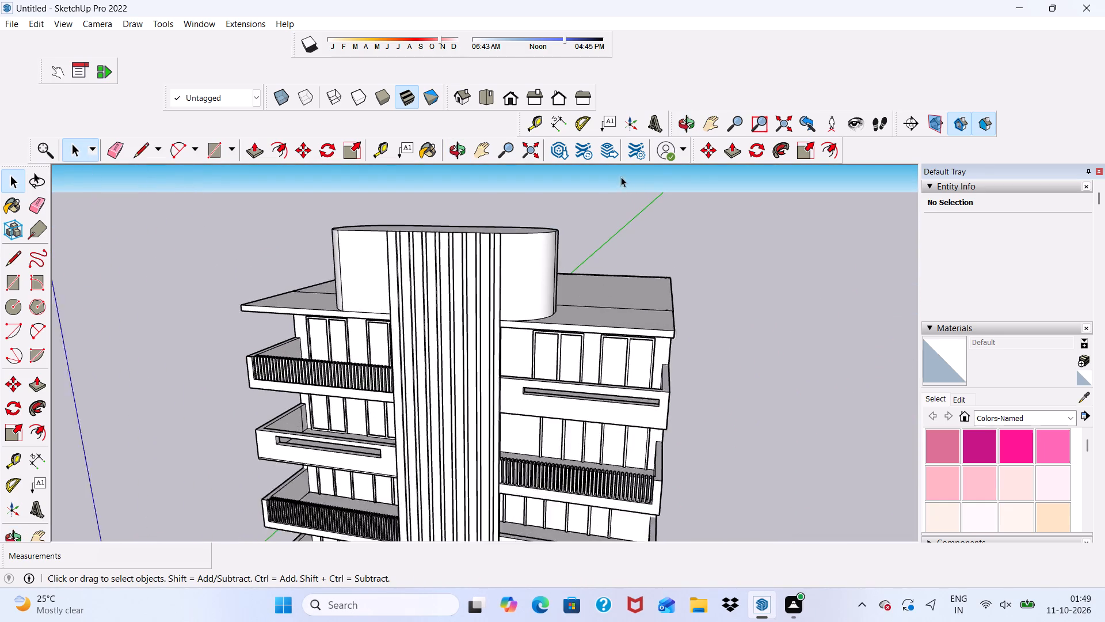
scroll(621, 177, up, 1)
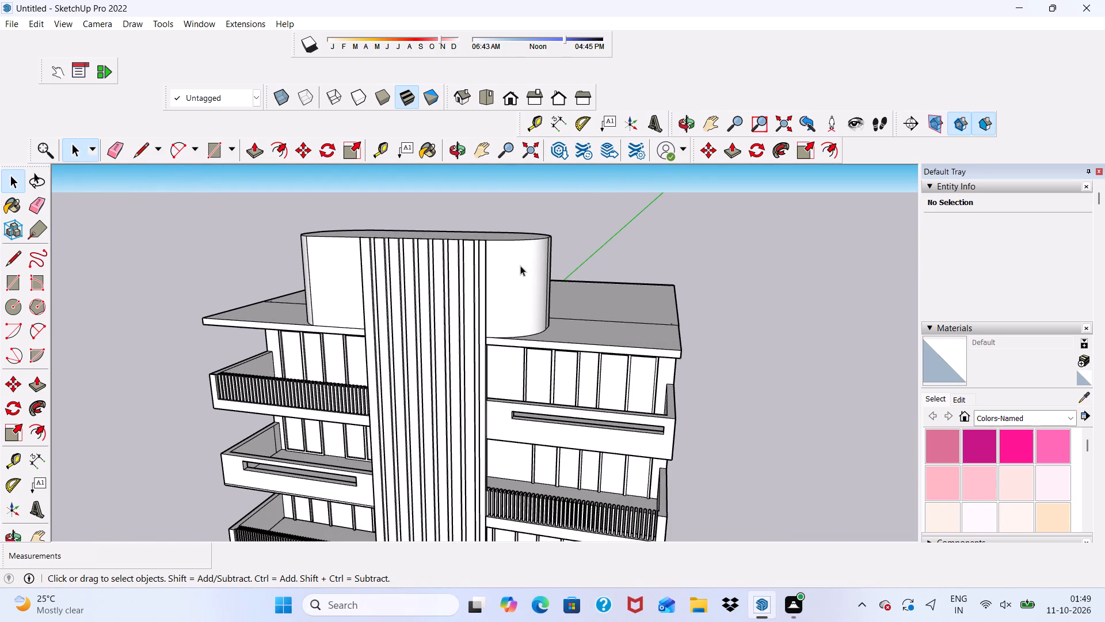
scroll(509, 268, down, 4)
middle_drag(458, 288, 459, 288)
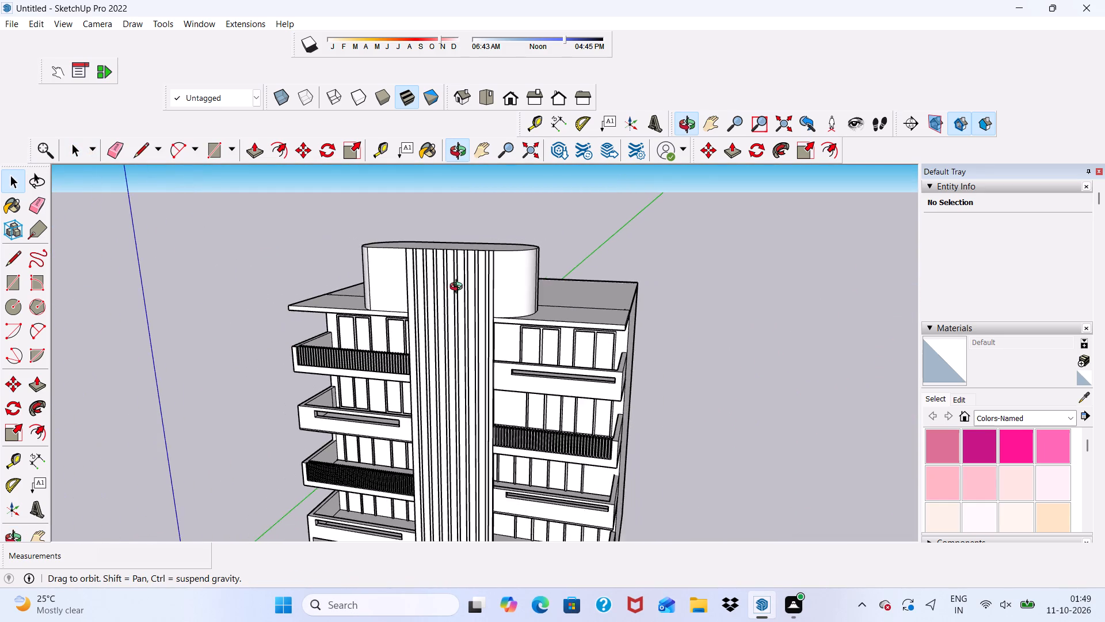
middle_drag(459, 288, 430, 313)
scroll(500, 295, up, 6)
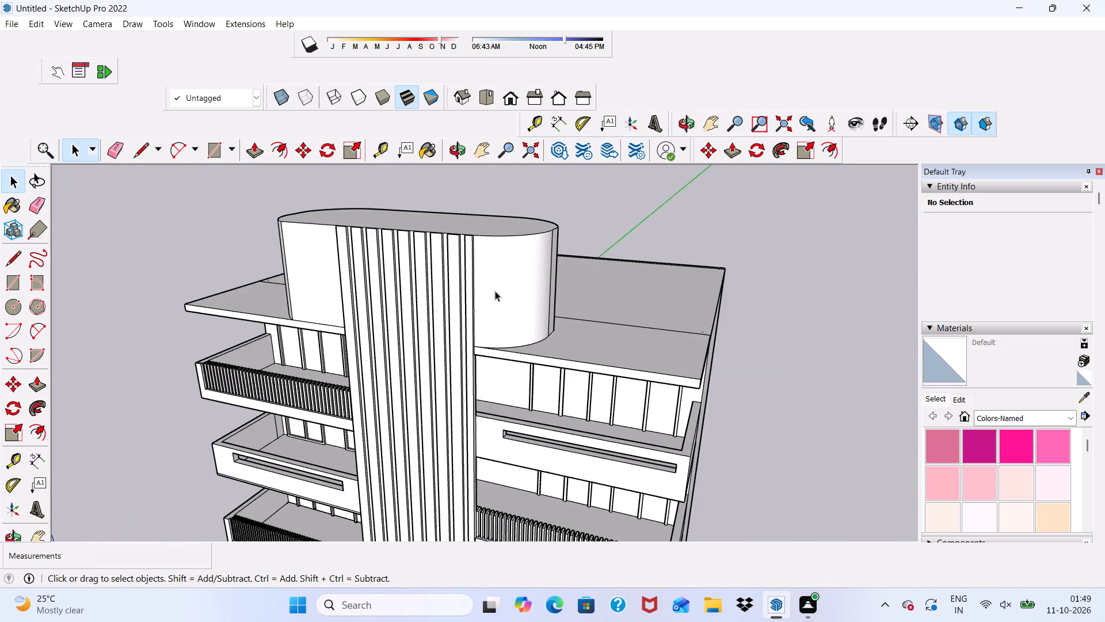
scroll(495, 291, up, 5)
scroll(474, 266, down, 1)
double_click(459, 297)
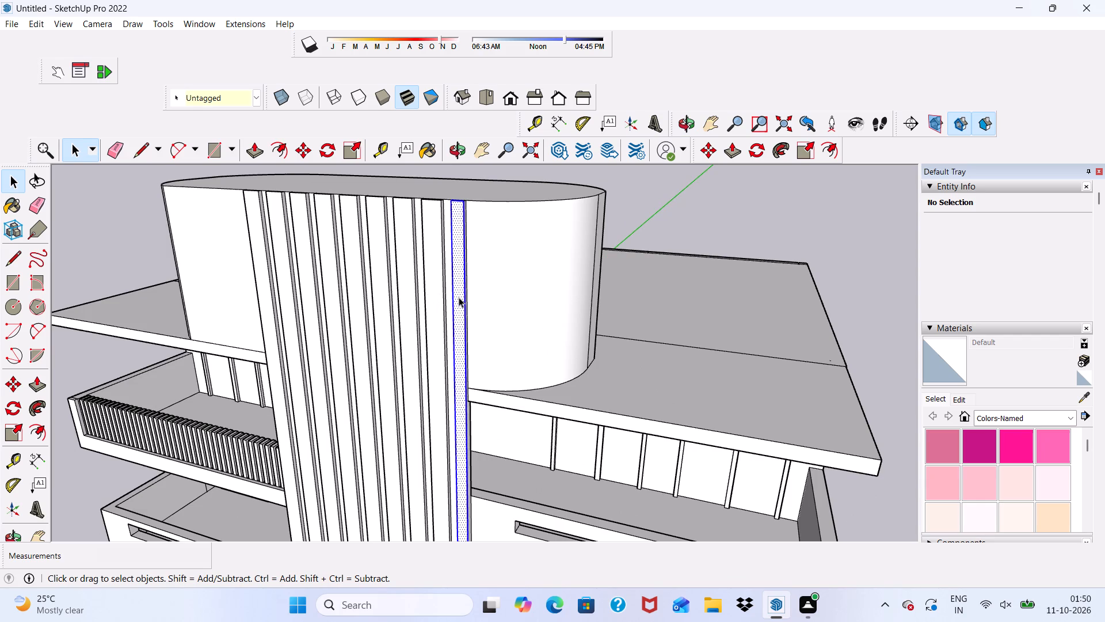
scroll(466, 295, down, 6)
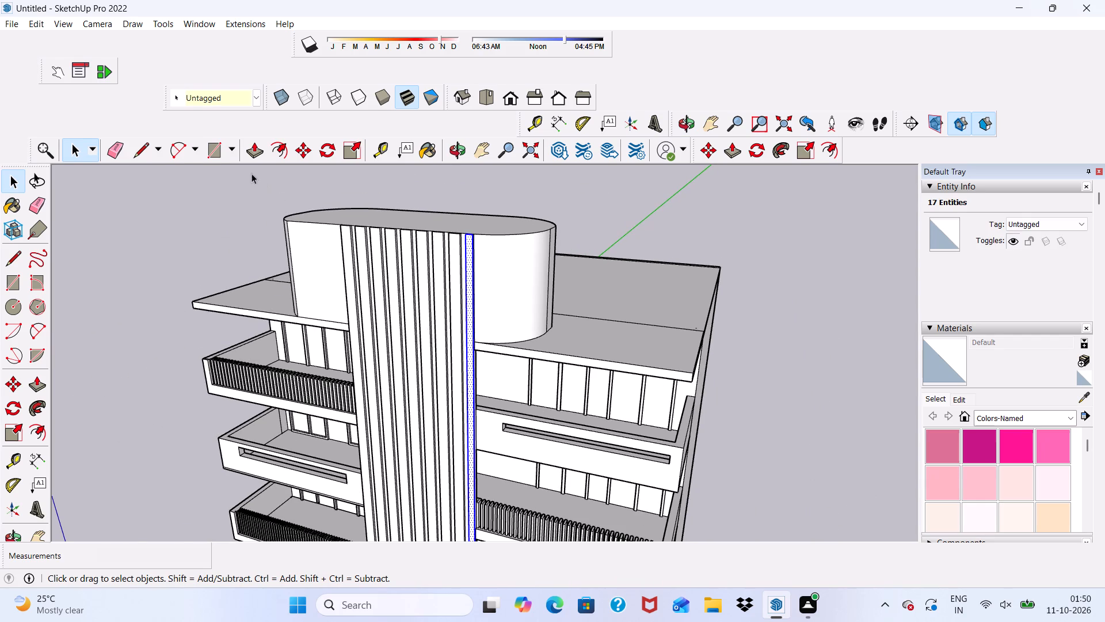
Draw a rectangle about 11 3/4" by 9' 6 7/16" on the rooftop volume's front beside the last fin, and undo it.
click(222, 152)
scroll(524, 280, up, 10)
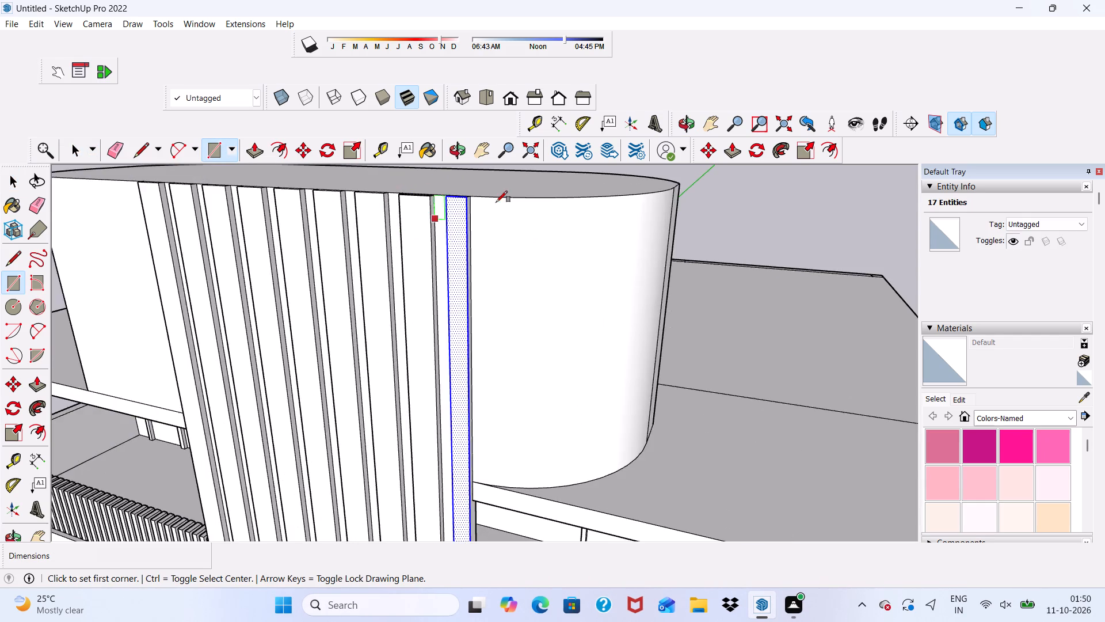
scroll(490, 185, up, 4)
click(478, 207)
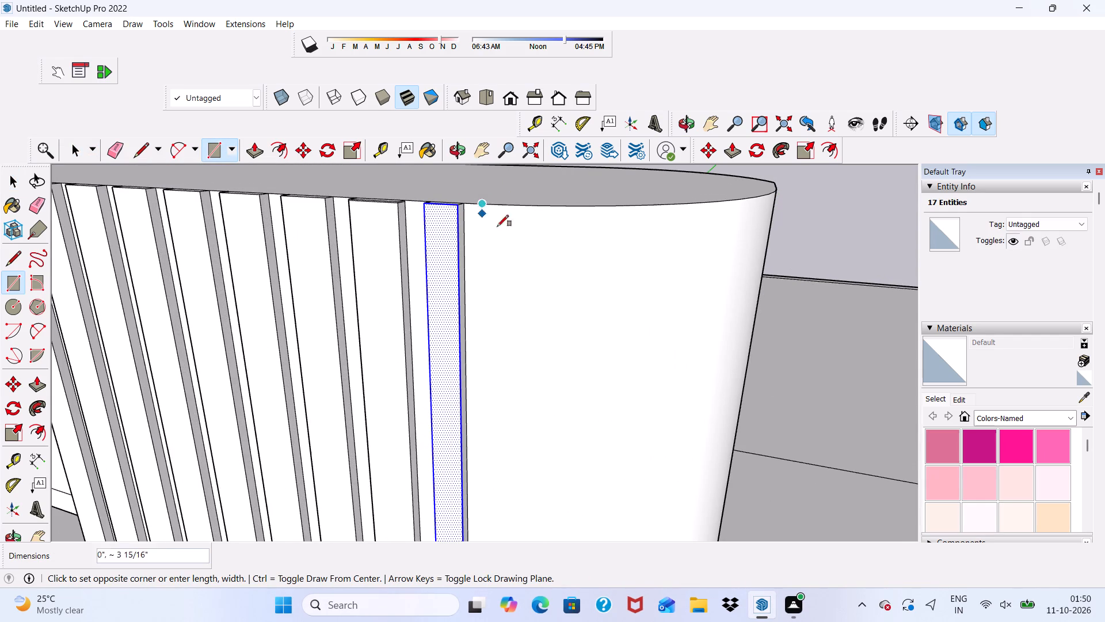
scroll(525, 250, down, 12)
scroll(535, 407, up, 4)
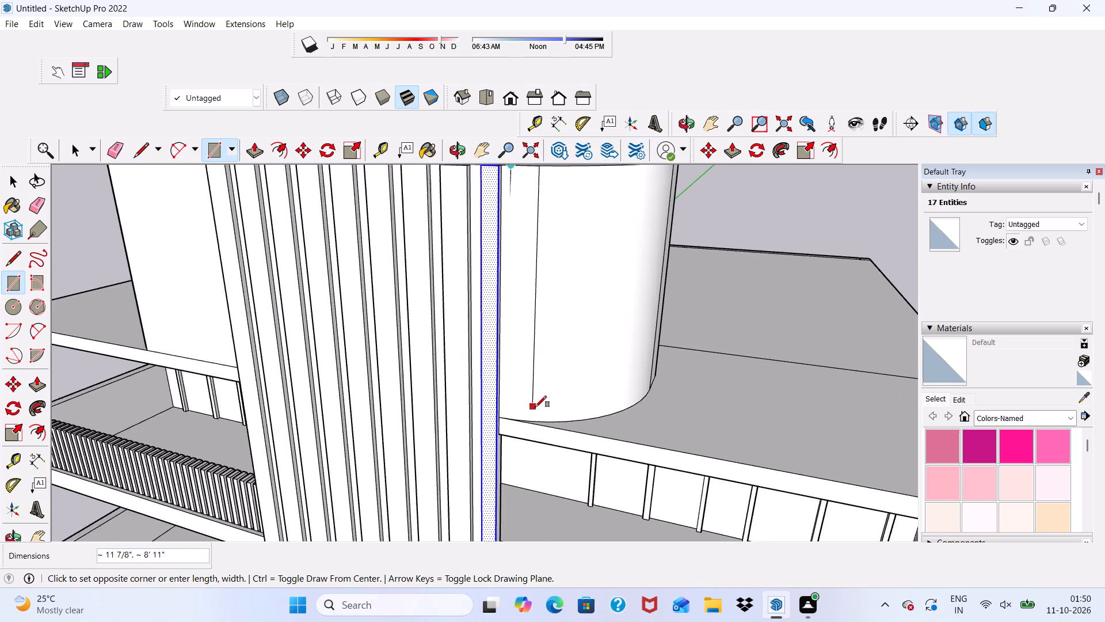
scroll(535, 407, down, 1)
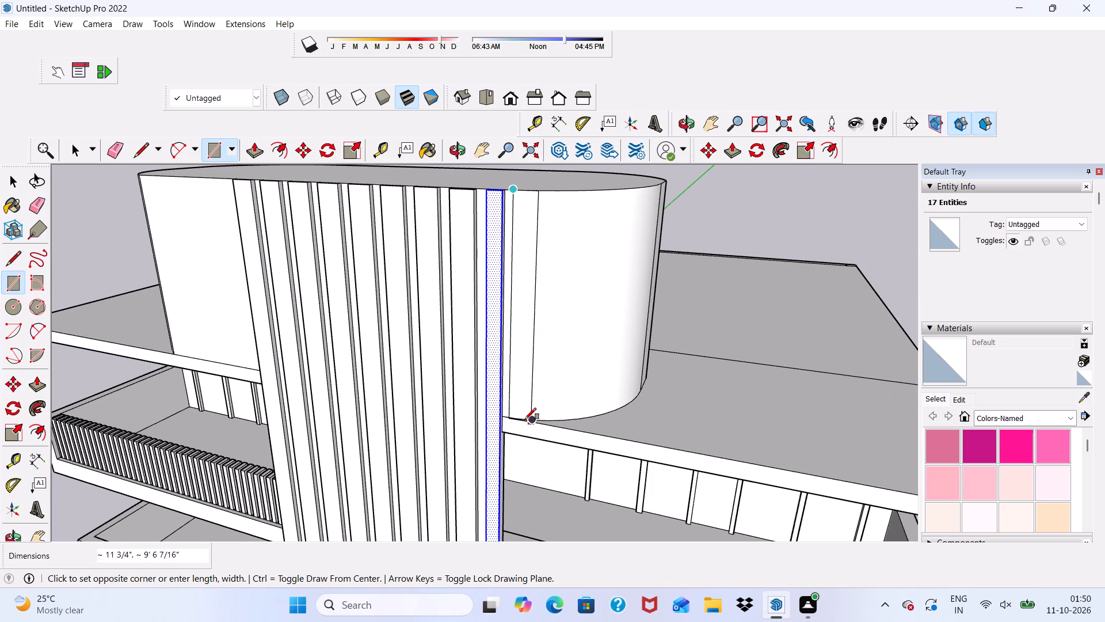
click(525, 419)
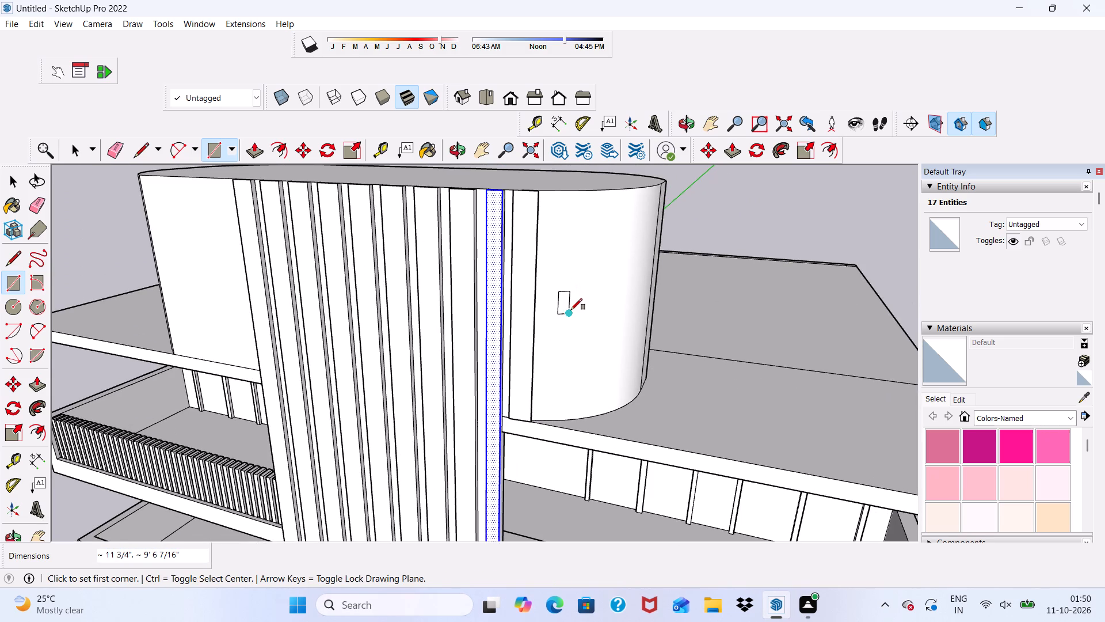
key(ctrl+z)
Draw a narrow full-height rectangle, about 9' tall, on the rooftop volume's front just beyond the last fin.
scroll(502, 202, up, 3)
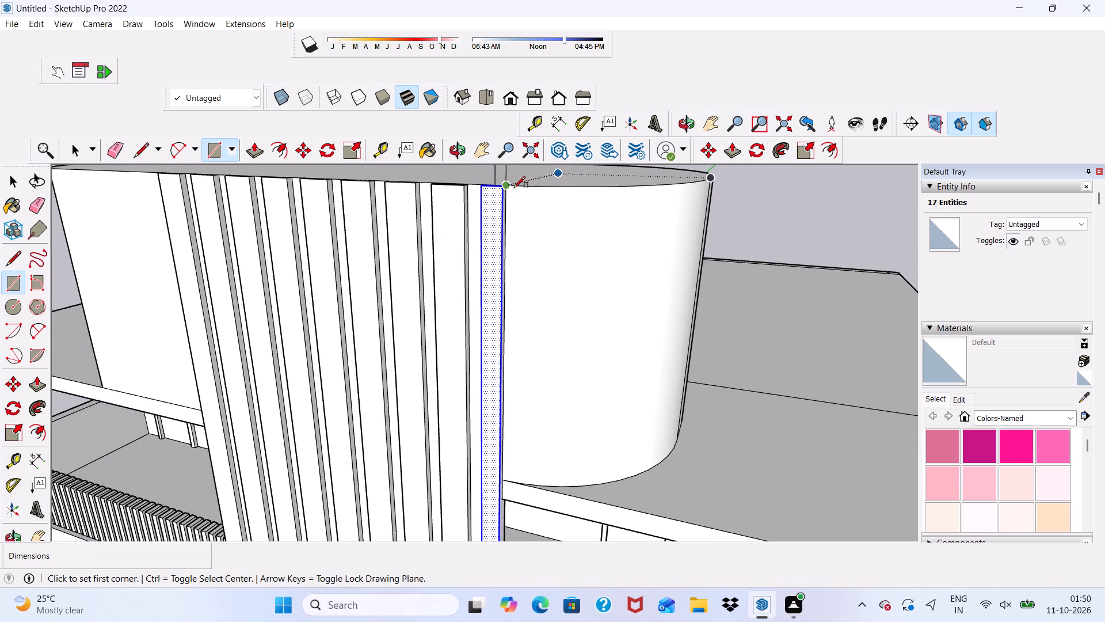
click(519, 189)
scroll(555, 300, down, 3)
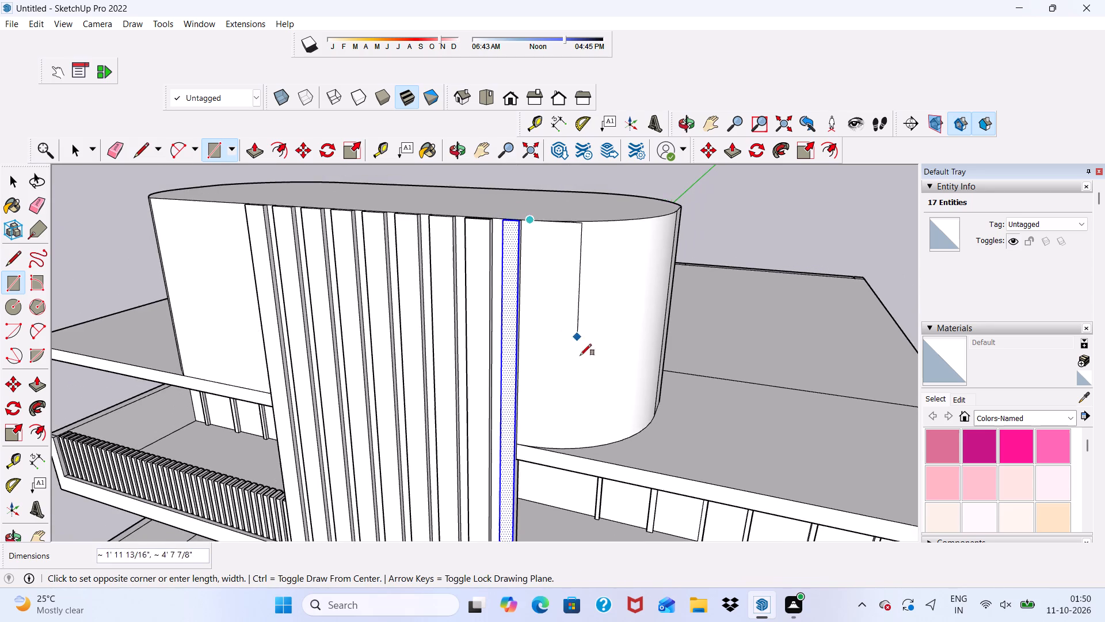
scroll(551, 424, down, 1)
middle_drag(547, 430, 520, 447)
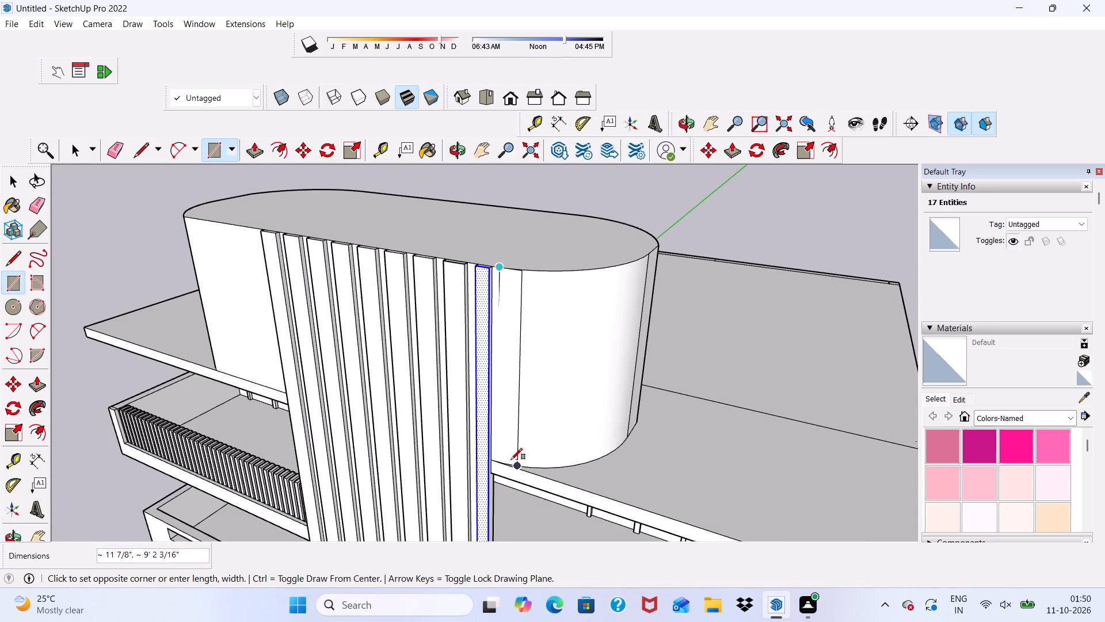
scroll(514, 457, up, 12)
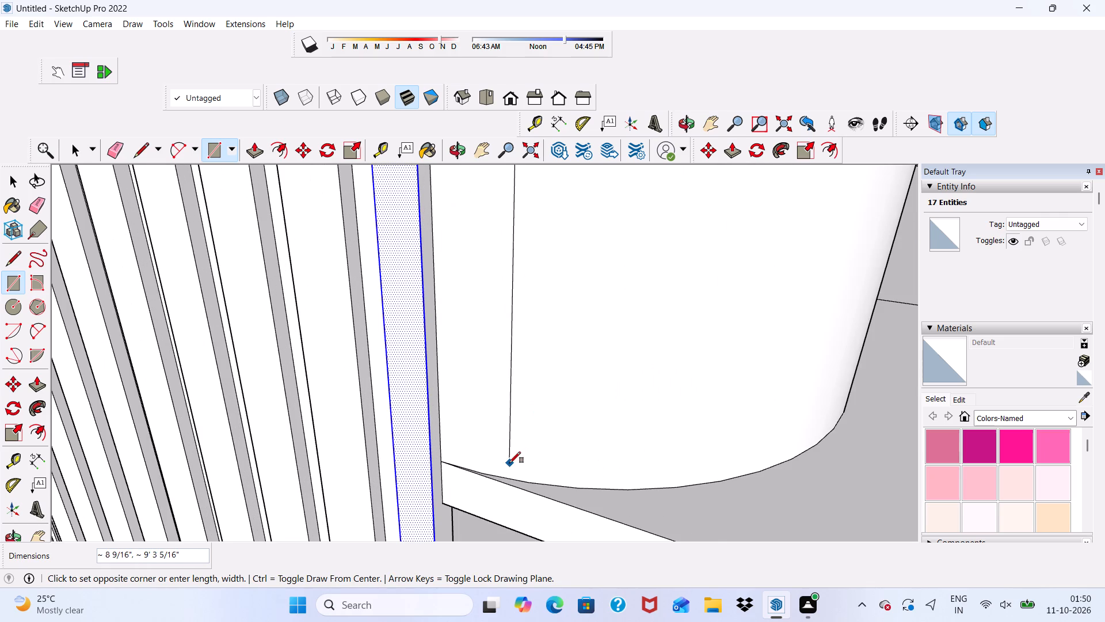
click(501, 469)
scroll(504, 462, down, 5)
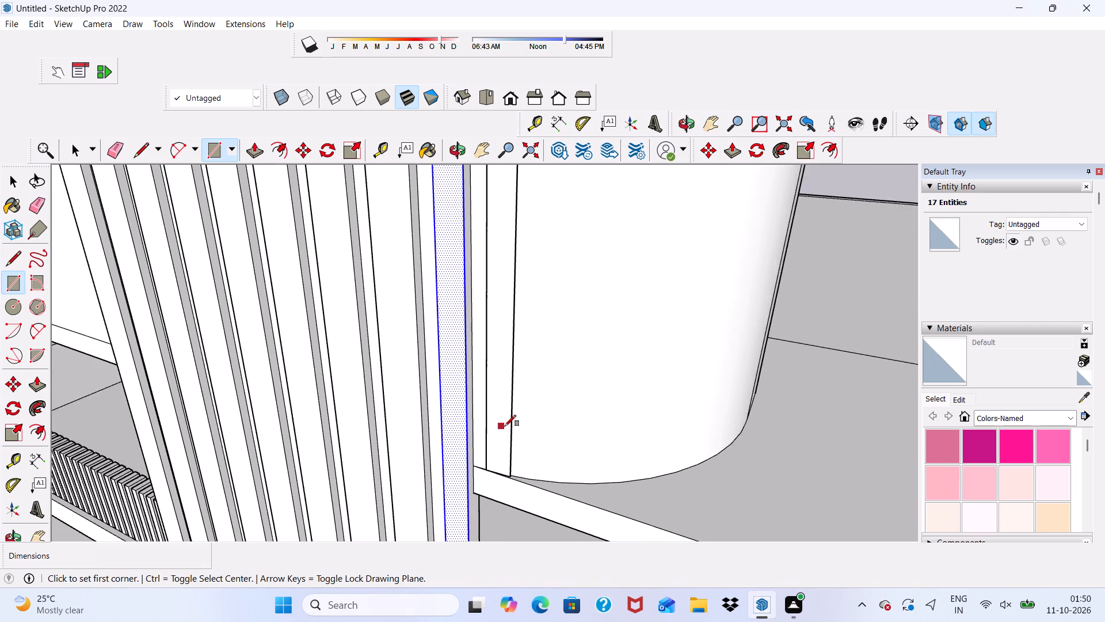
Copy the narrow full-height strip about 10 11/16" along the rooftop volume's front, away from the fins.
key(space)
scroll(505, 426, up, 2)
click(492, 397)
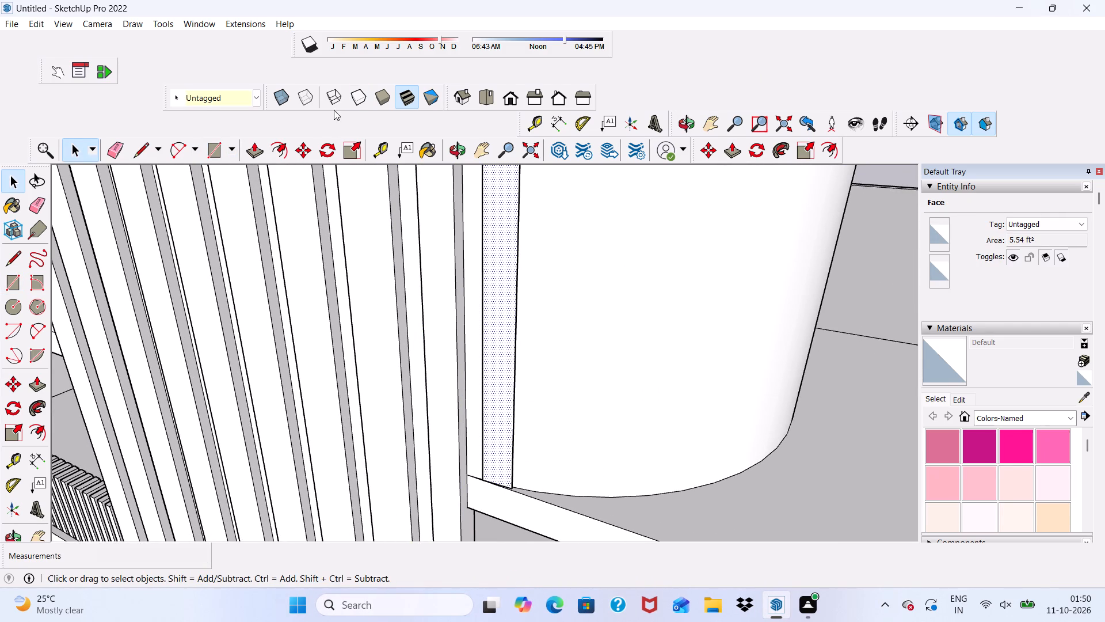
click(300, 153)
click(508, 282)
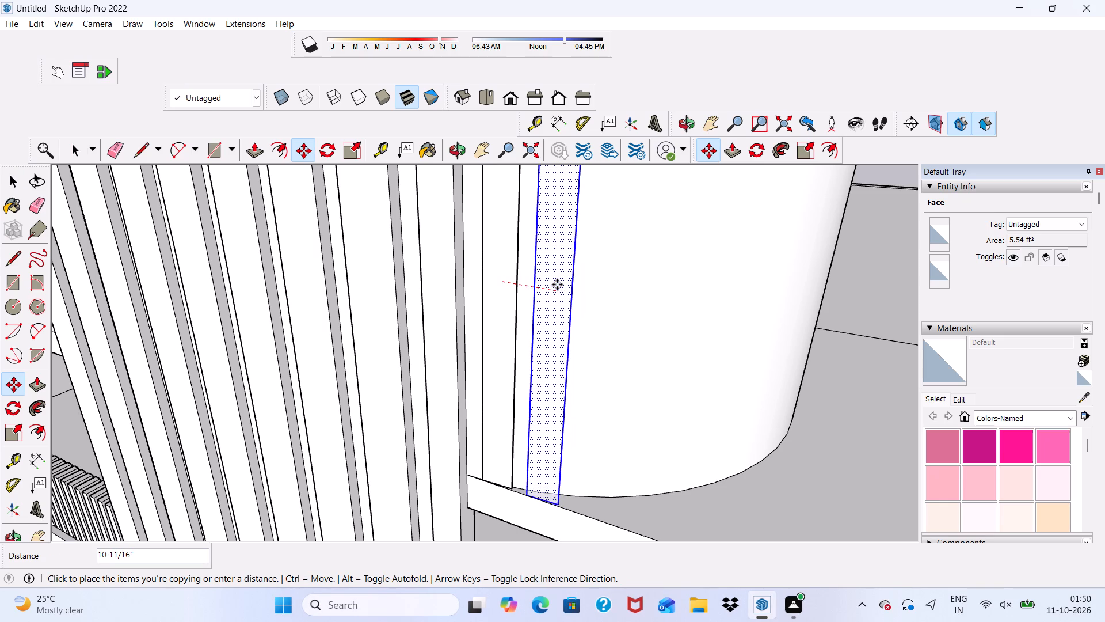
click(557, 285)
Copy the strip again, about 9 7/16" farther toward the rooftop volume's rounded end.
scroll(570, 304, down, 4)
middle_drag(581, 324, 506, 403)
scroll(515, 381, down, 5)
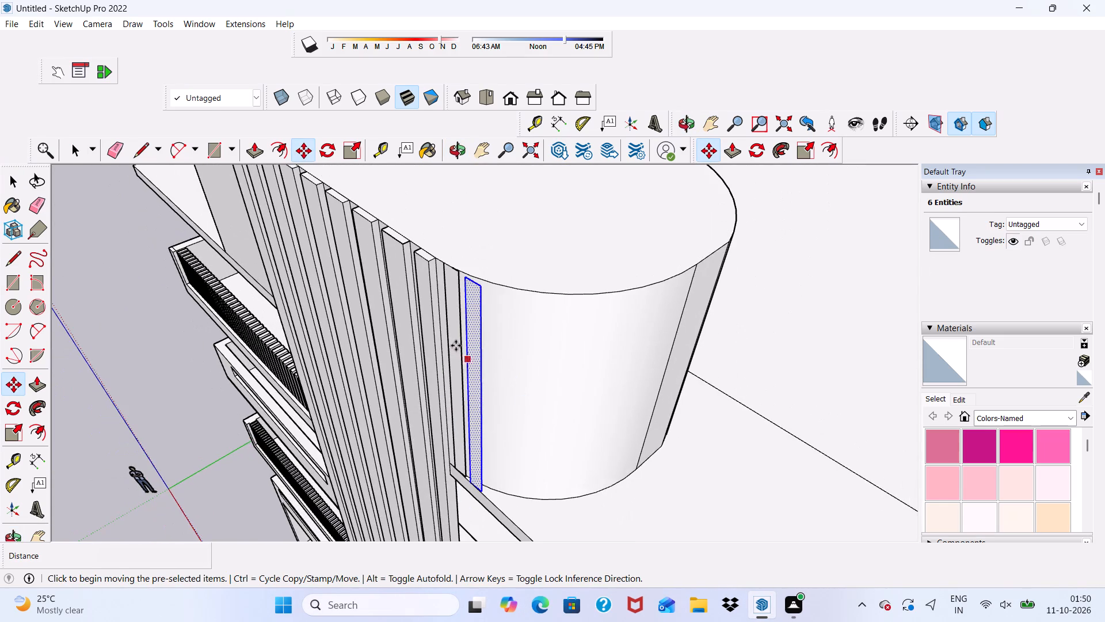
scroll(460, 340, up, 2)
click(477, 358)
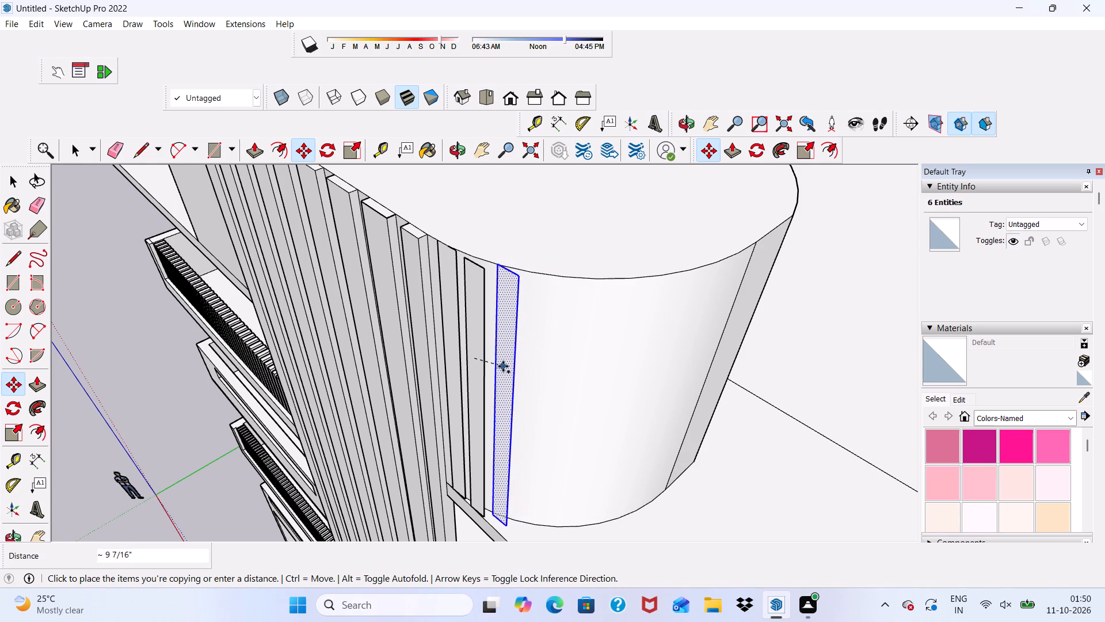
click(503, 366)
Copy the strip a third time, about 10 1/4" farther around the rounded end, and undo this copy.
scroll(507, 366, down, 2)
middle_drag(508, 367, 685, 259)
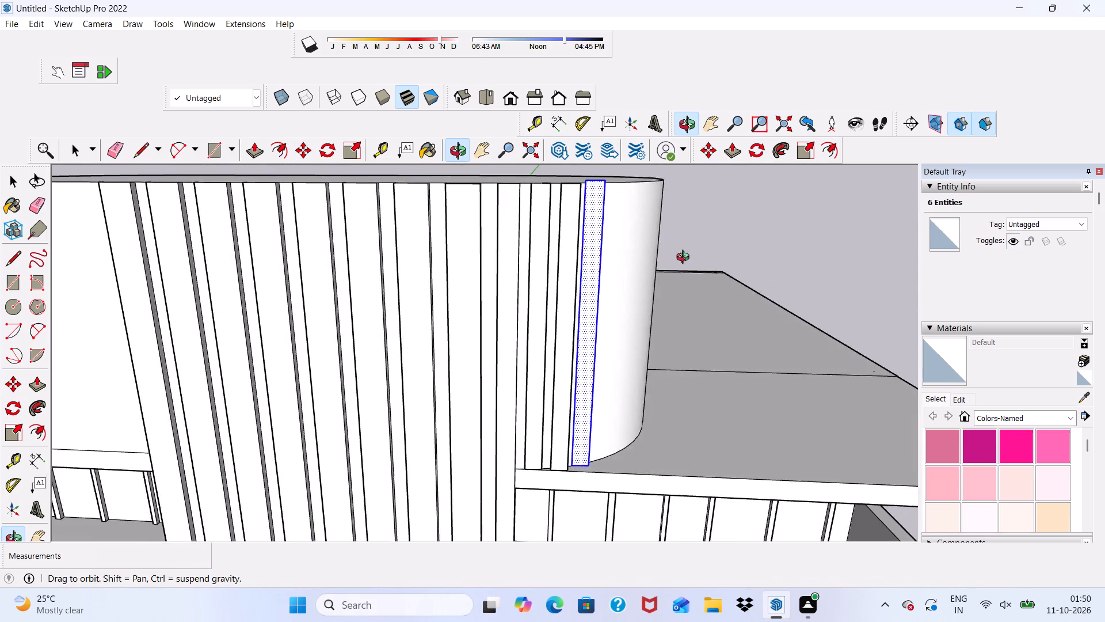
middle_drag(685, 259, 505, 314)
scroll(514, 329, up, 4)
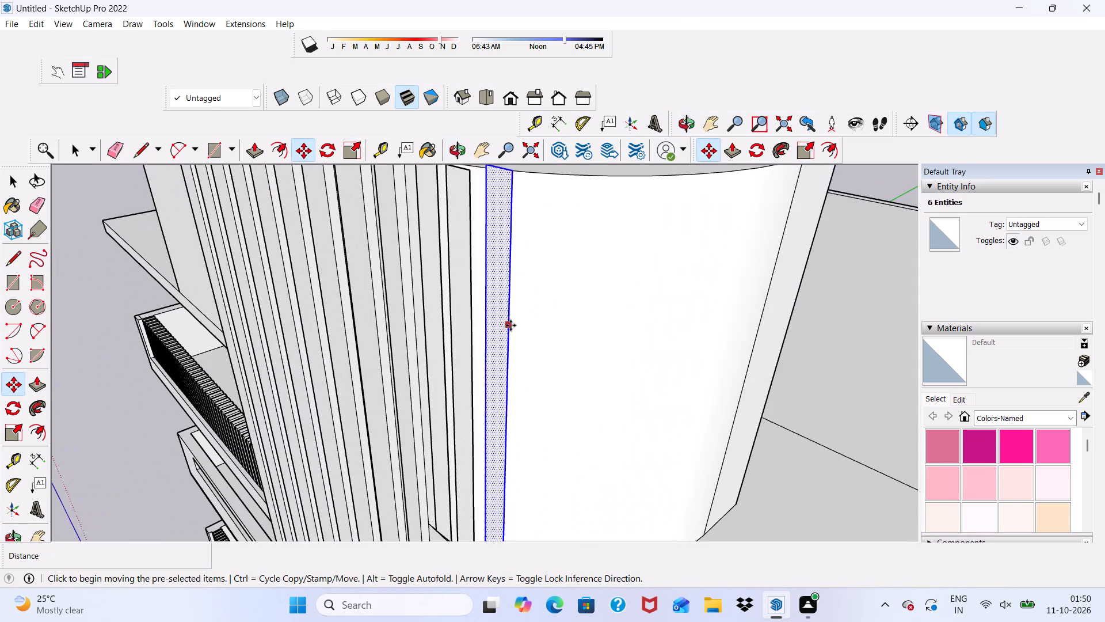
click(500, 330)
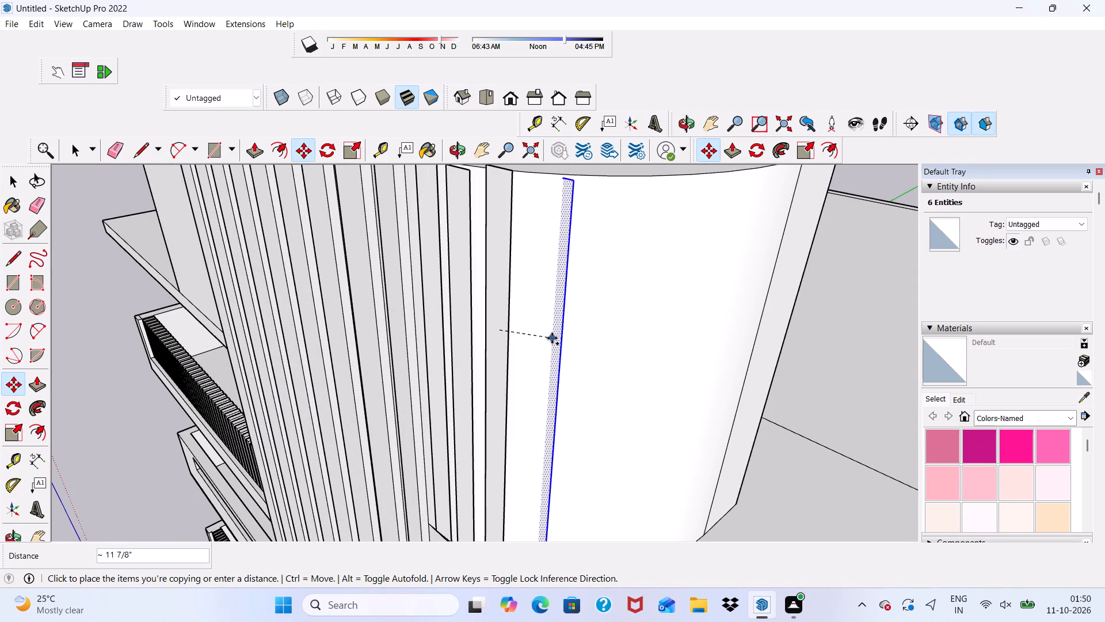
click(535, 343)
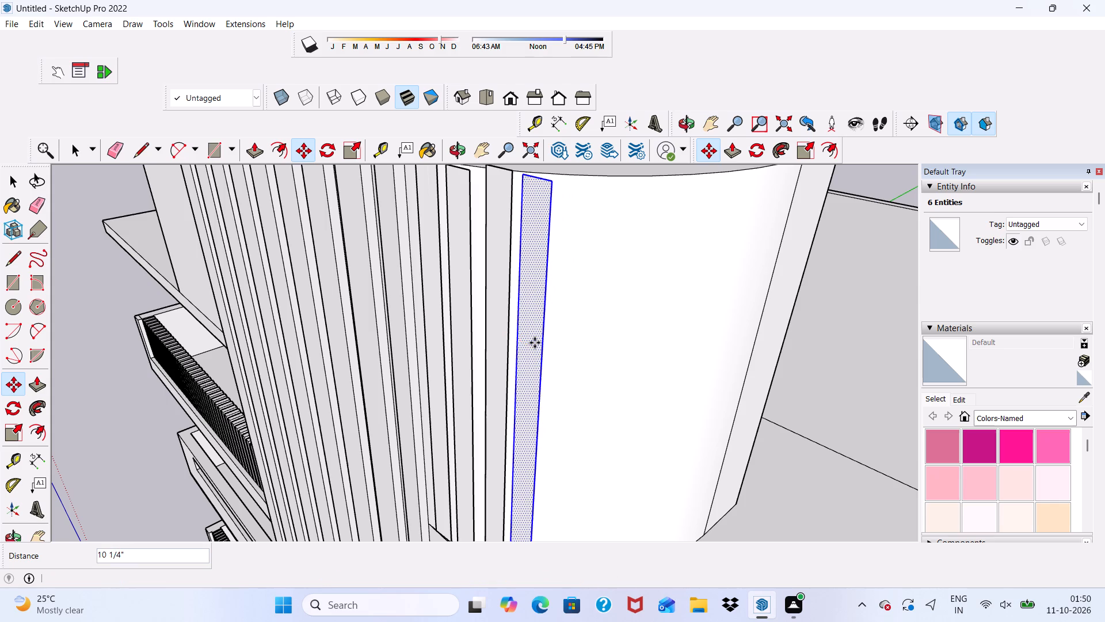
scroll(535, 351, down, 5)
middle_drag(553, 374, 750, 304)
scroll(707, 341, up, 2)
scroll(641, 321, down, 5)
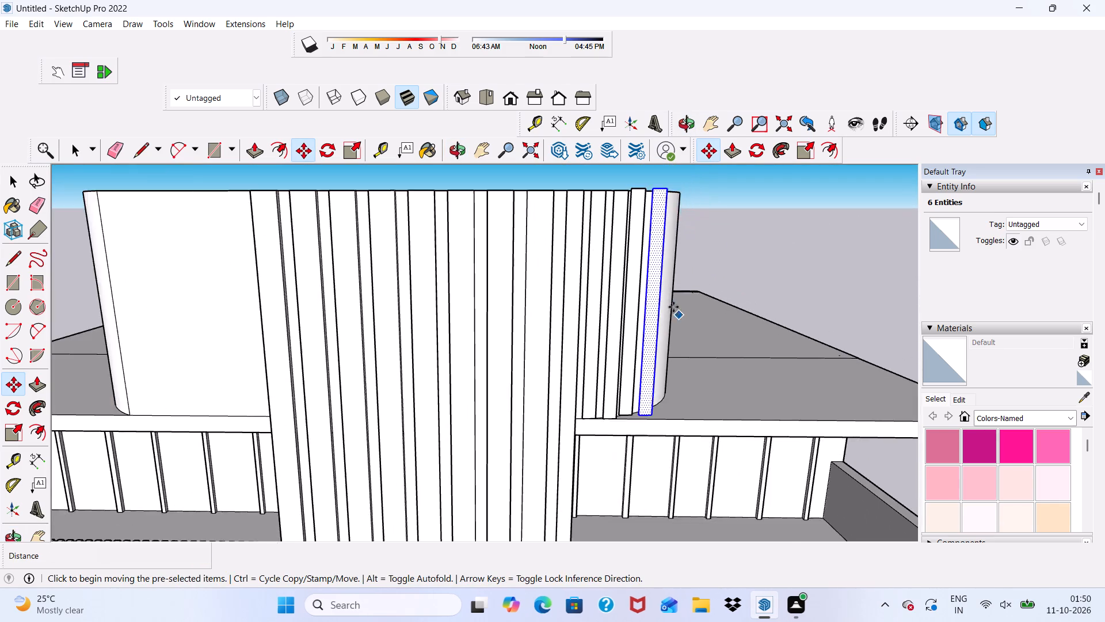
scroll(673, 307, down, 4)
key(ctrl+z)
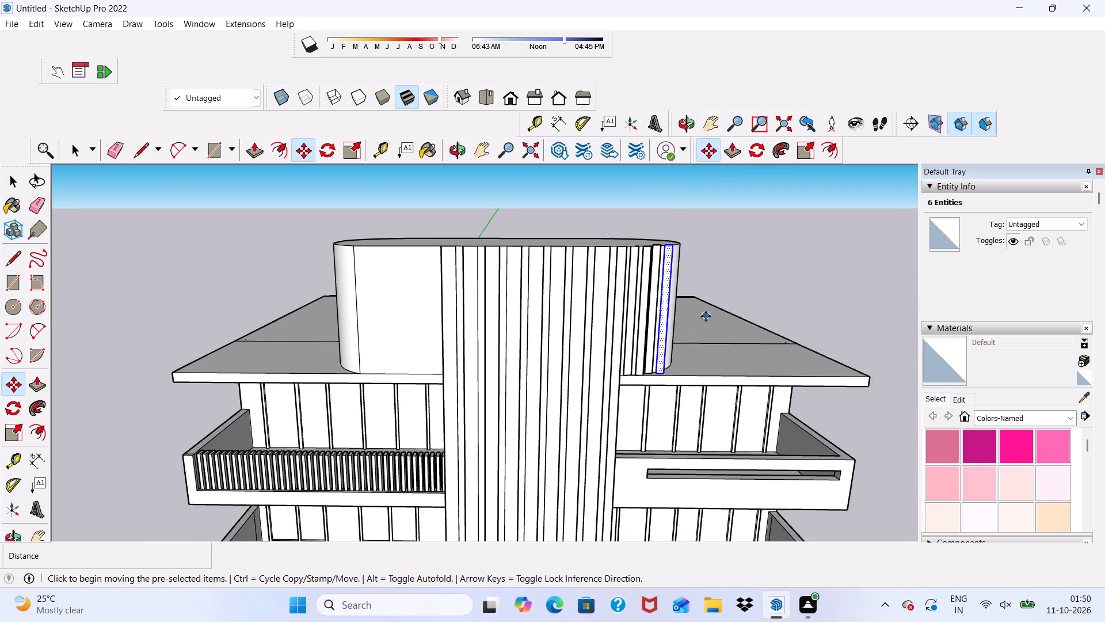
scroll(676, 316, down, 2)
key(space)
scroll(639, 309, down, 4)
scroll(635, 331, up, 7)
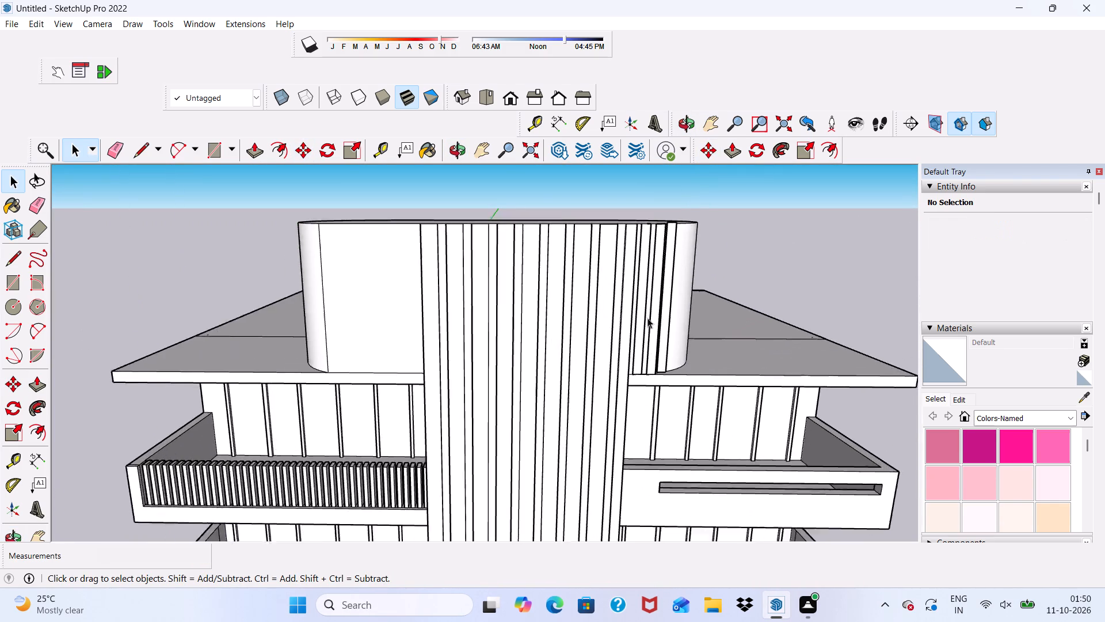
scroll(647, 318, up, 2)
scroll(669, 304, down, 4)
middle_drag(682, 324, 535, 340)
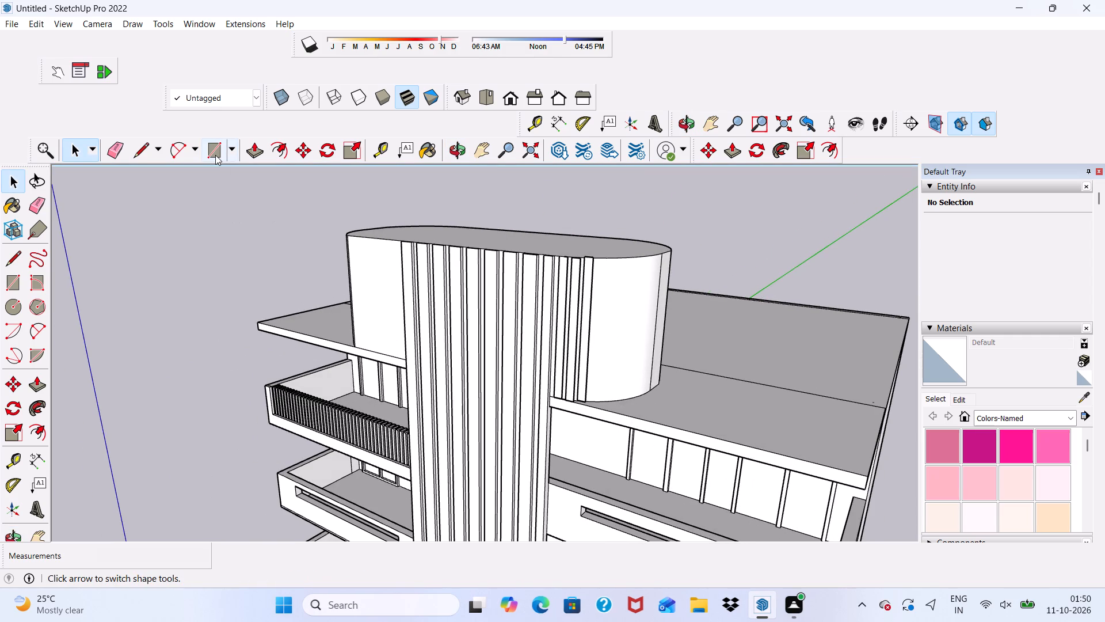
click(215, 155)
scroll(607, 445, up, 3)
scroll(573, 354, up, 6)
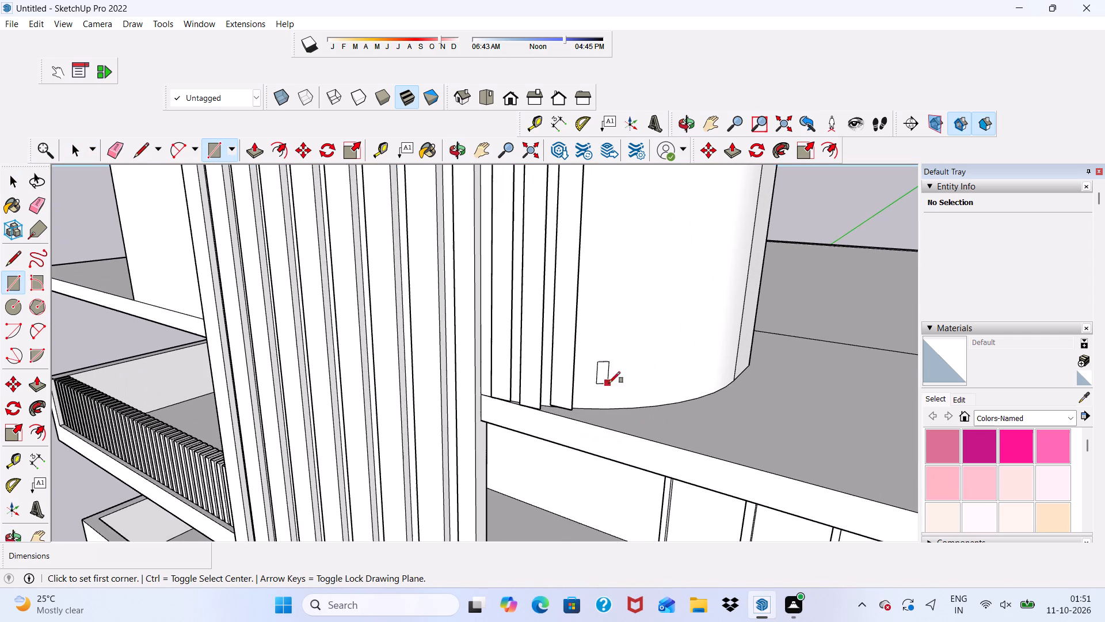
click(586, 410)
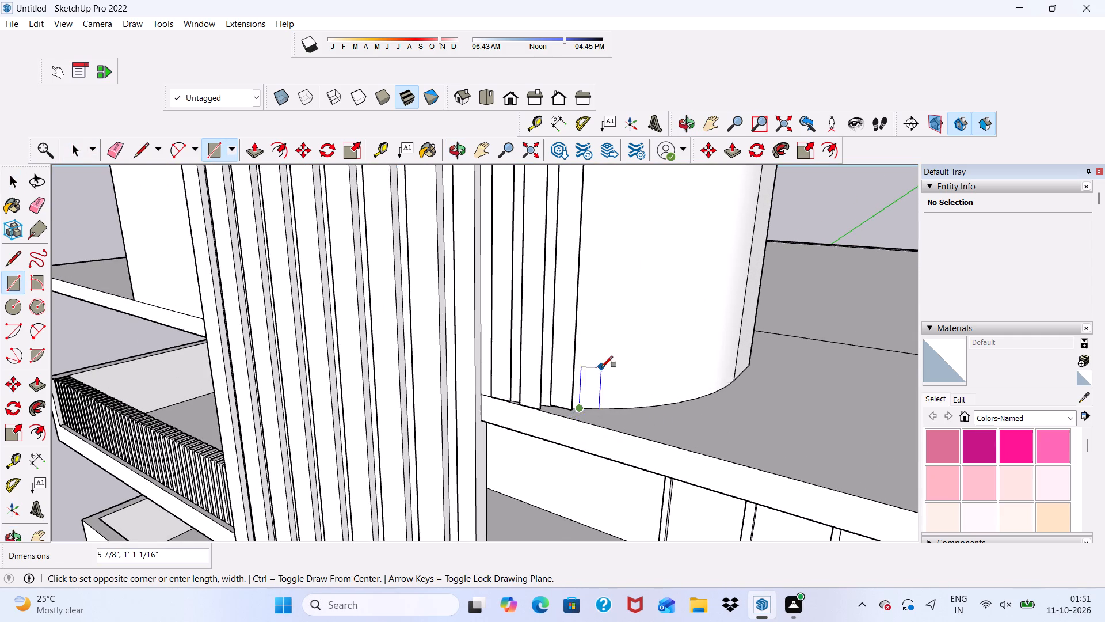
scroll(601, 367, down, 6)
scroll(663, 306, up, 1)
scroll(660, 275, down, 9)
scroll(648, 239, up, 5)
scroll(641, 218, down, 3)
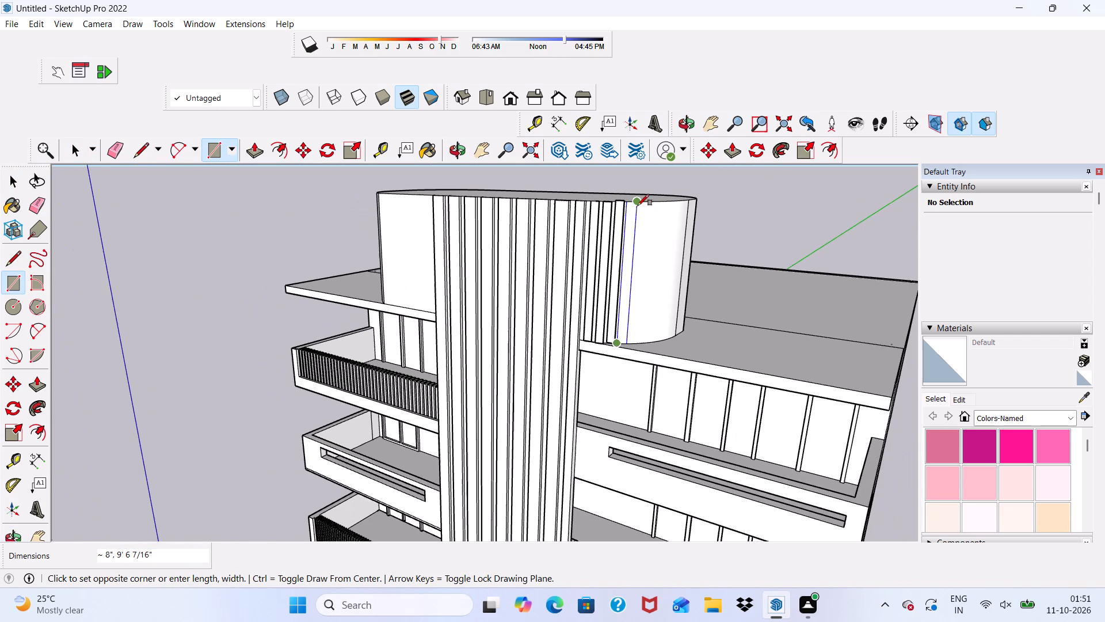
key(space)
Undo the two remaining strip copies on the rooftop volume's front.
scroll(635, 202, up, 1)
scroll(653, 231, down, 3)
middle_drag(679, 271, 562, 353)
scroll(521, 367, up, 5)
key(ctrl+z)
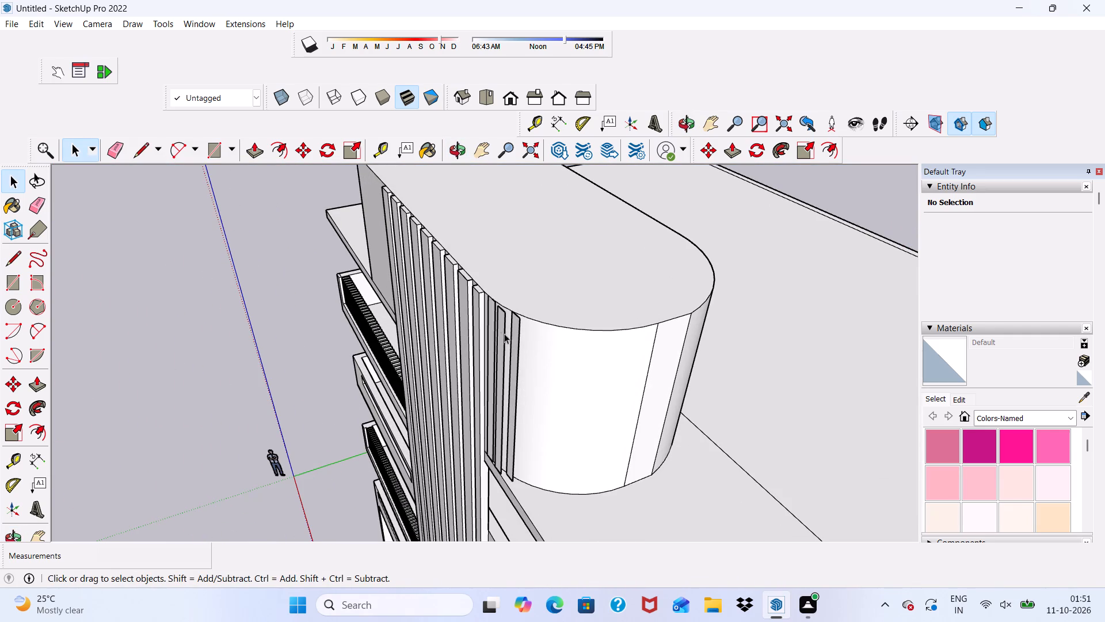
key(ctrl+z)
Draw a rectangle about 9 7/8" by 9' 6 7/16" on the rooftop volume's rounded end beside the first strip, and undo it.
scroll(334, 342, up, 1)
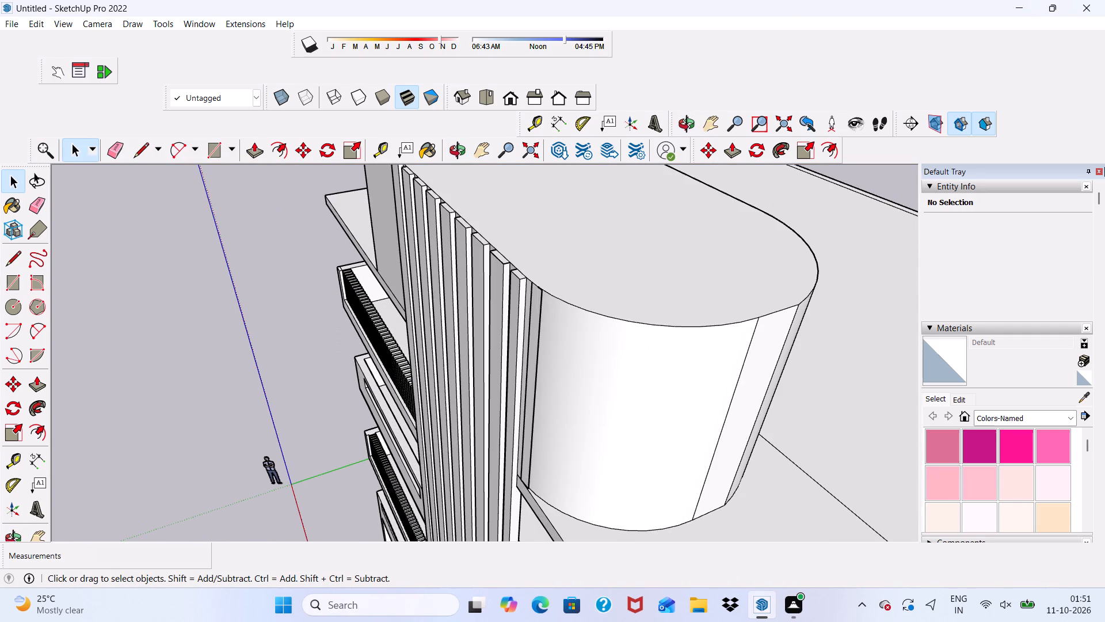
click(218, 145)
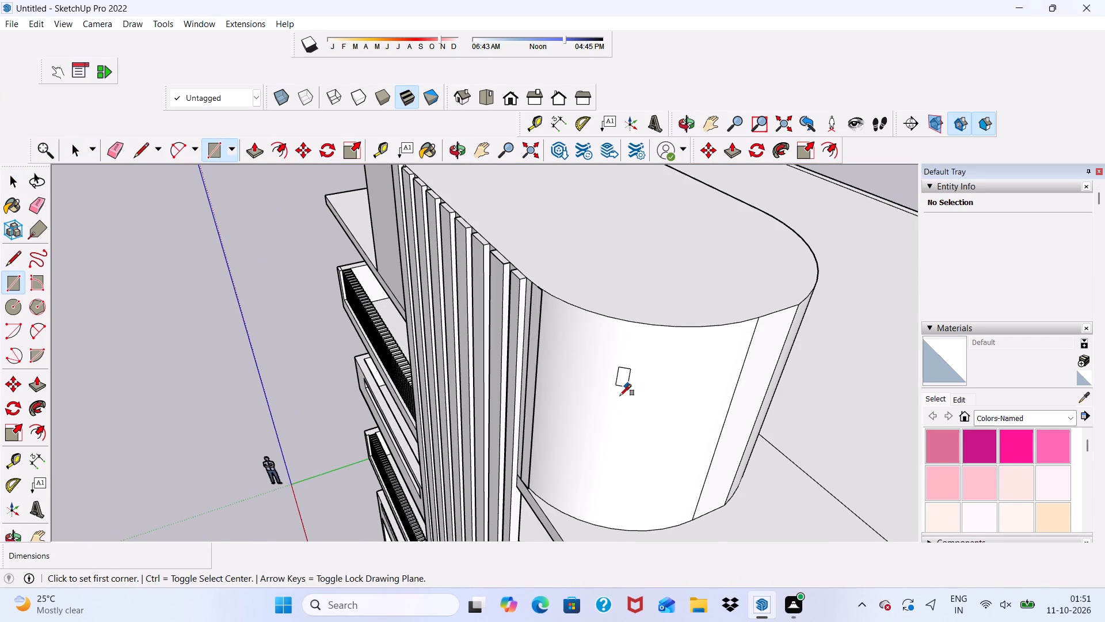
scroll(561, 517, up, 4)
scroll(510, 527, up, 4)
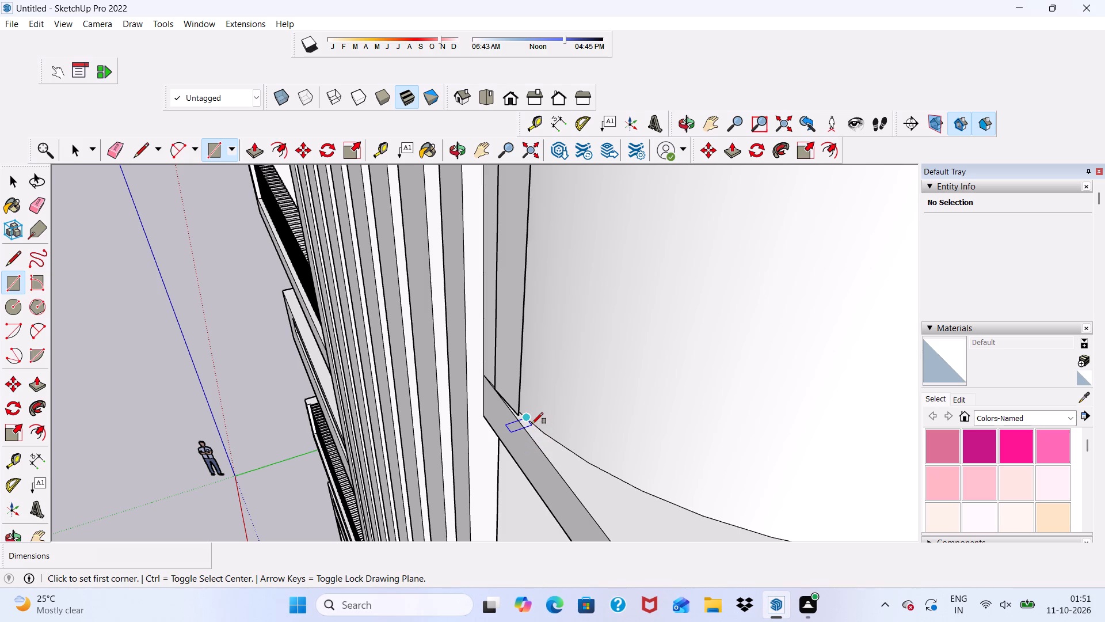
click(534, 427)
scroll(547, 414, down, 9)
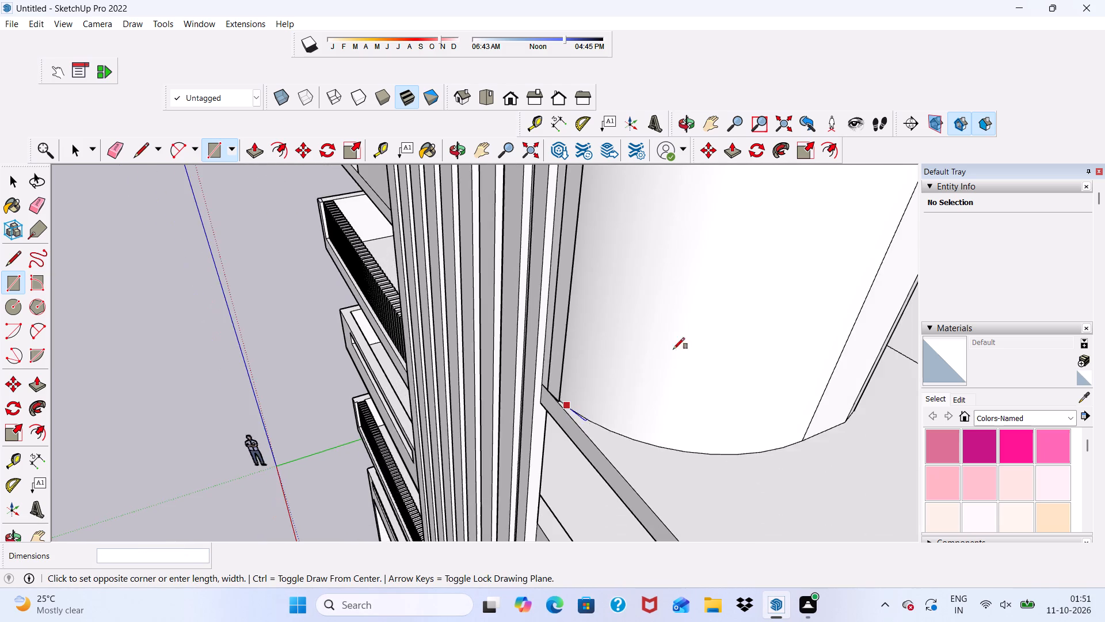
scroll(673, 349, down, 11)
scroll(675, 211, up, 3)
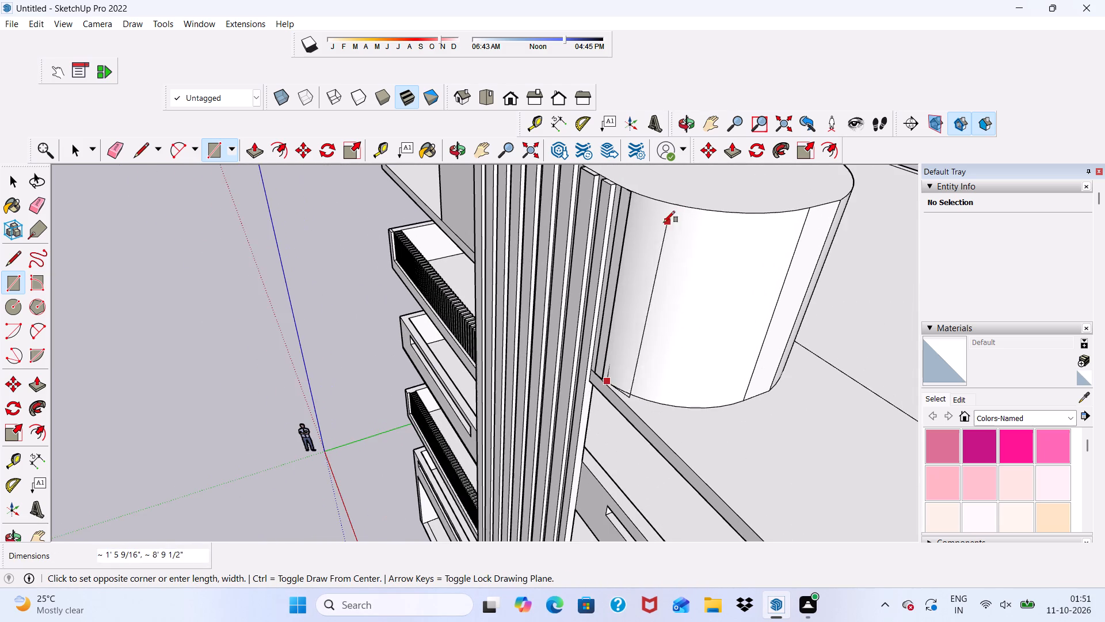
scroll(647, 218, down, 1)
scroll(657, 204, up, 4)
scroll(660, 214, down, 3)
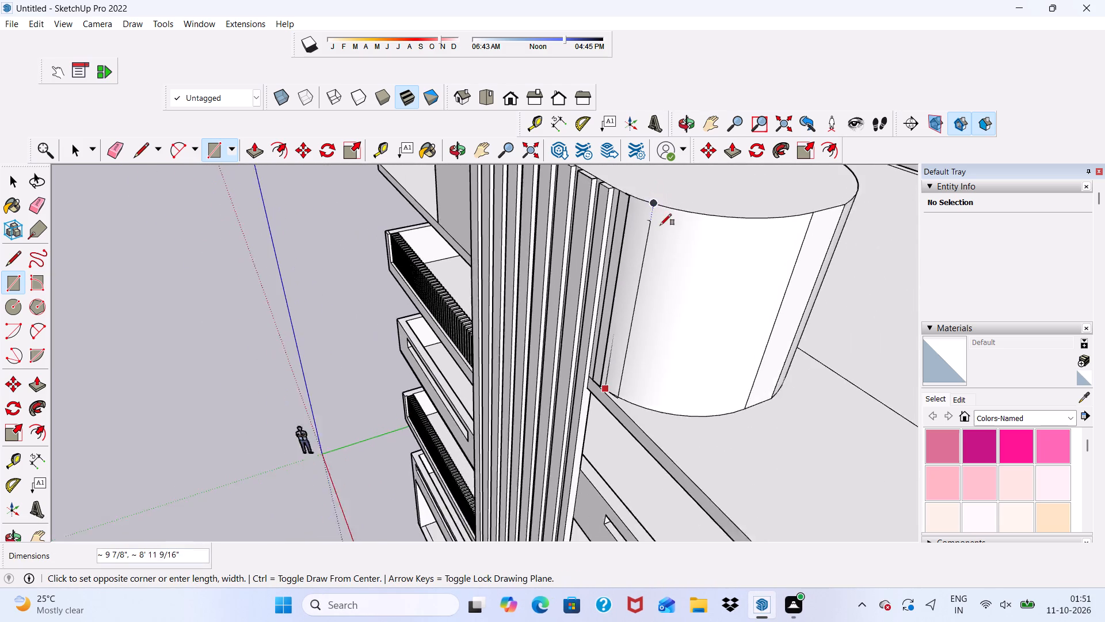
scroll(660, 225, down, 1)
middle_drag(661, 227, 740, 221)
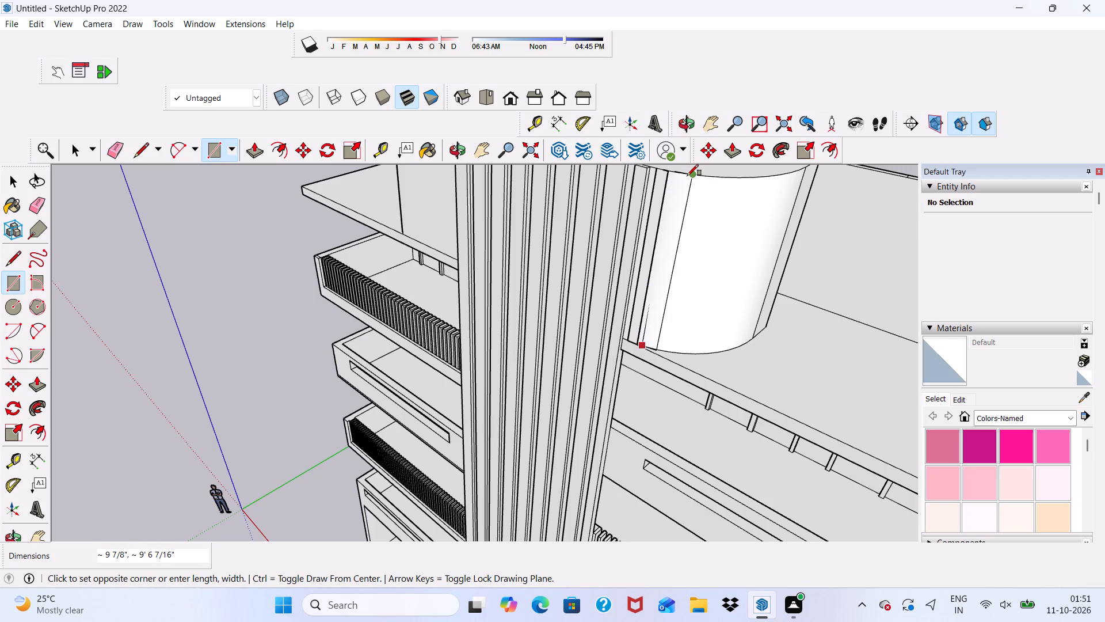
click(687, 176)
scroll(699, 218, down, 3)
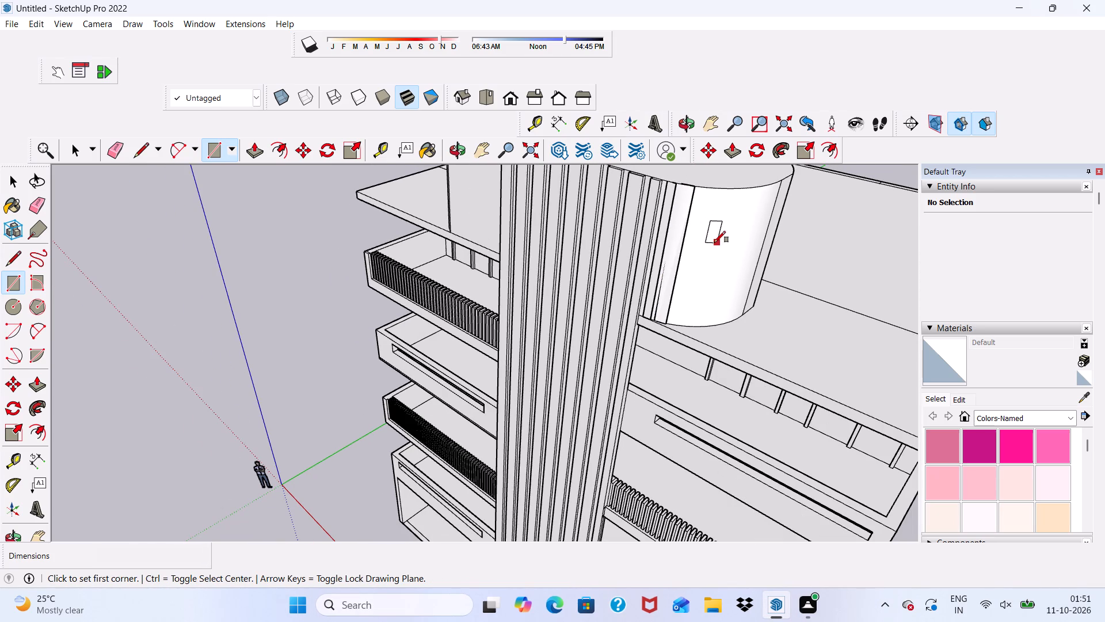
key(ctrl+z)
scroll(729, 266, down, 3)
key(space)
Draw a rectangle about 7 7/8" by 3' 6 15/16" from the flat front's top corner at the rooftop volume's opposite rounded end.
scroll(732, 282, down, 4)
middle_drag(733, 286, 857, 152)
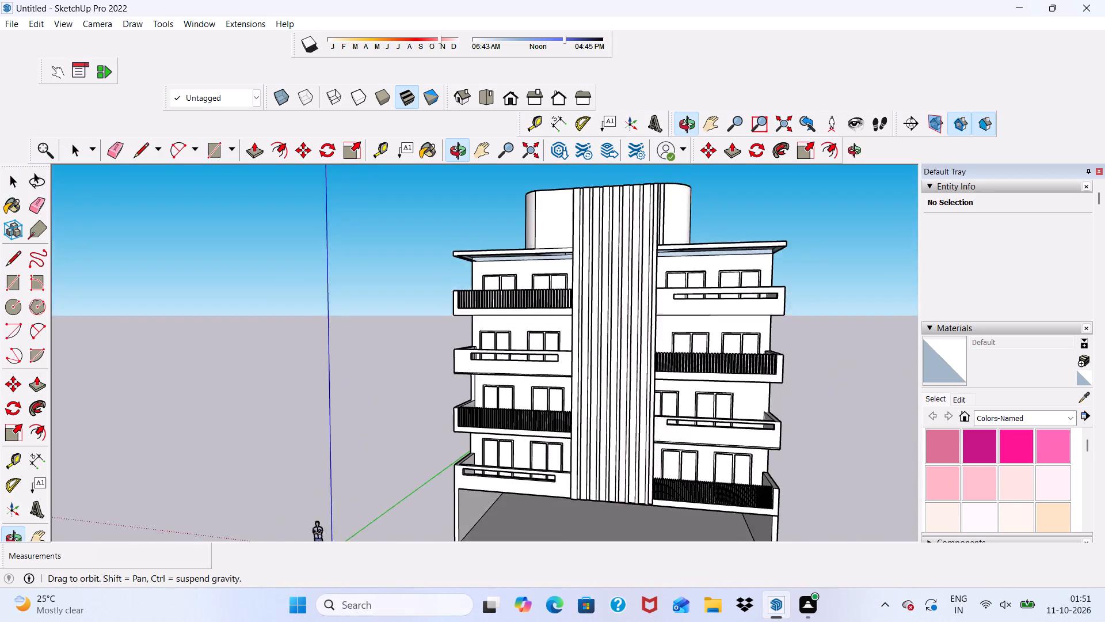
middle_drag(857, 152, 894, 214)
scroll(531, 235, up, 5)
middle_drag(527, 204, 665, 265)
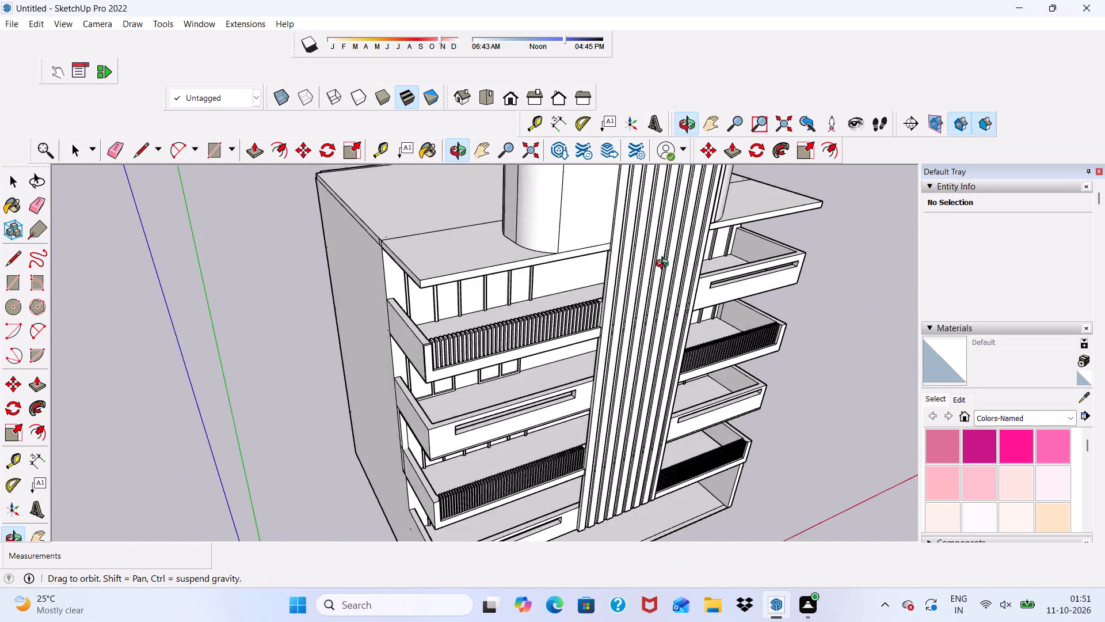
middle_drag(665, 265, 624, 305)
scroll(544, 202, up, 4)
scroll(603, 307, down, 2)
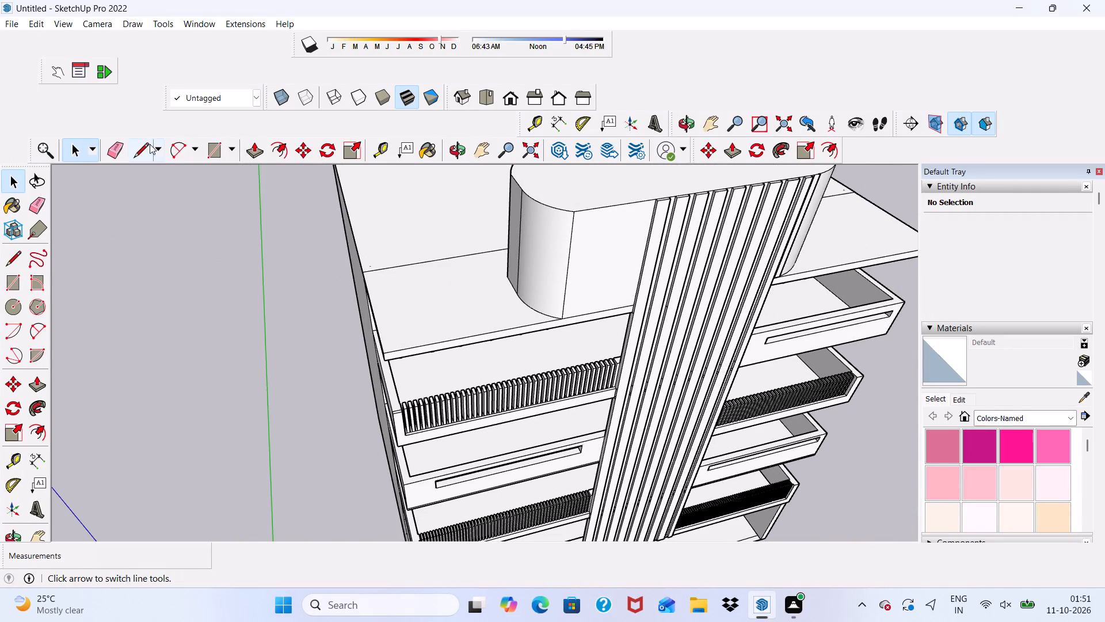
click(208, 145)
scroll(530, 215, up, 3)
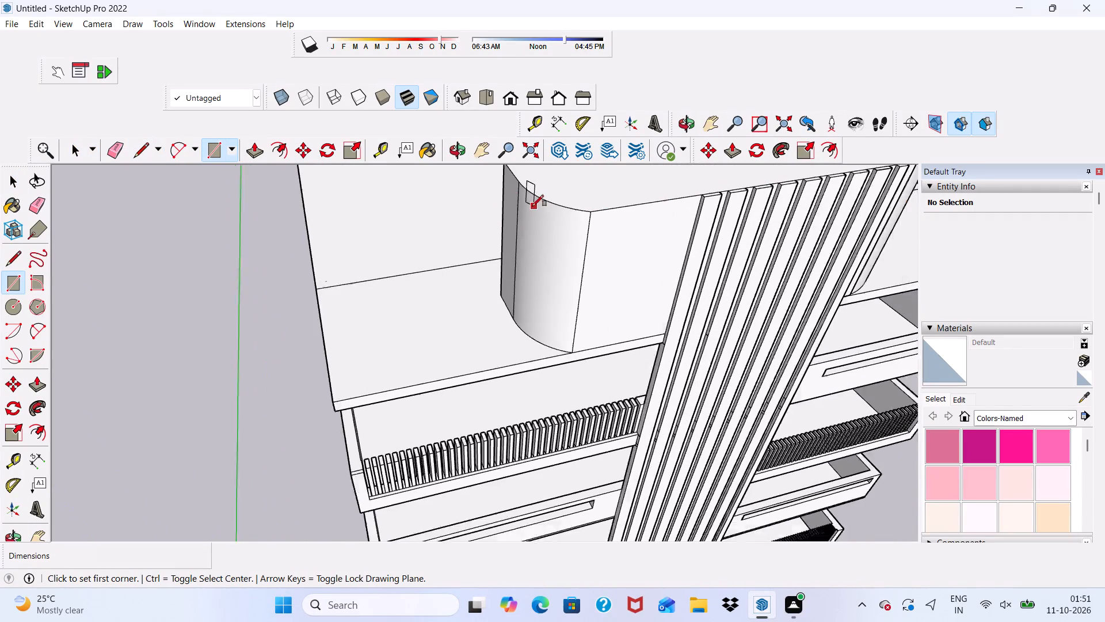
scroll(532, 206, up, 1)
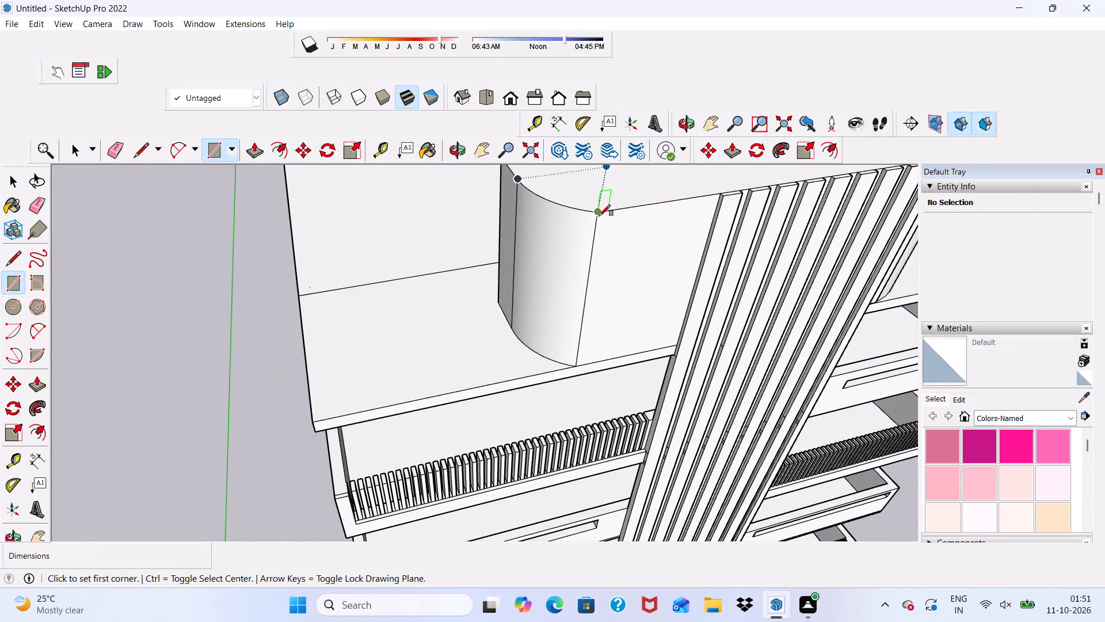
click(596, 215)
scroll(620, 242, up, 2)
scroll(588, 270, down, 3)
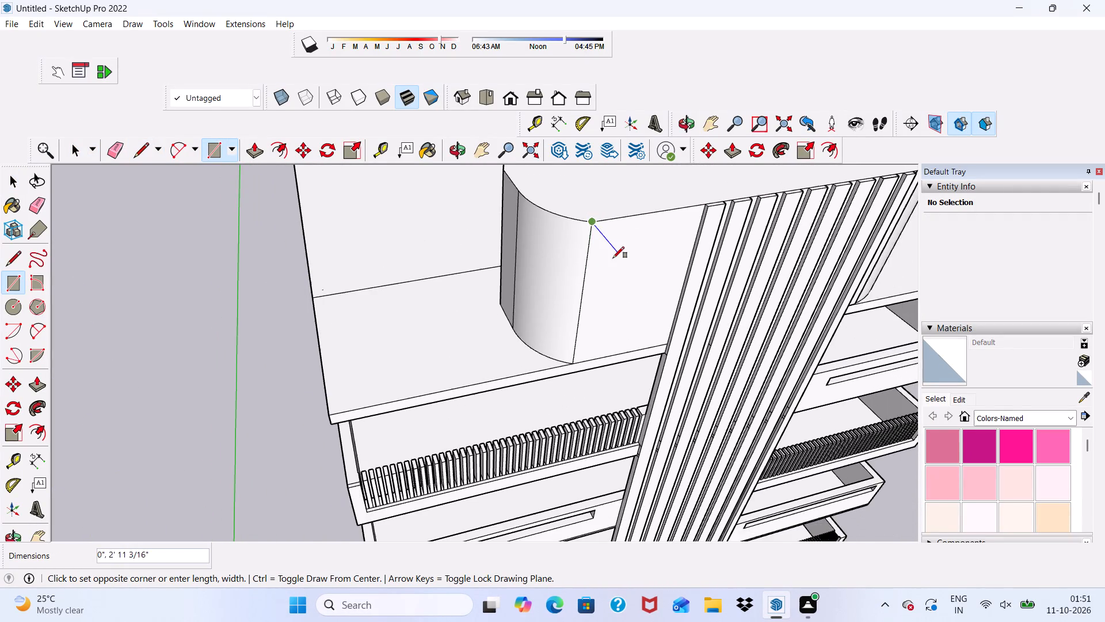
scroll(603, 279, up, 4)
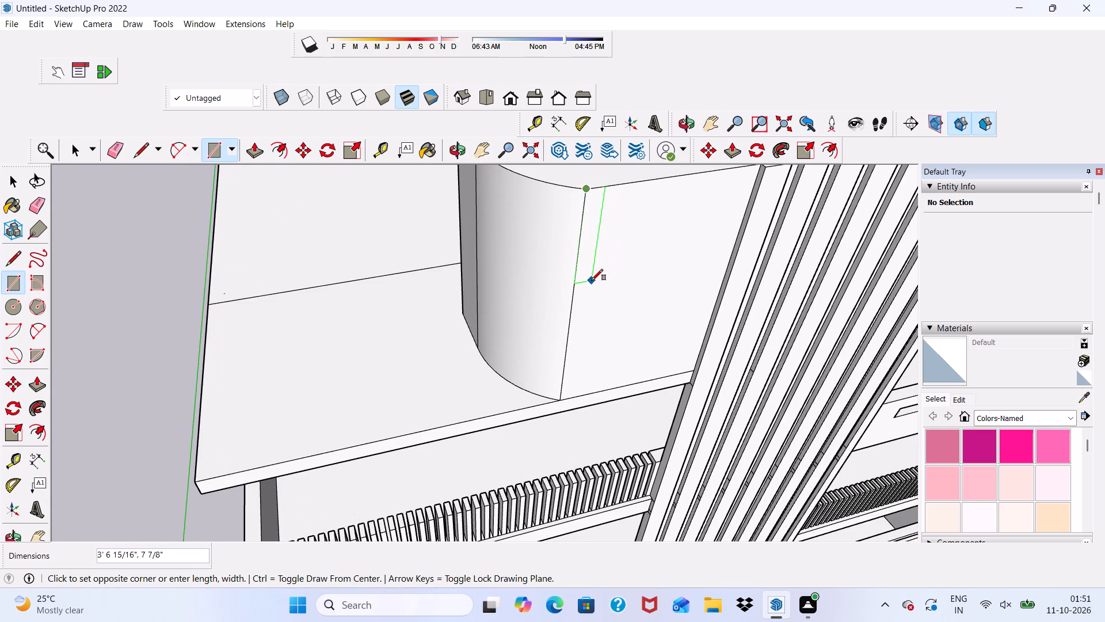
click(592, 280)
key(space)
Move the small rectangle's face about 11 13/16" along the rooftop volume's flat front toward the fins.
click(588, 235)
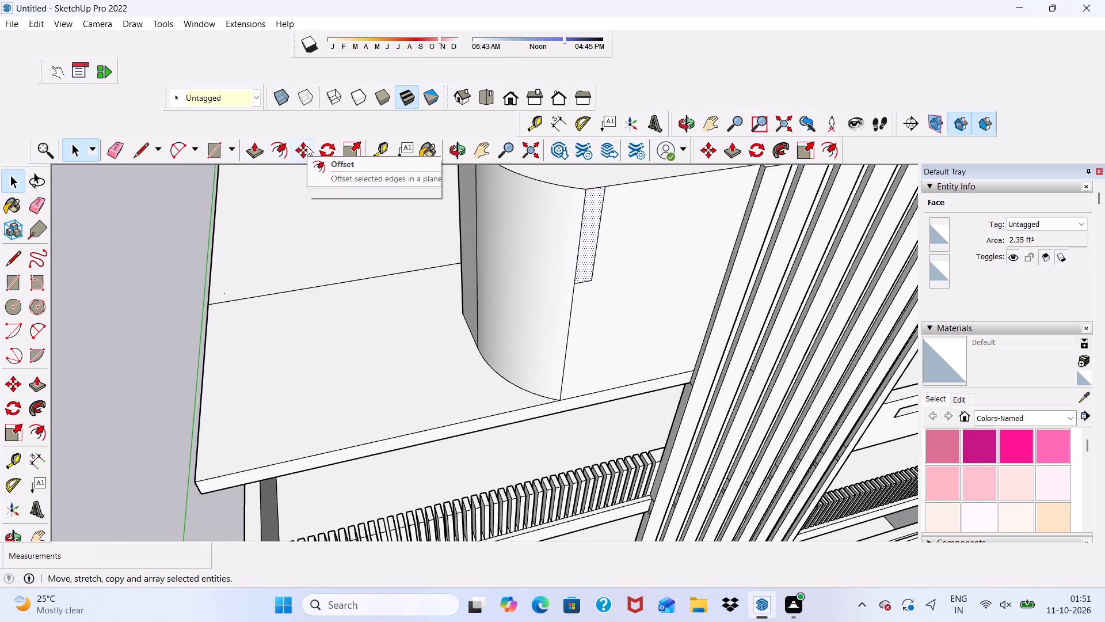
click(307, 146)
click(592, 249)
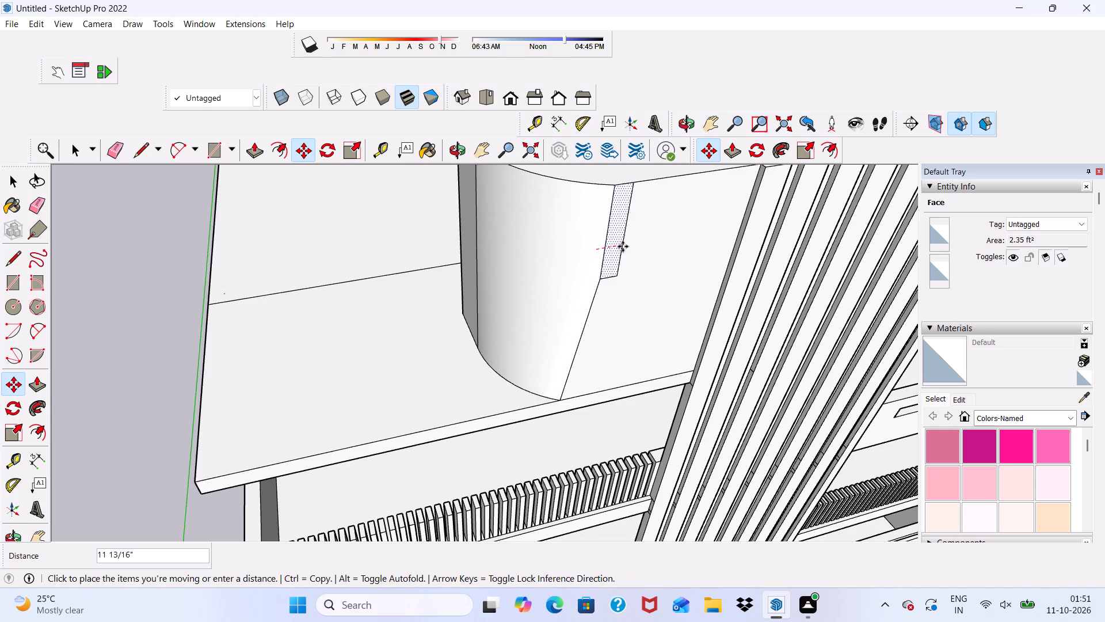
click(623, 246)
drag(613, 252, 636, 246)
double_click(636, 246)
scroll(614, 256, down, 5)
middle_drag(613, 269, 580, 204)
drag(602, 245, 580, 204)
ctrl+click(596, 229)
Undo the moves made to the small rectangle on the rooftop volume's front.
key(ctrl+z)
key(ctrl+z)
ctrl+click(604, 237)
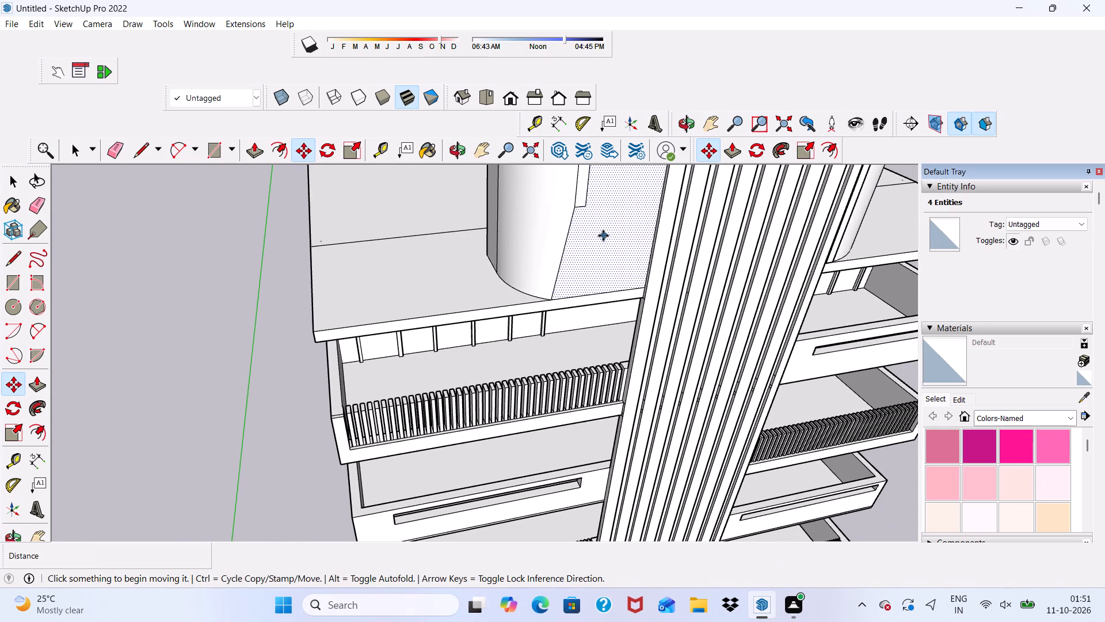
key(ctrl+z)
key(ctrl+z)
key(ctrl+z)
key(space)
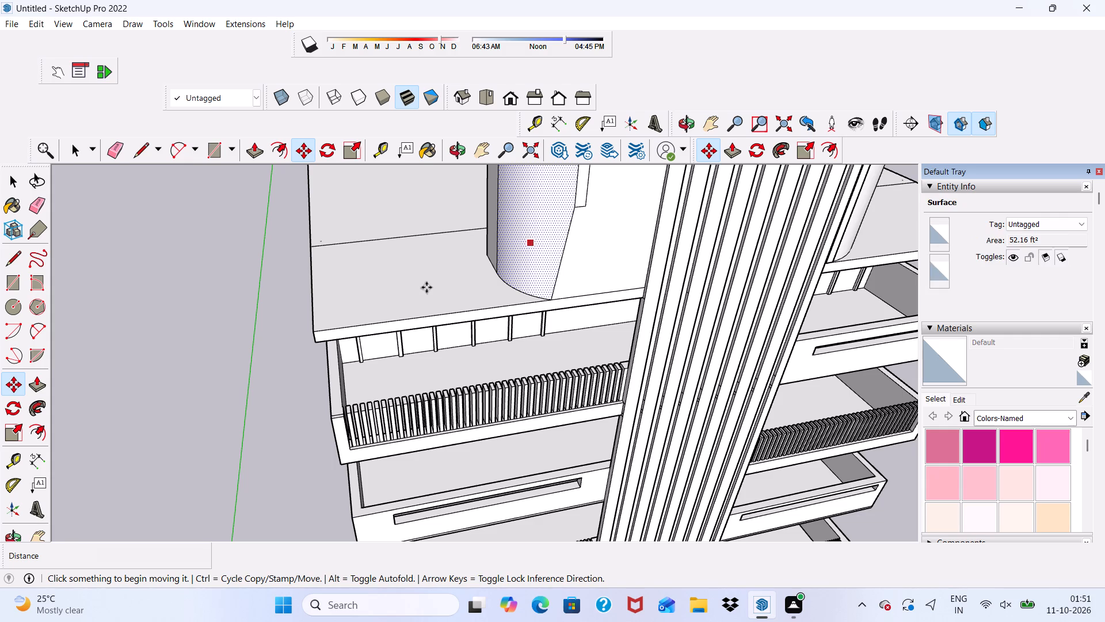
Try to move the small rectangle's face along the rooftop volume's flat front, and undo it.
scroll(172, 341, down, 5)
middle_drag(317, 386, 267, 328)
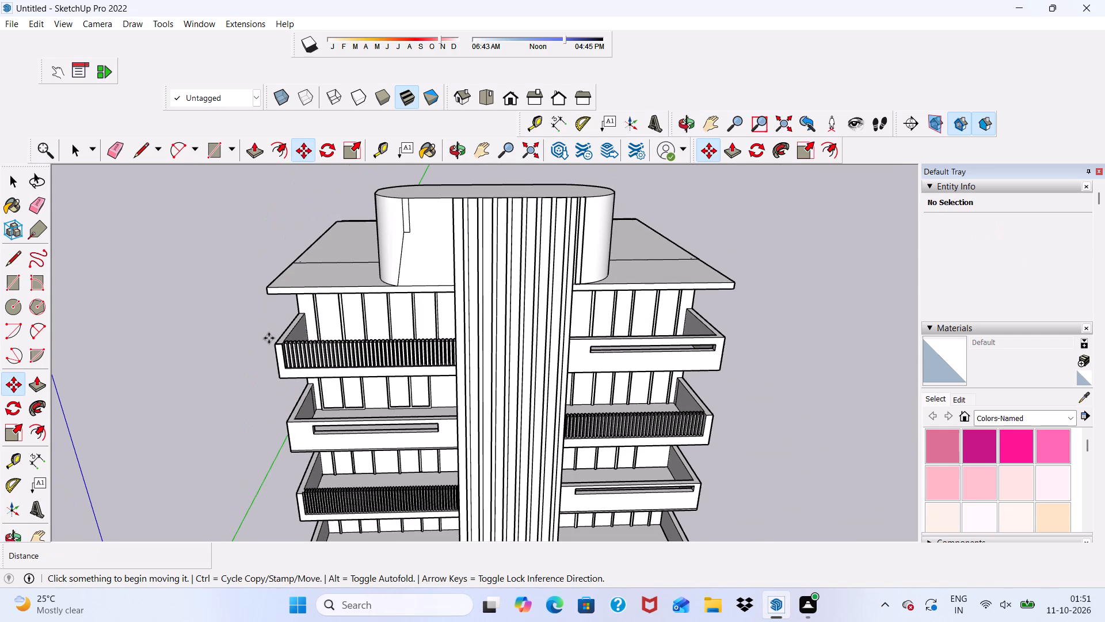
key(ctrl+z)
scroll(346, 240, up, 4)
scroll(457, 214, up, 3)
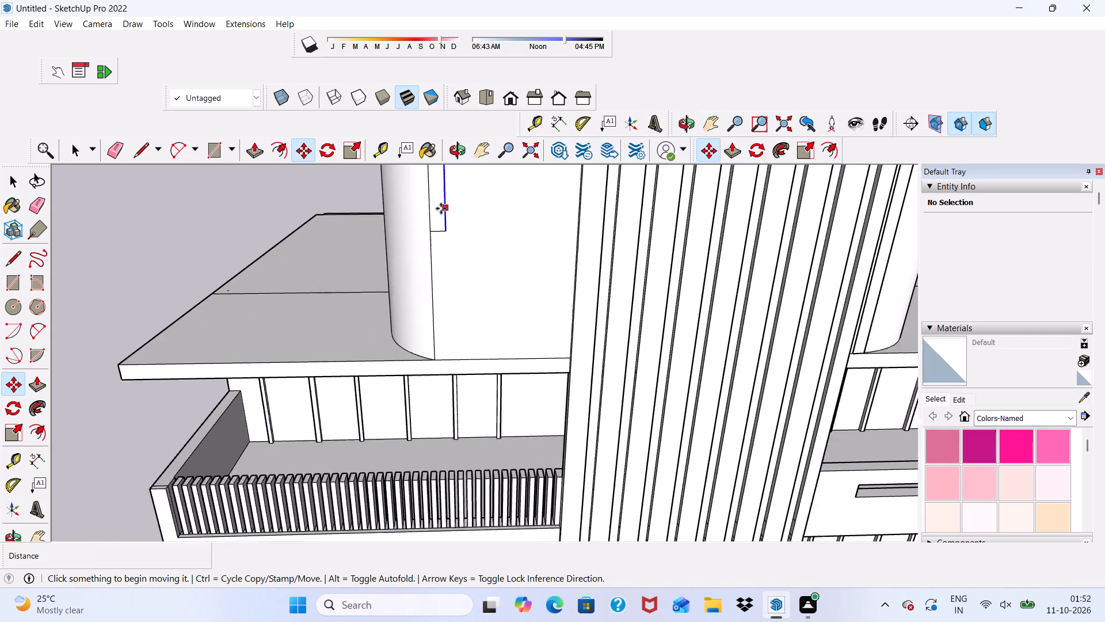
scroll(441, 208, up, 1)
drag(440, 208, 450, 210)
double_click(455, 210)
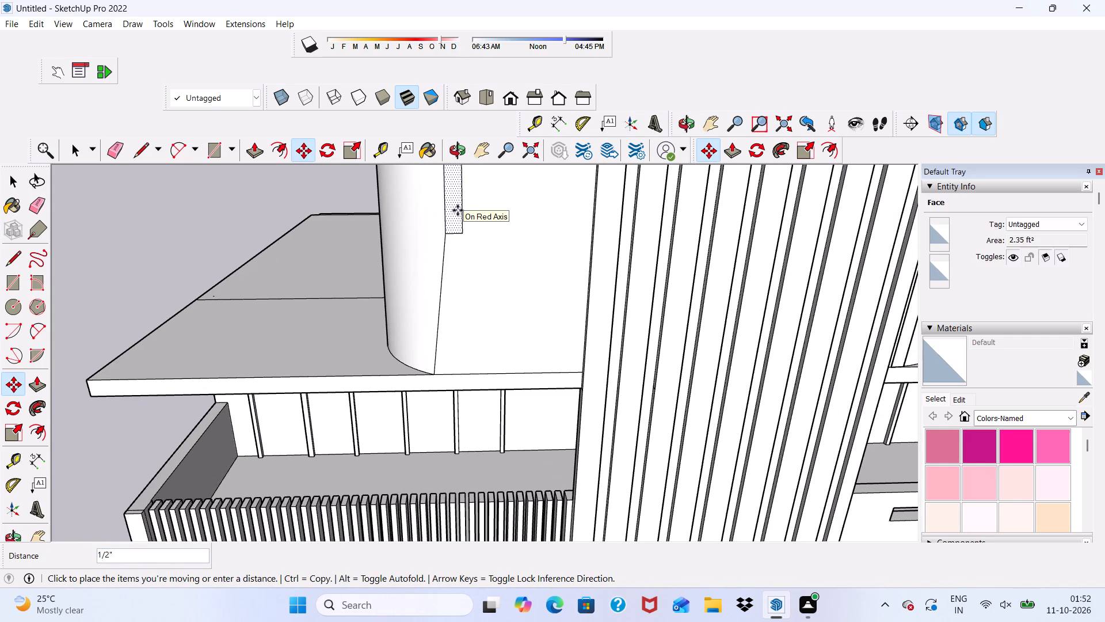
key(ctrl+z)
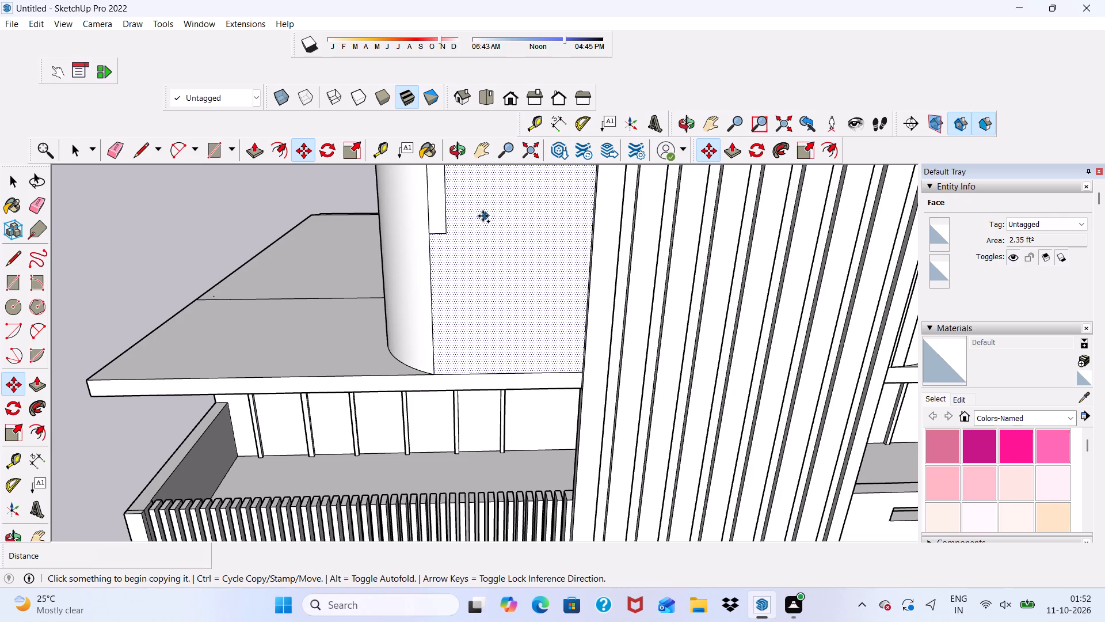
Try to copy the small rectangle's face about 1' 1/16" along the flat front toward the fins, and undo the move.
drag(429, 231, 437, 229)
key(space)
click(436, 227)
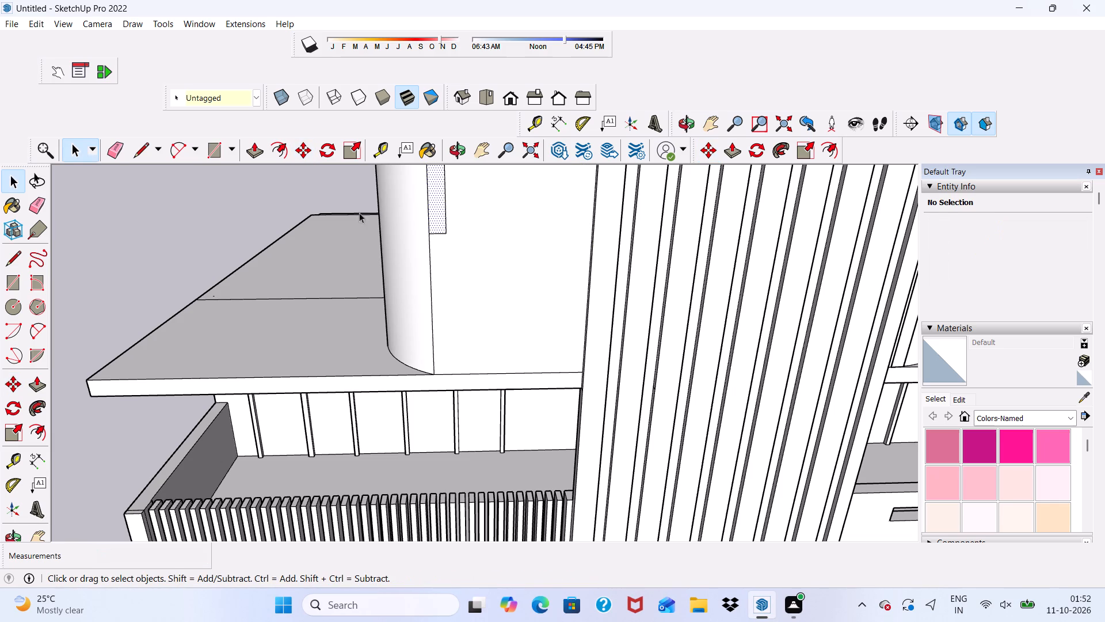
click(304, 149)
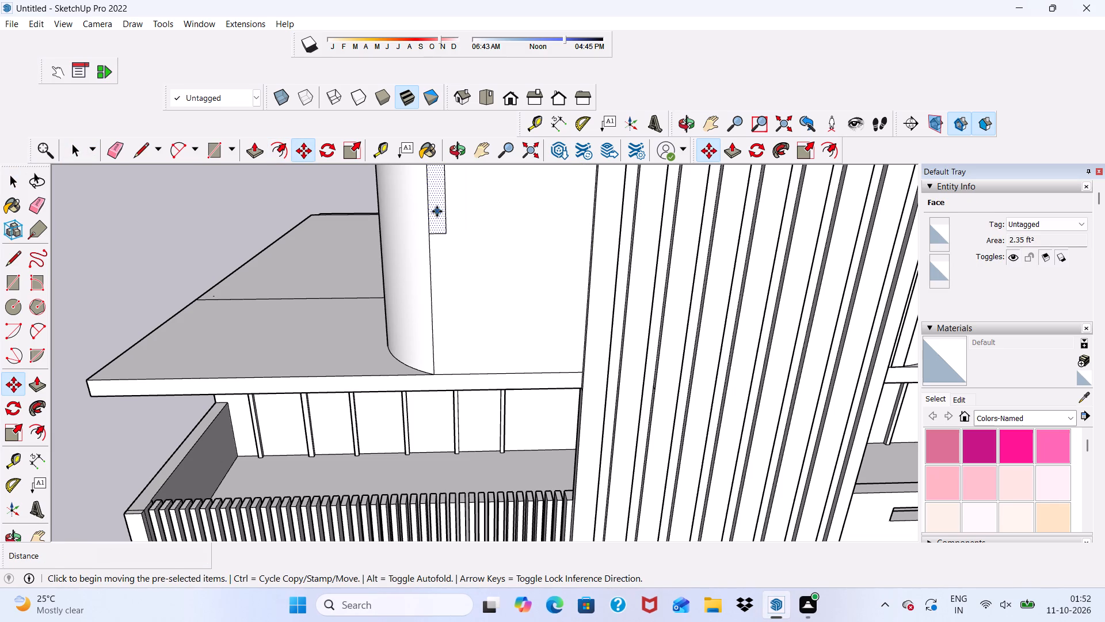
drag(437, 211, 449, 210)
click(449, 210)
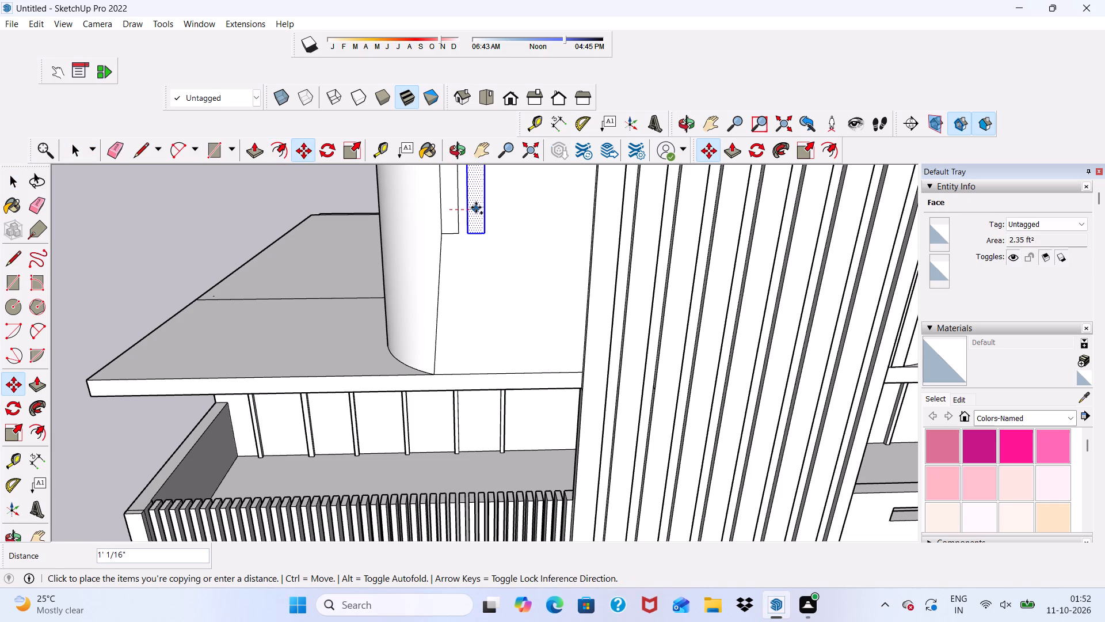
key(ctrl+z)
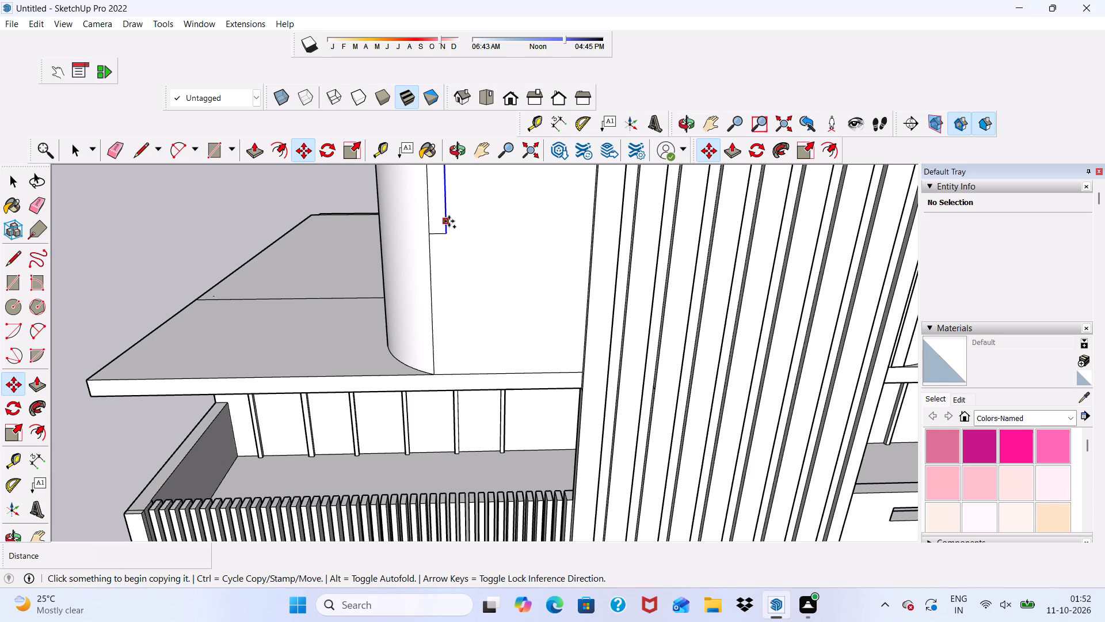
Shift the small rectangle along the flat front toward the fins and place a copy about 1' 1" beside it.
drag(449, 221, 441, 223)
key(space)
click(432, 223)
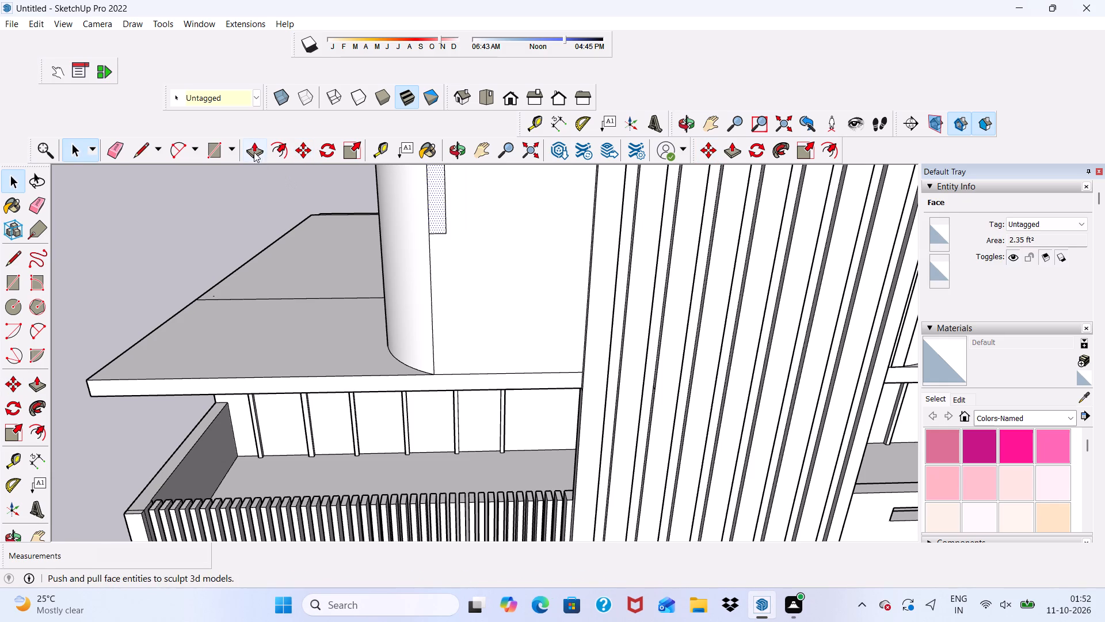
click(307, 148)
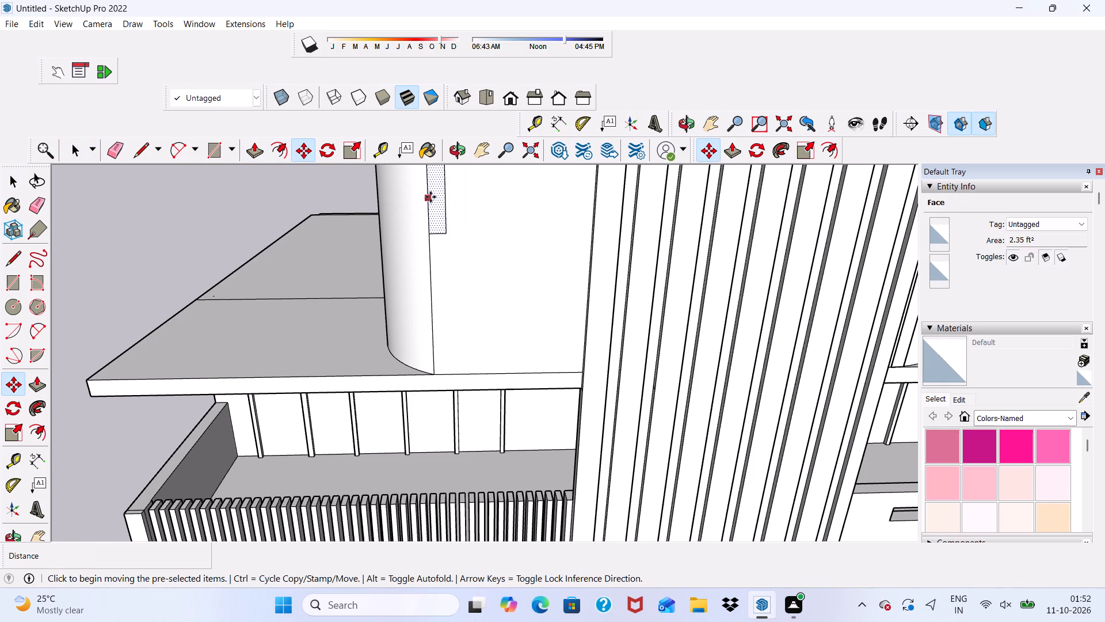
drag(436, 196, 464, 192)
click(464, 192)
double_click(464, 192)
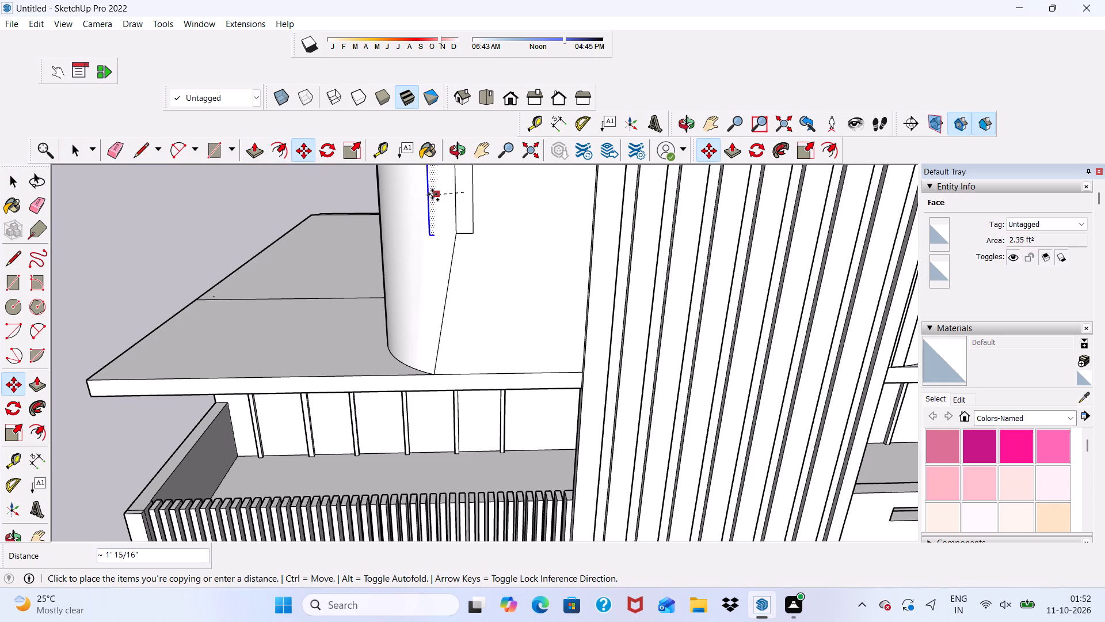
scroll(509, 194, down, 4)
middle_drag(509, 208, 500, 168)
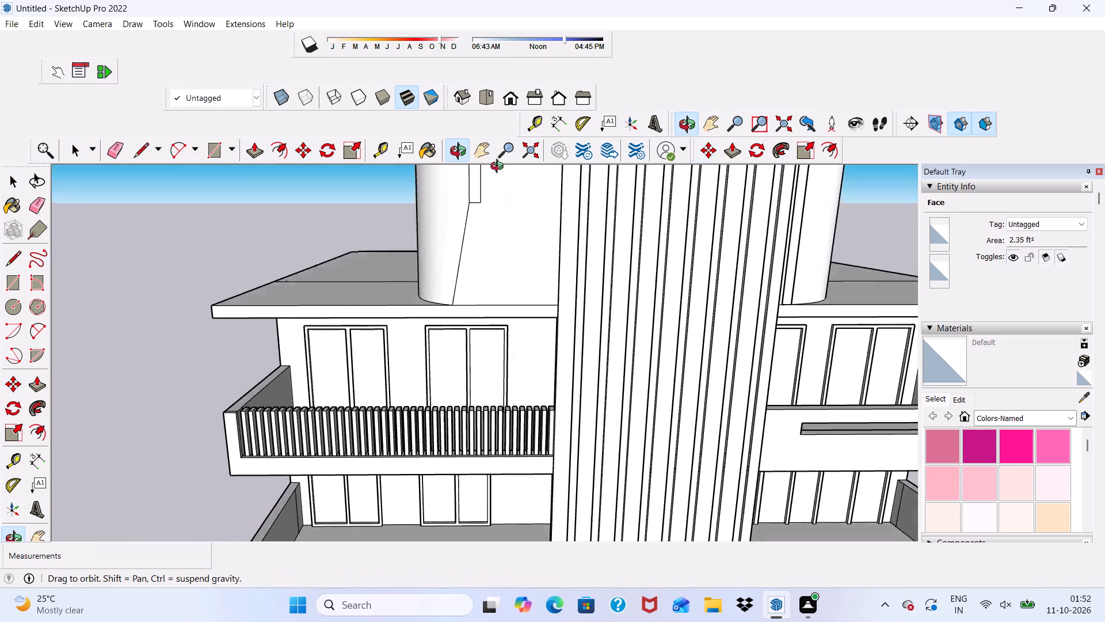
middle_drag(500, 168, 461, 238)
scroll(455, 267, down, 4)
scroll(478, 250, up, 3)
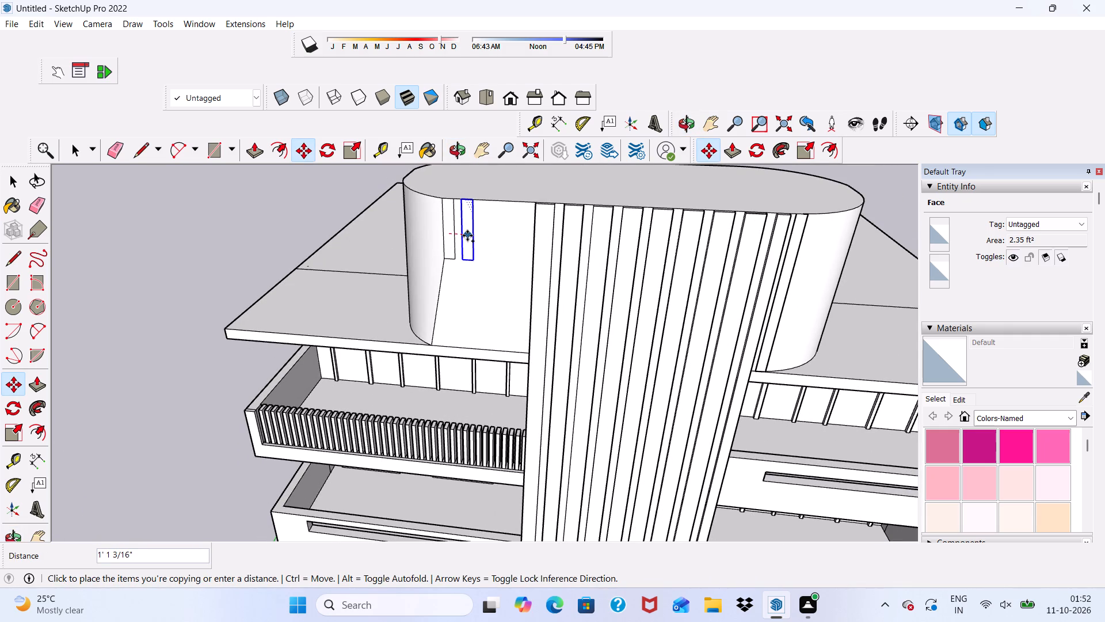
click(466, 235)
Nudge the copied rectangle a little farther toward the fins, and undo the last move of about 4 1/8".
drag(466, 235, 468, 234)
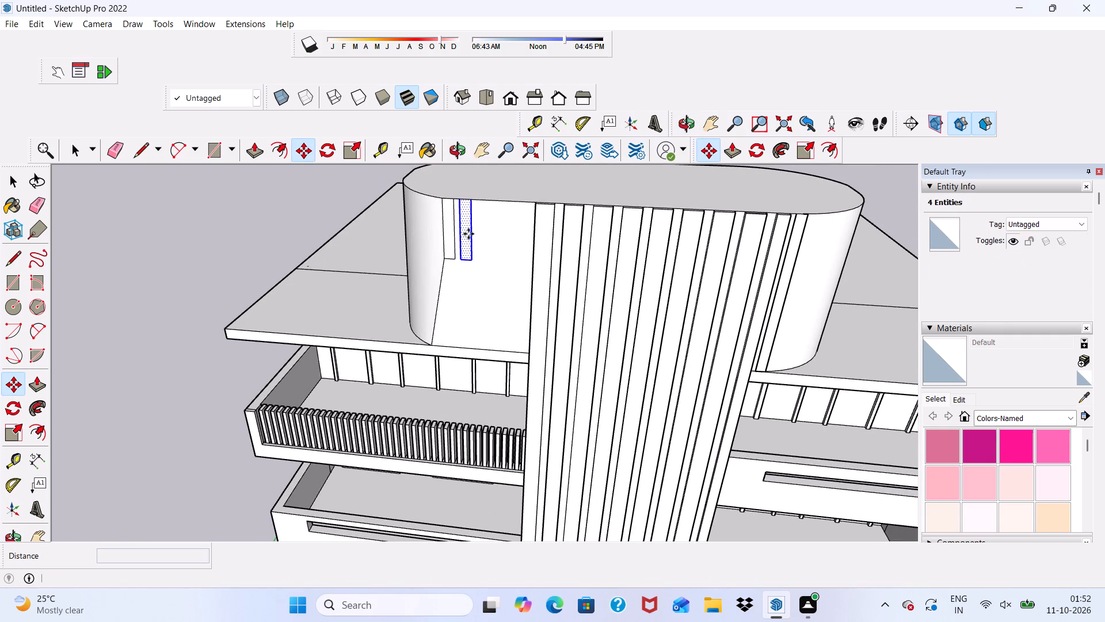
drag(468, 234, 475, 232)
ctrl+click(475, 232)
double_click(470, 235)
click(470, 238)
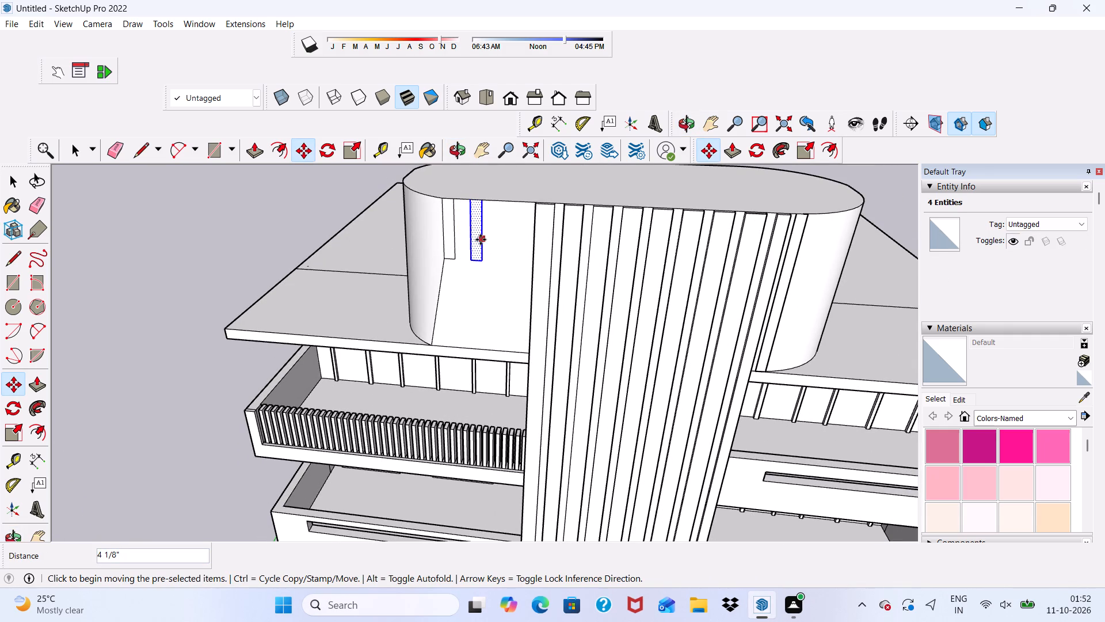
key(ctrl+z)
Copy the second rectangle about 1' 7 1/4" toward the fins and adjust the copy's position to leave a wider gap between them.
drag(467, 236, 492, 236)
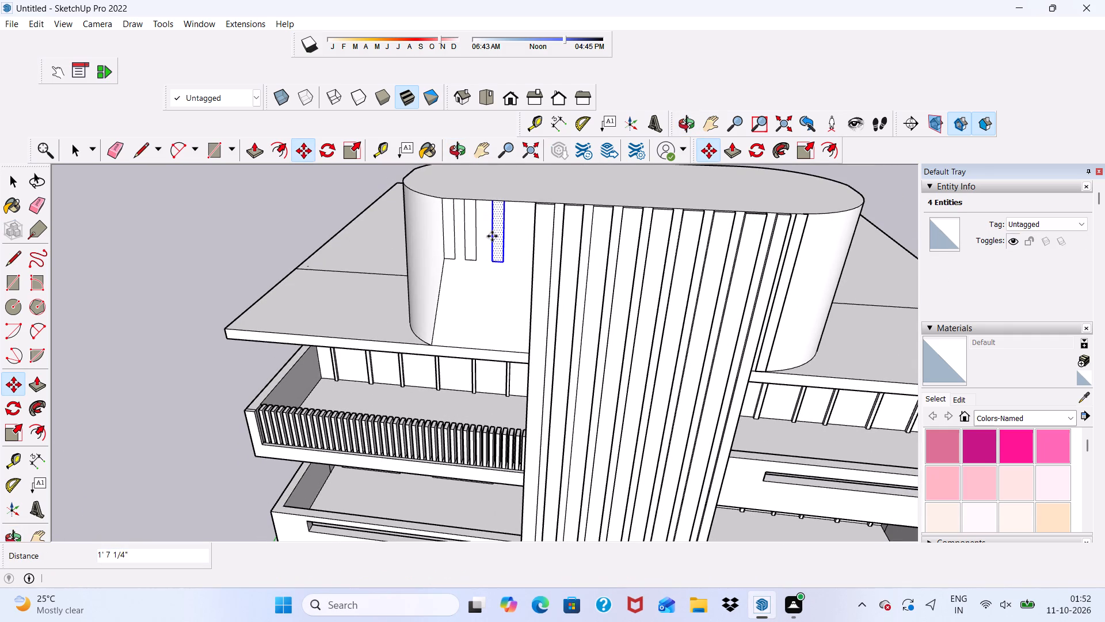
double_click(492, 236)
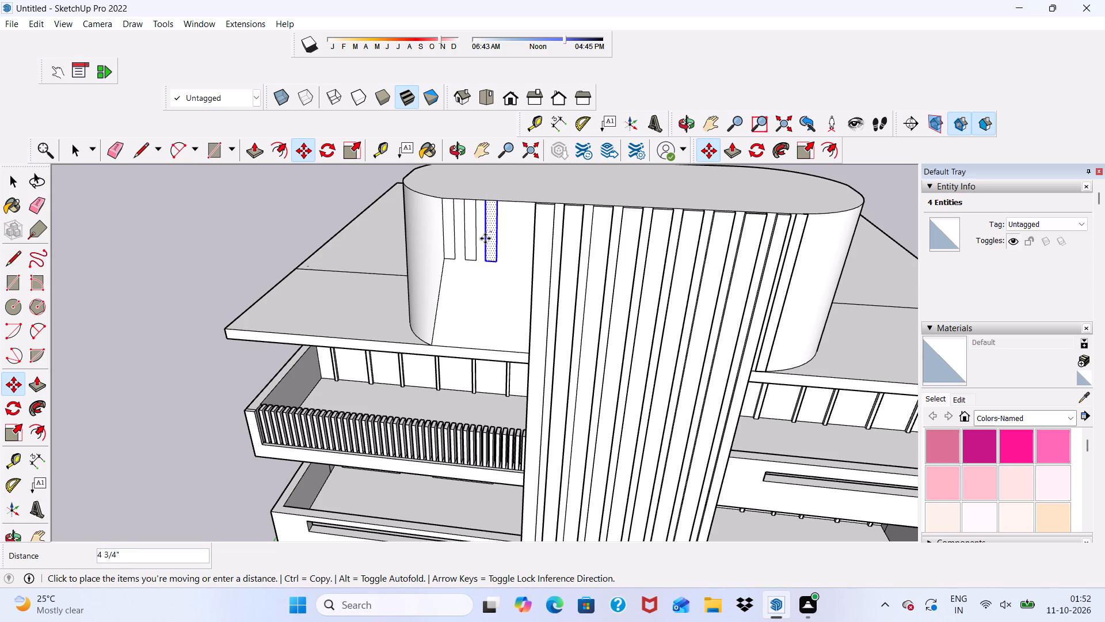
double_click(485, 238)
click(485, 238)
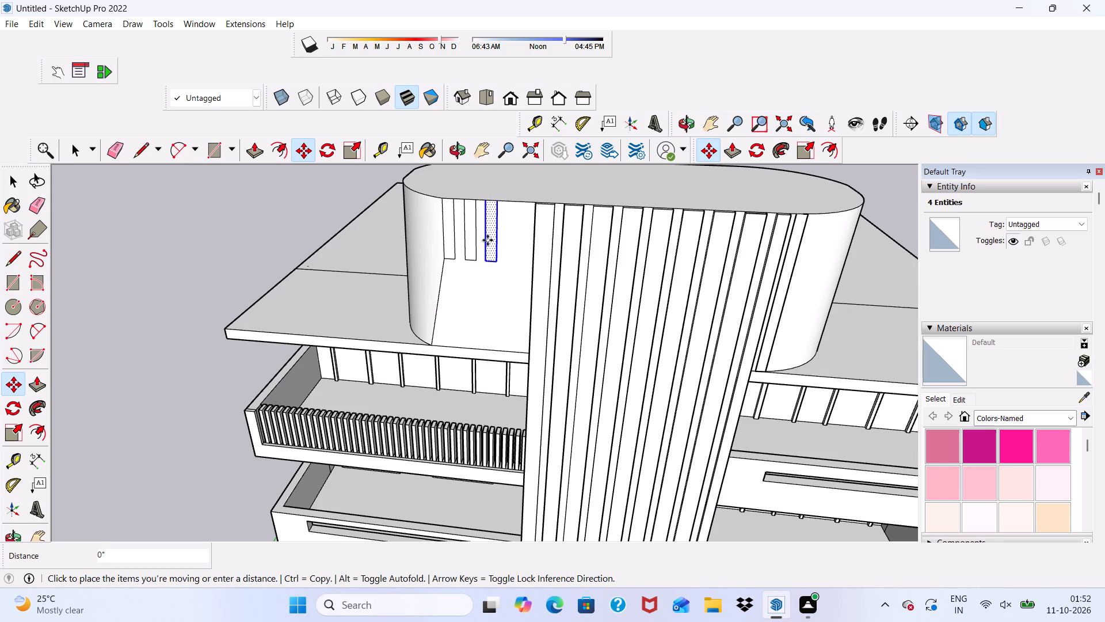
click(487, 240)
drag(493, 242, 502, 227)
drag(502, 227, 513, 230)
click(514, 230)
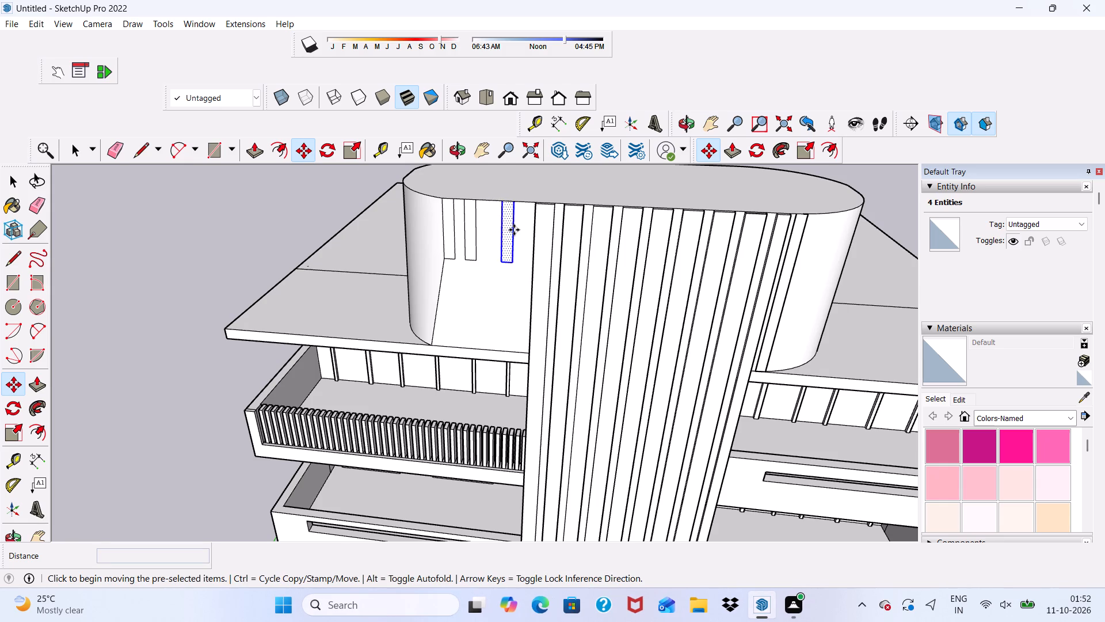
drag(517, 221, 516, 229)
click(514, 230)
key(ctrl+z)
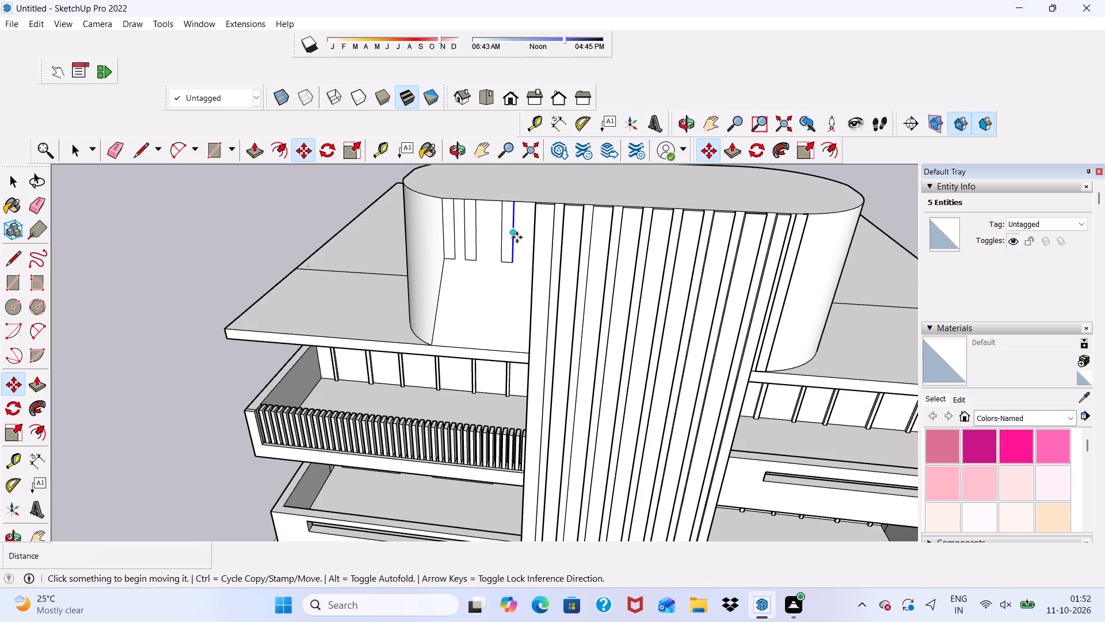
Copy the rectangle nearest the fins about 1' 1 1/2" back into the gap between it and the second rectangle.
key(space)
click(508, 248)
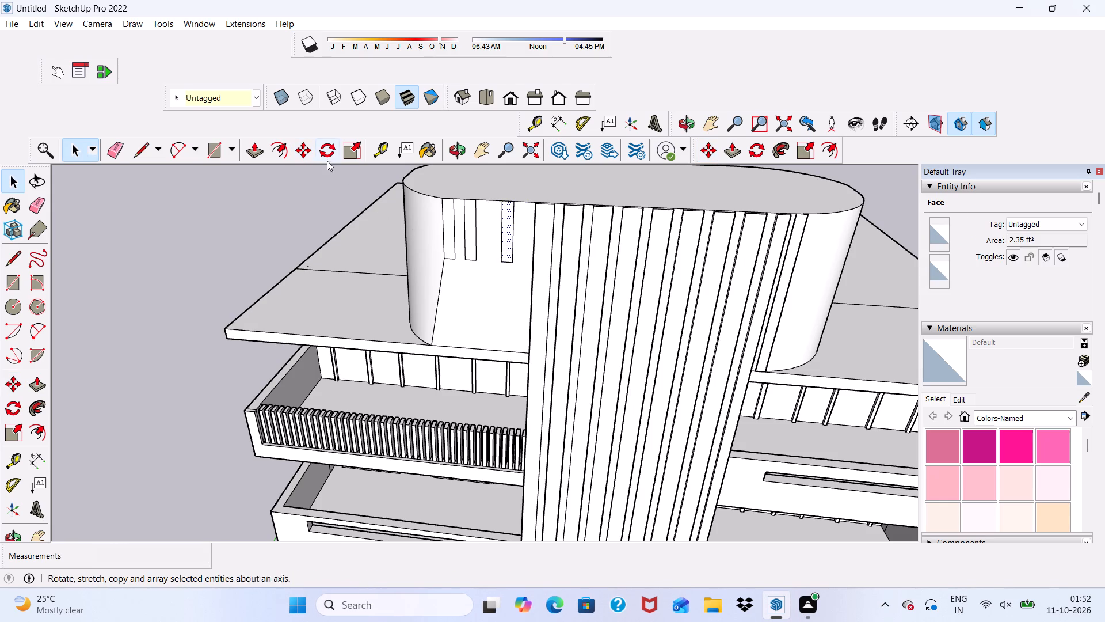
click(299, 148)
click(504, 248)
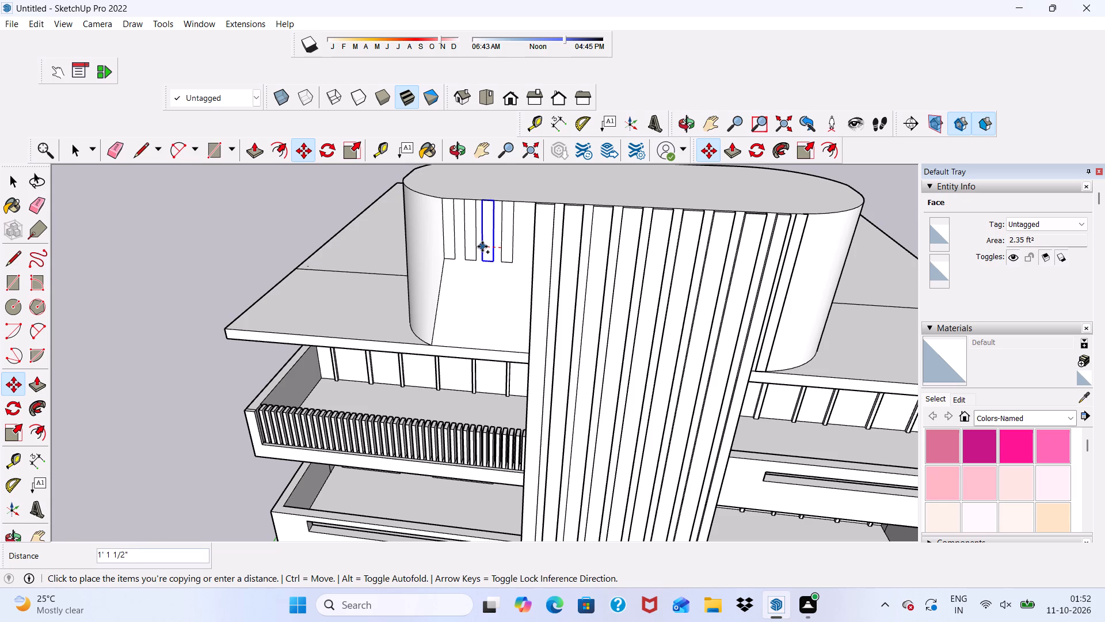
click(482, 246)
Copy the newly placed rectangle about 2' 2 5/8" along the flat front to sit beside the fins.
click(489, 245)
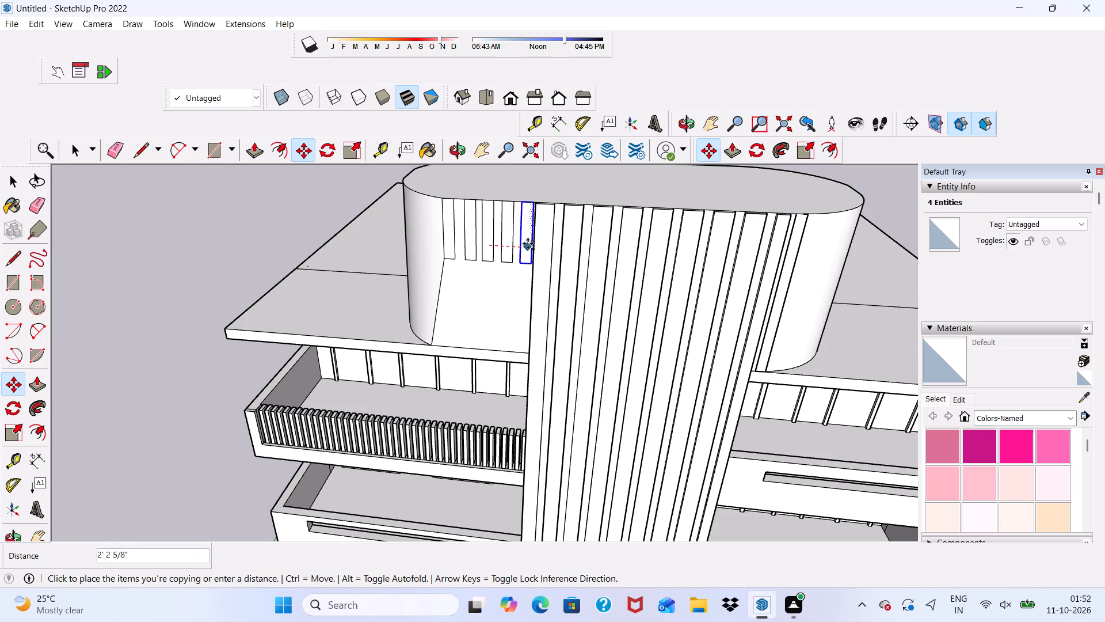
click(526, 245)
Push/Pull the rectangle nearest the fins 3" outward from the rooftop volume's flat front.
scroll(524, 248, down, 2)
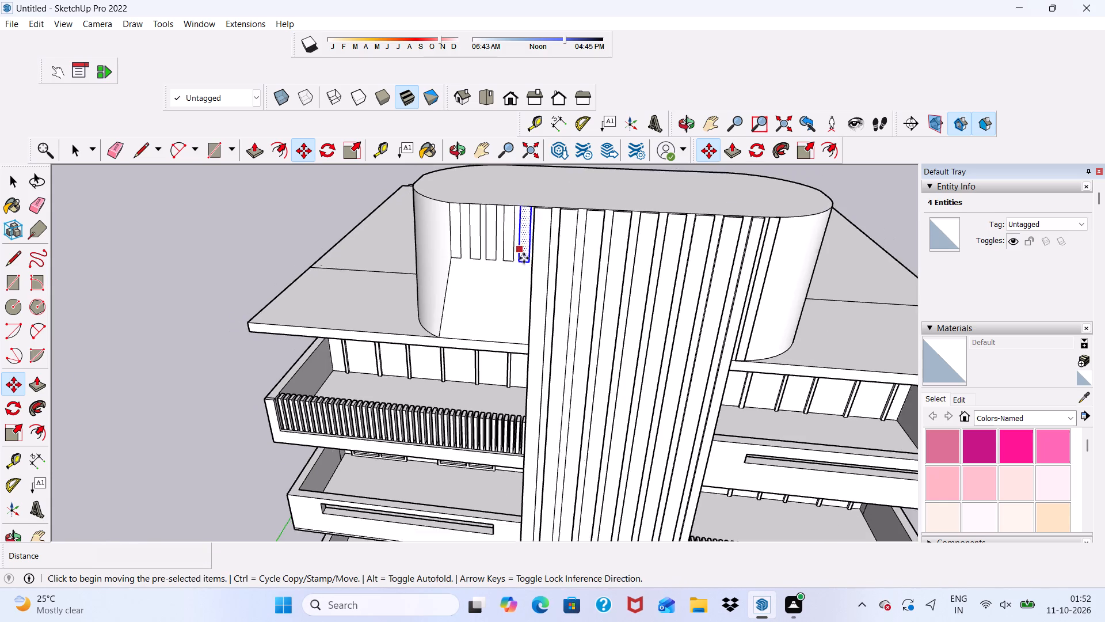
scroll(524, 258, down, 2)
scroll(460, 285, down, 5)
scroll(588, 285, up, 1)
key(space)
scroll(339, 283, up, 4)
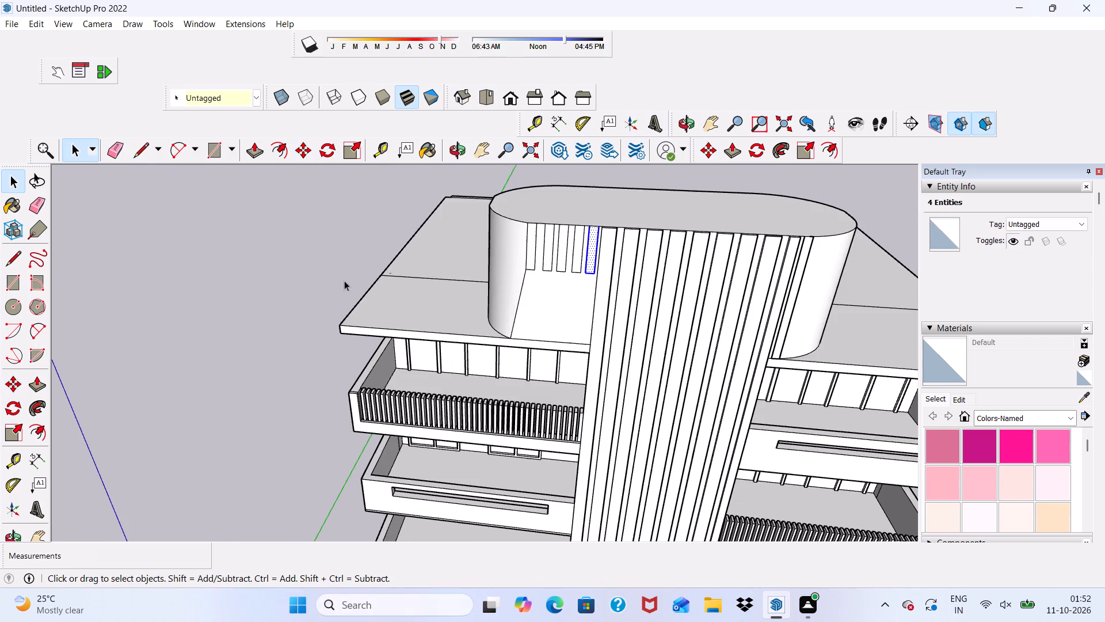
scroll(616, 240, up, 3)
click(257, 146)
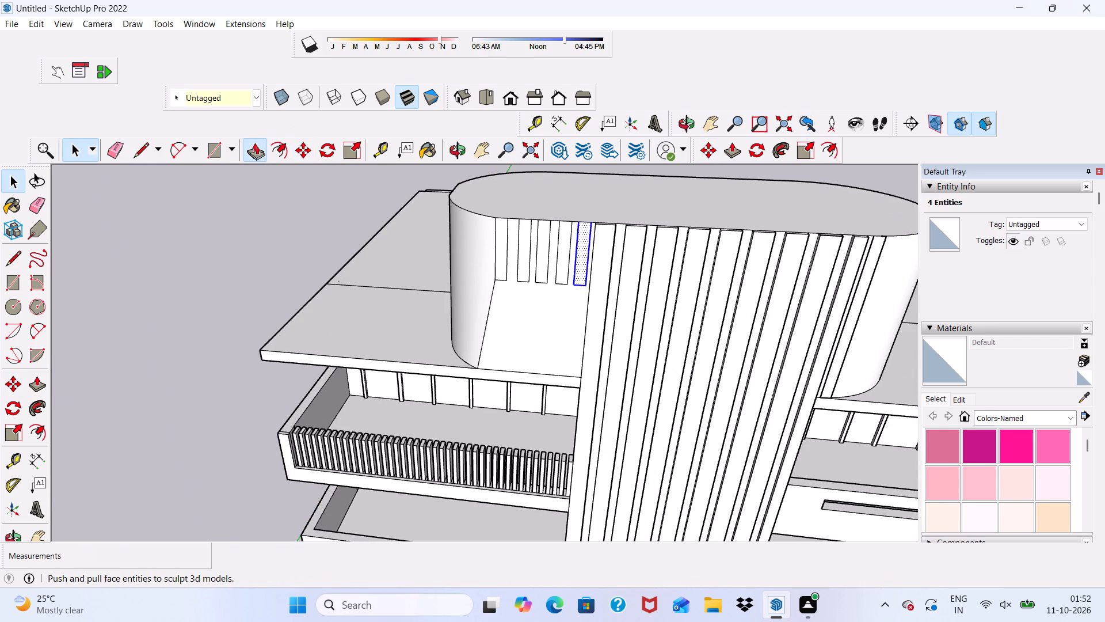
scroll(586, 251, up, 3)
click(581, 235)
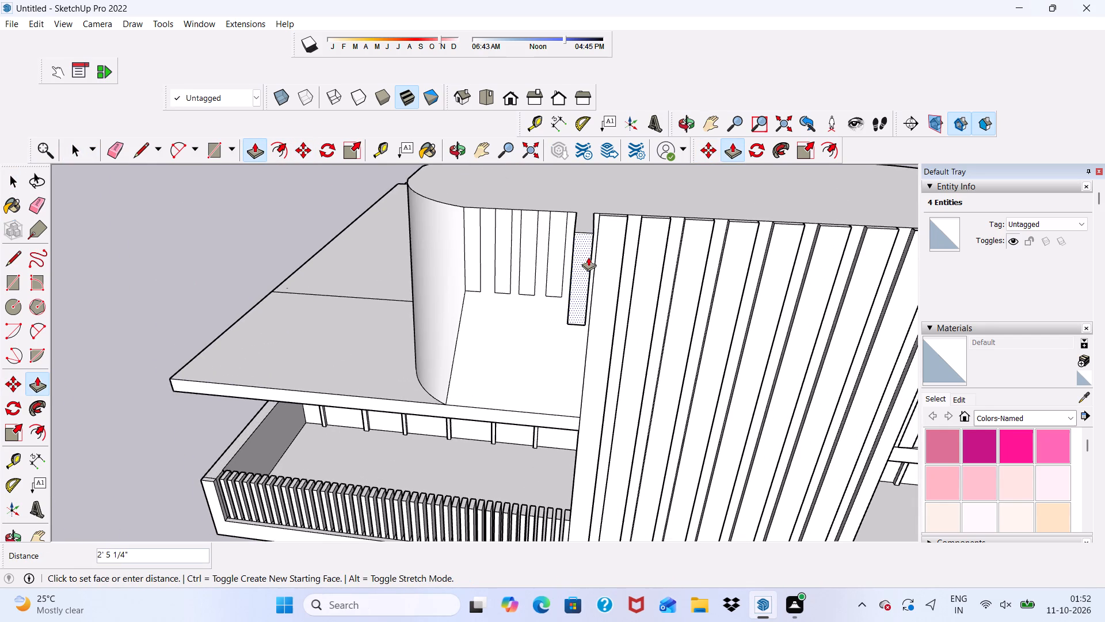
key(3)
key(shift+quotedbl)
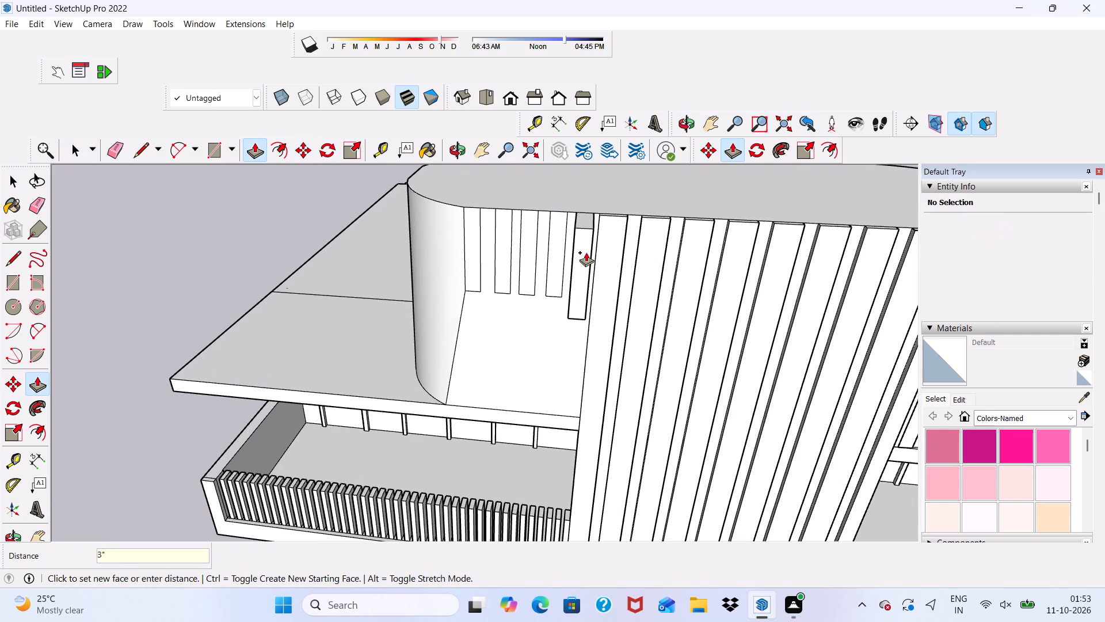
key(Return)
Extend the raised strip's bottom face about 6' 8 1/2" down to the roof slab's lower edge.
scroll(586, 252, up, 2)
scroll(606, 312, up, 1)
middle_drag(606, 312, 619, 153)
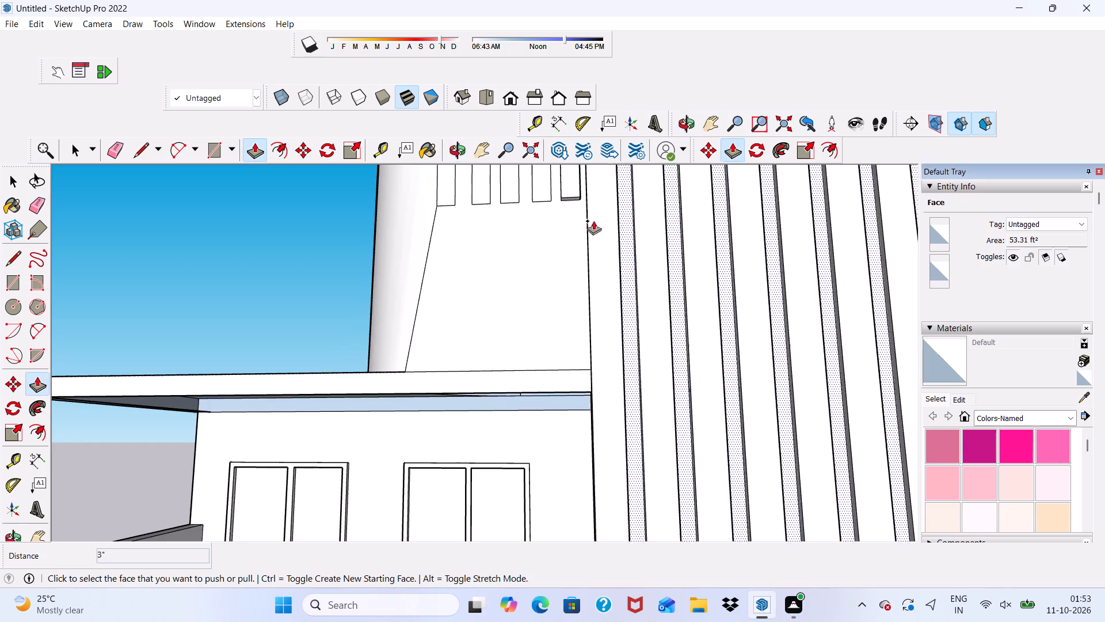
scroll(545, 248, up, 4)
scroll(590, 183, up, 5)
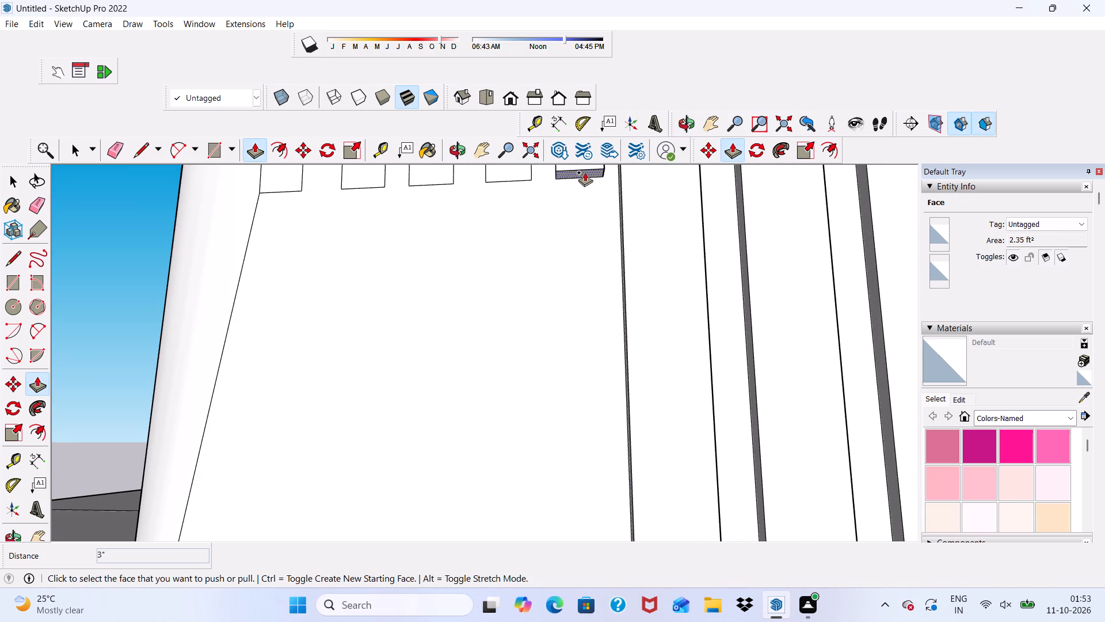
click(585, 172)
scroll(594, 257, down, 9)
middle_drag(605, 411, 605, 427)
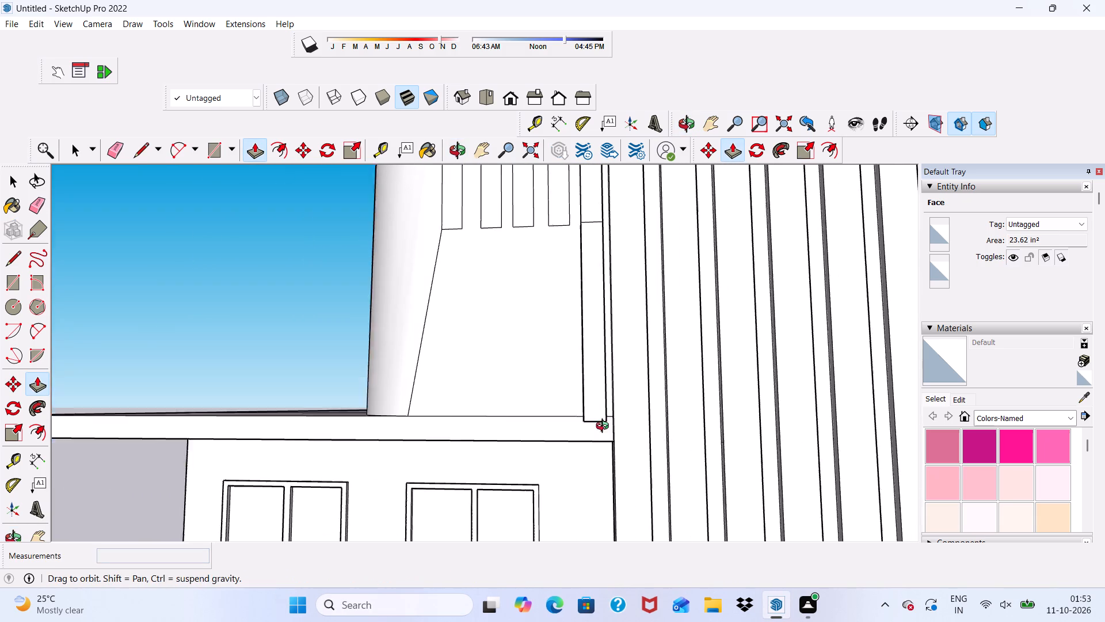
middle_drag(605, 427, 584, 479)
scroll(580, 475, up, 12)
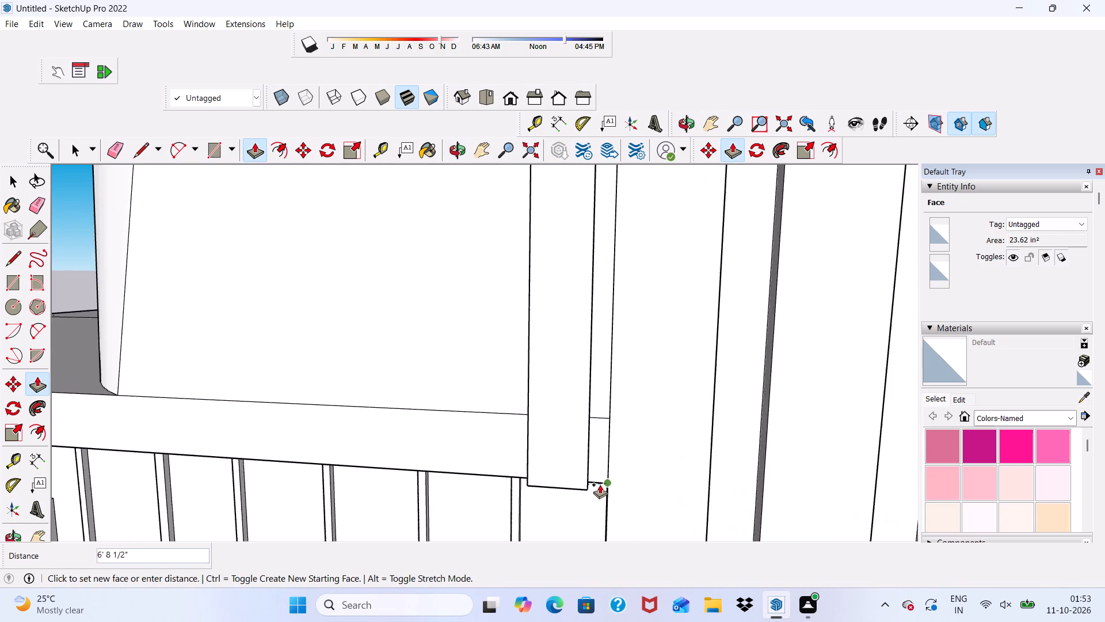
scroll(600, 484, up, 9)
scroll(608, 469, down, 6)
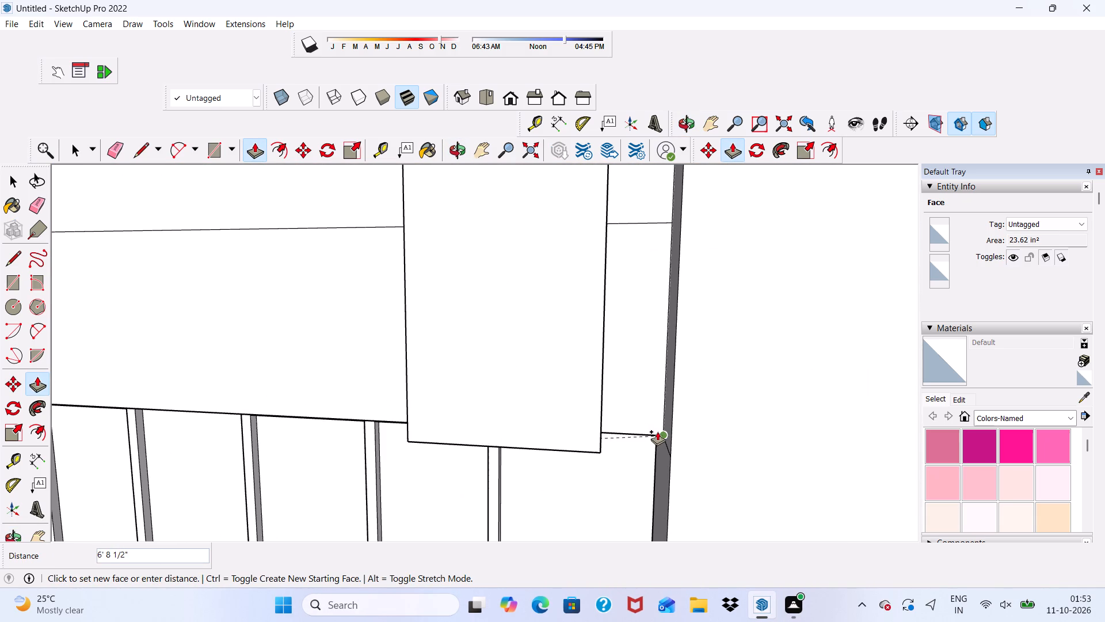
click(657, 431)
Push/Pull the adjacent rectangle 3" outward, level with the front of the extended strip.
scroll(641, 456, down, 14)
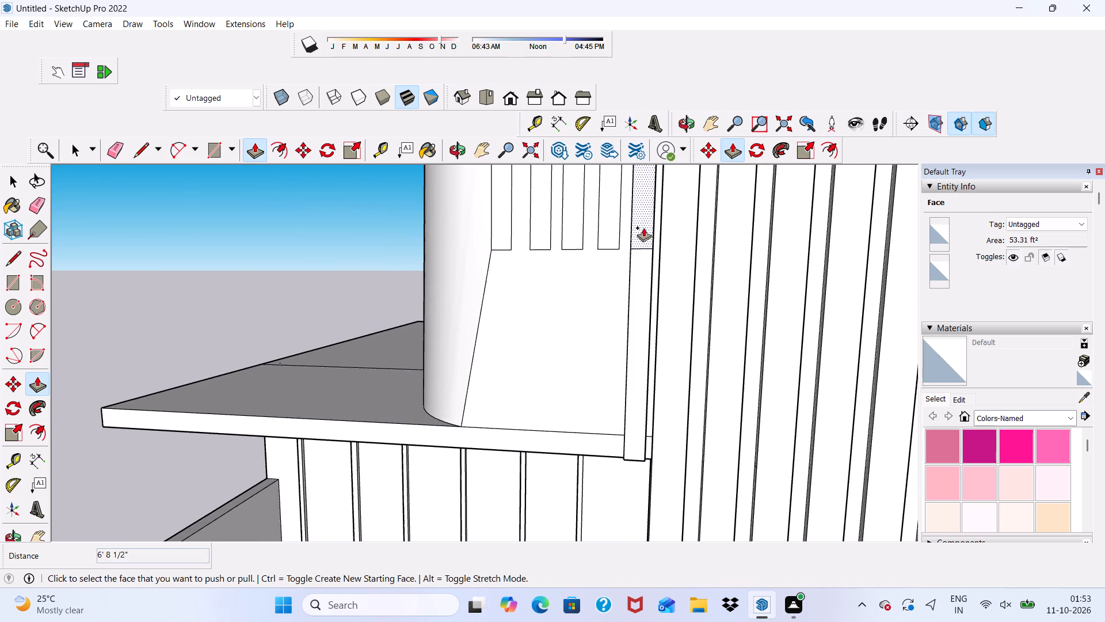
scroll(615, 221, up, 5)
click(607, 220)
click(654, 330)
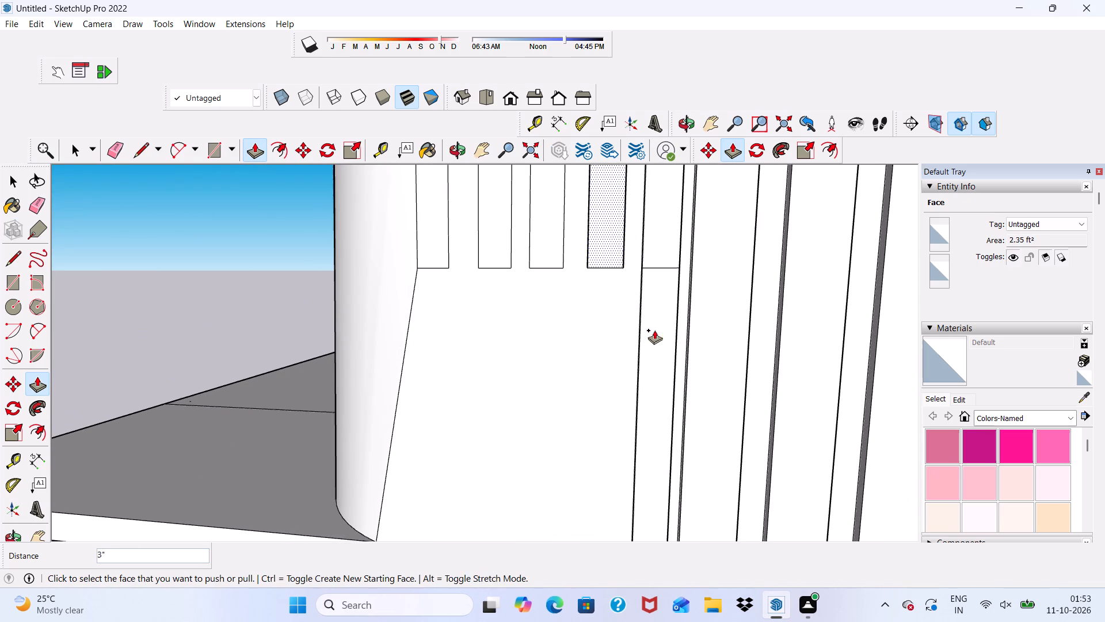
Extend the second raised strip's bottom face 6' 8 1/2" down to the roof slab's lower edge.
scroll(606, 252, down, 1)
middle_drag(604, 252, 595, 141)
scroll(592, 181, up, 6)
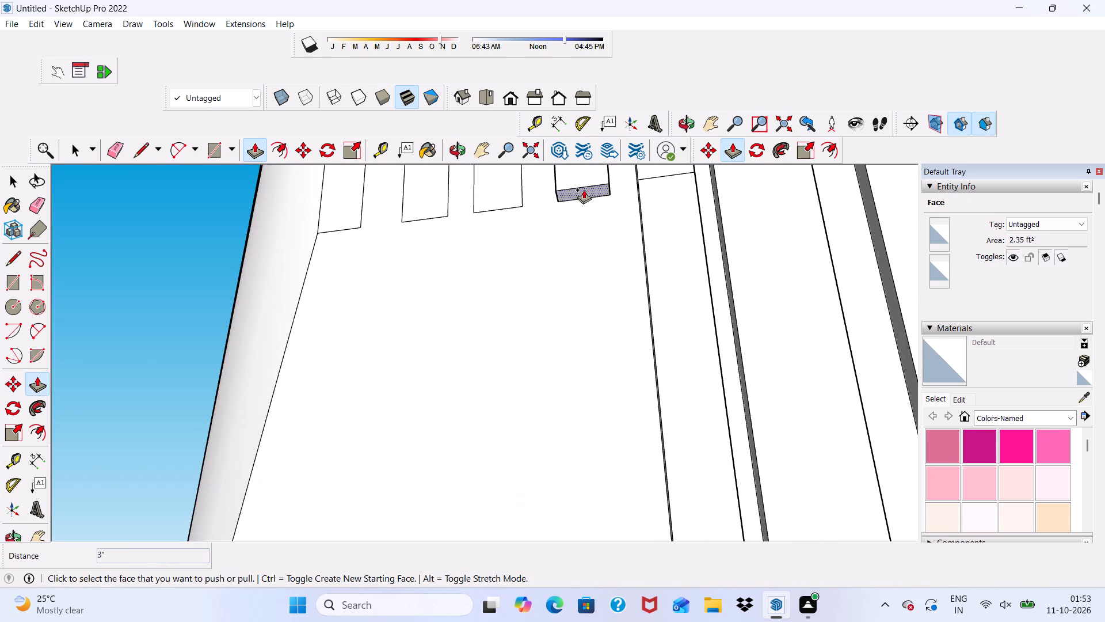
click(584, 189)
scroll(608, 281, down, 11)
scroll(596, 486, up, 4)
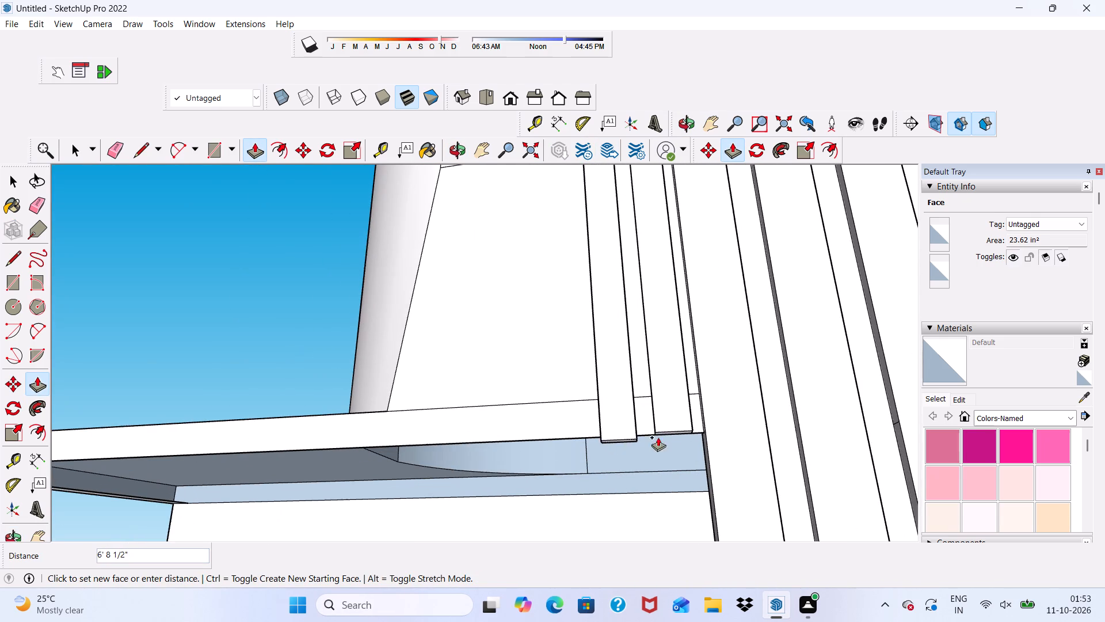
click(671, 433)
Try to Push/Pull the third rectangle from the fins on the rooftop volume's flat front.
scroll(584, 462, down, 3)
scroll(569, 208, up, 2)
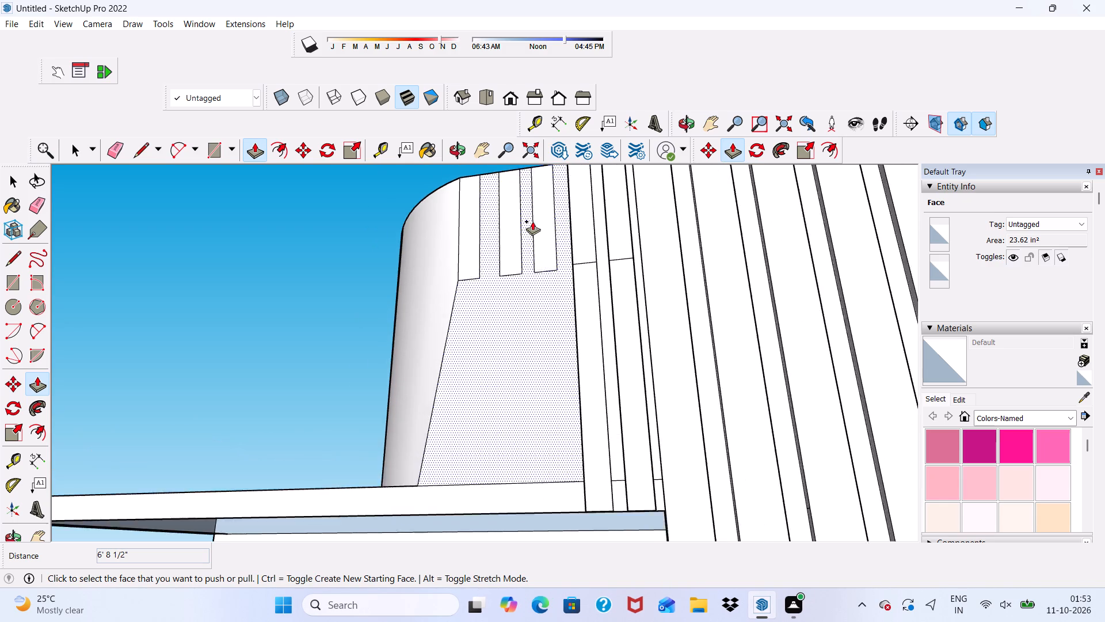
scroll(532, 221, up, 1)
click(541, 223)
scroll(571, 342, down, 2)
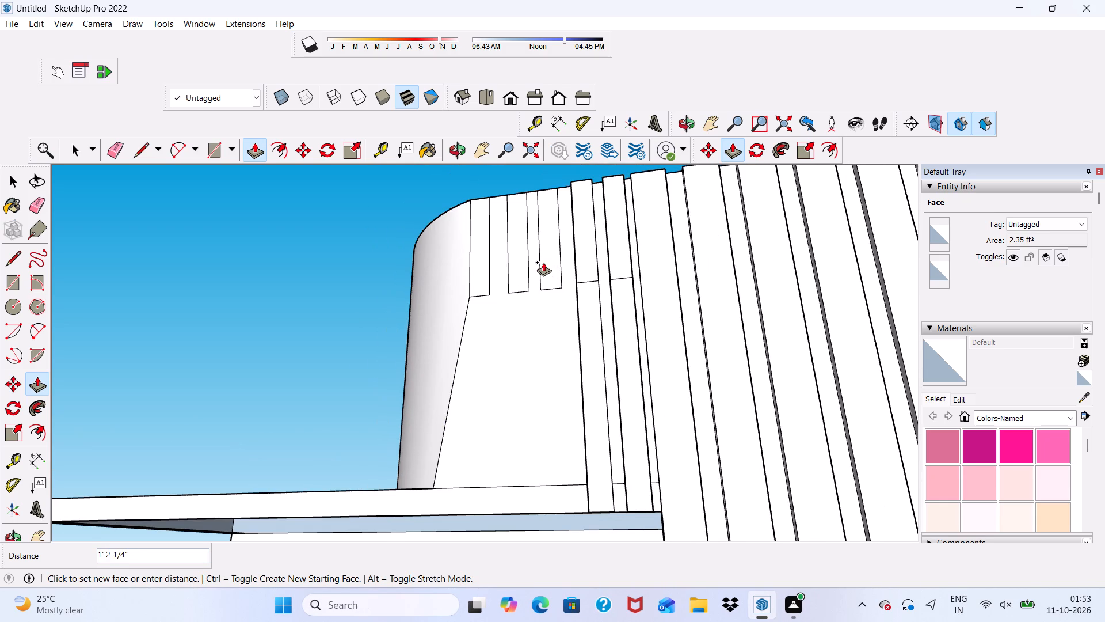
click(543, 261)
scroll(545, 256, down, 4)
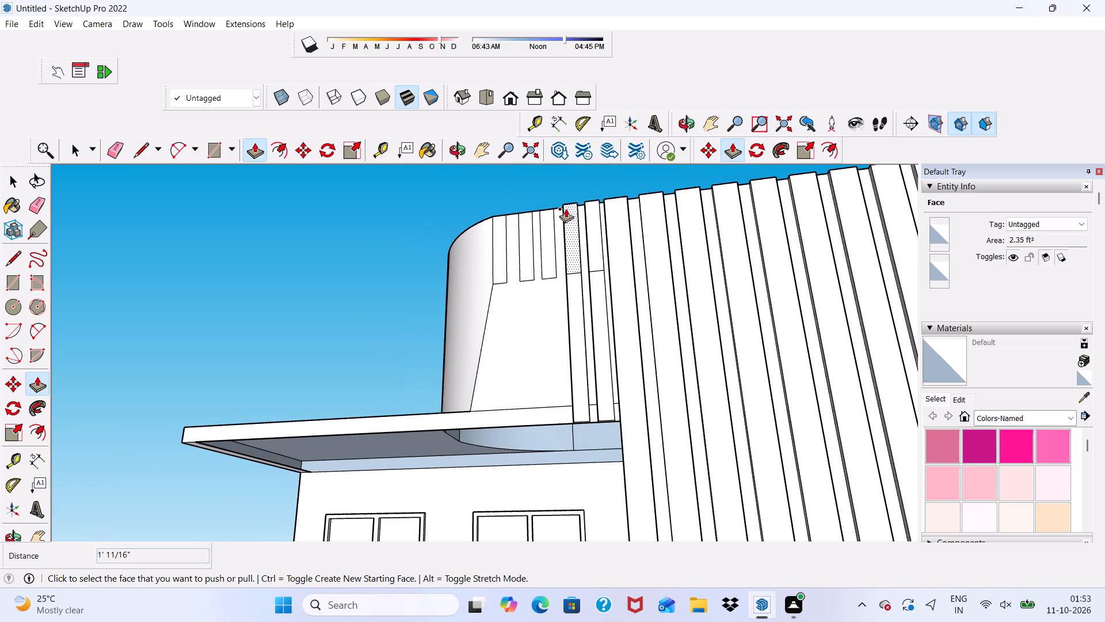
Push/Pull the recessed underside of the roof slab about 8" downward.
key(space)
click(404, 445)
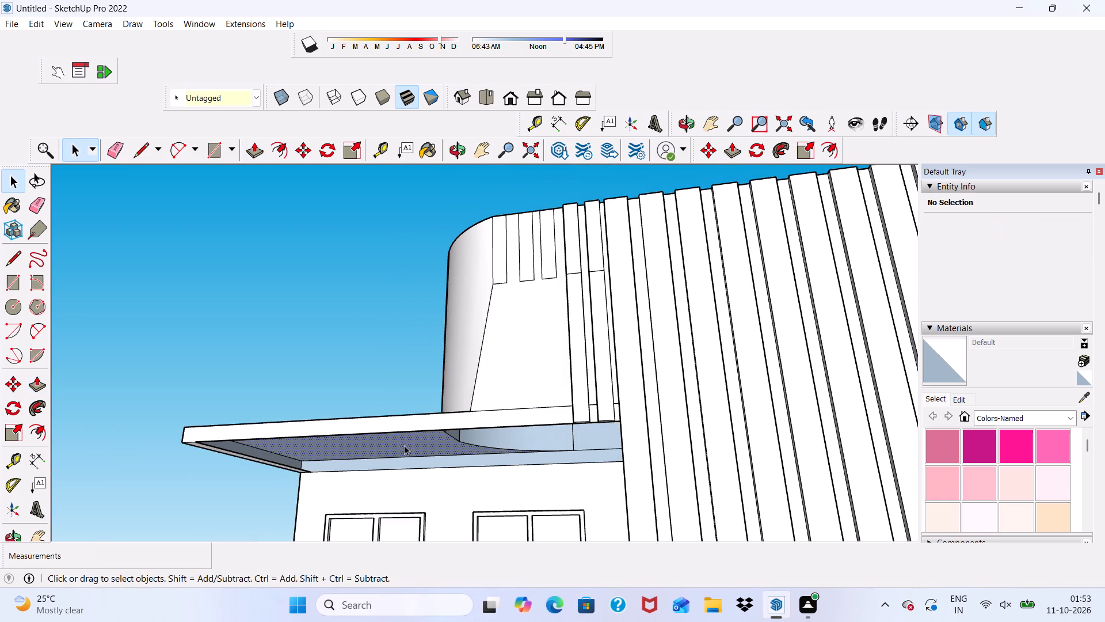
click(252, 150)
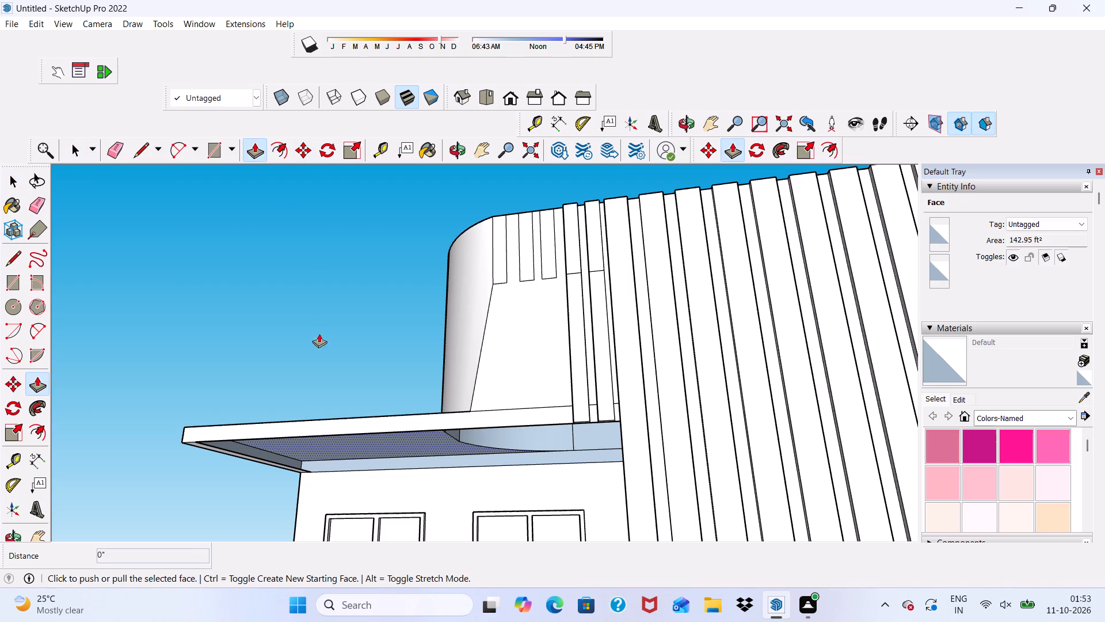
click(334, 436)
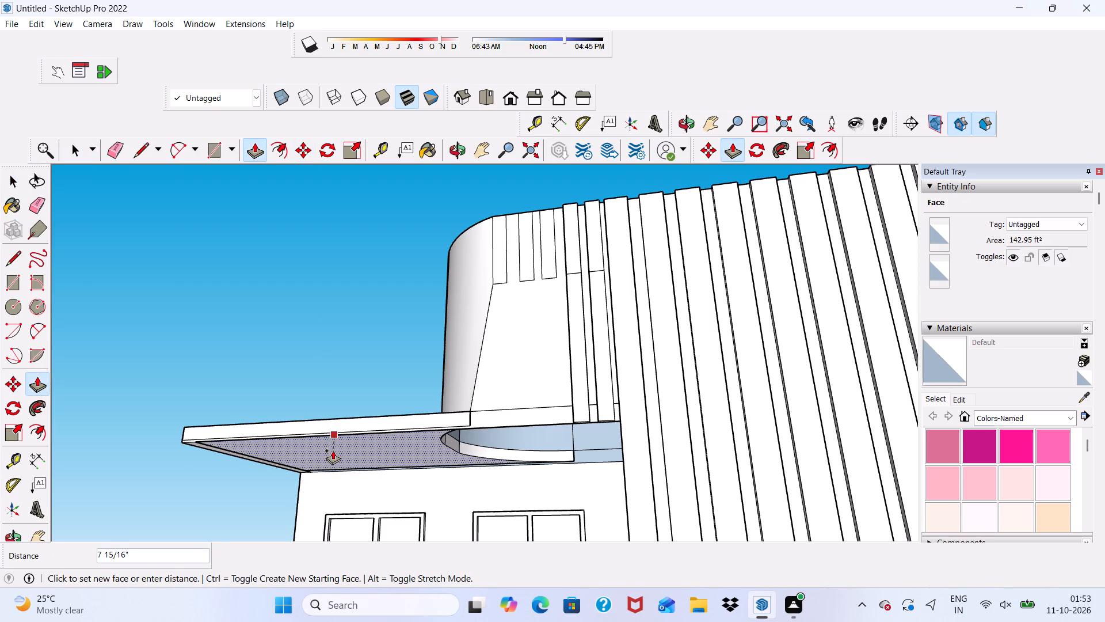
click(333, 450)
key(space)
Push/Pull the third rectangle from the fins 3" outward, level with the two extended strips.
scroll(506, 430, down, 5)
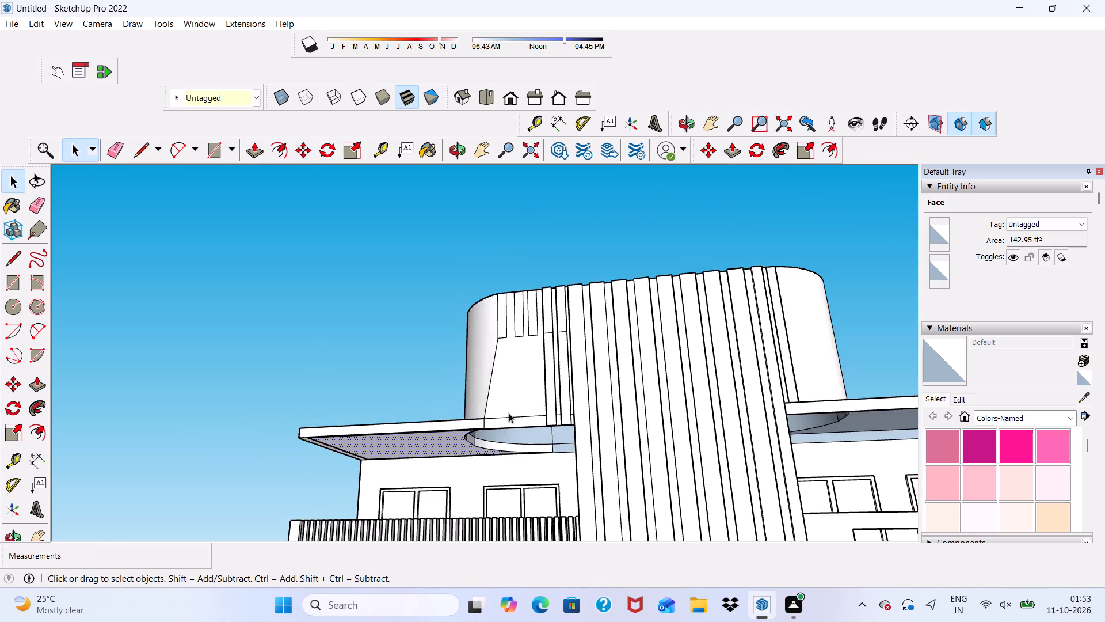
middle_drag(513, 410, 482, 375)
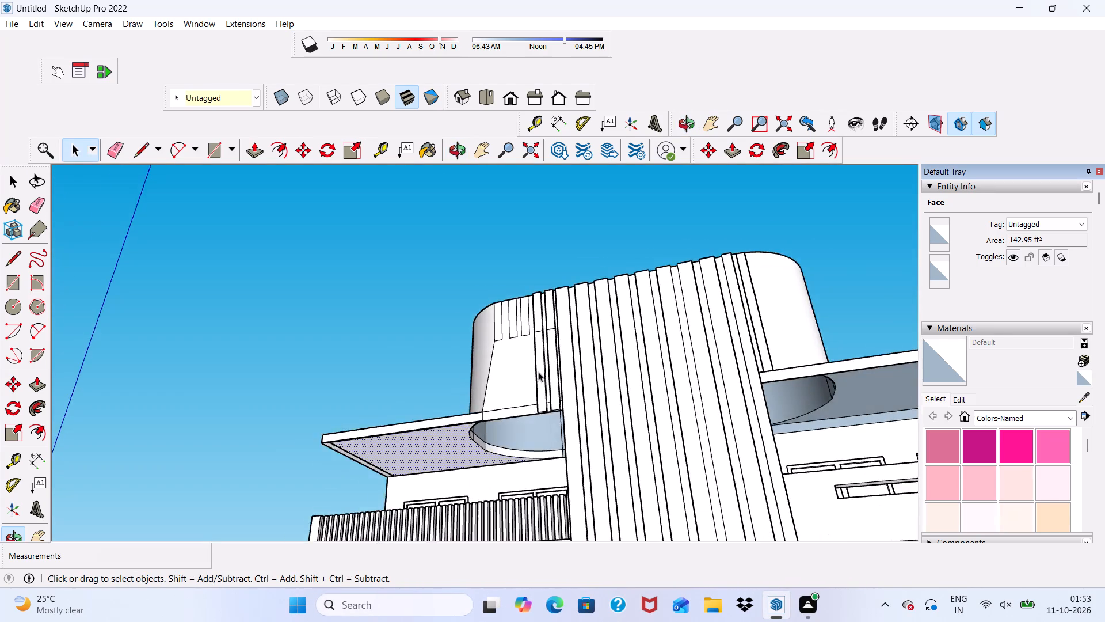
scroll(538, 371, up, 10)
scroll(514, 265, up, 6)
click(509, 265)
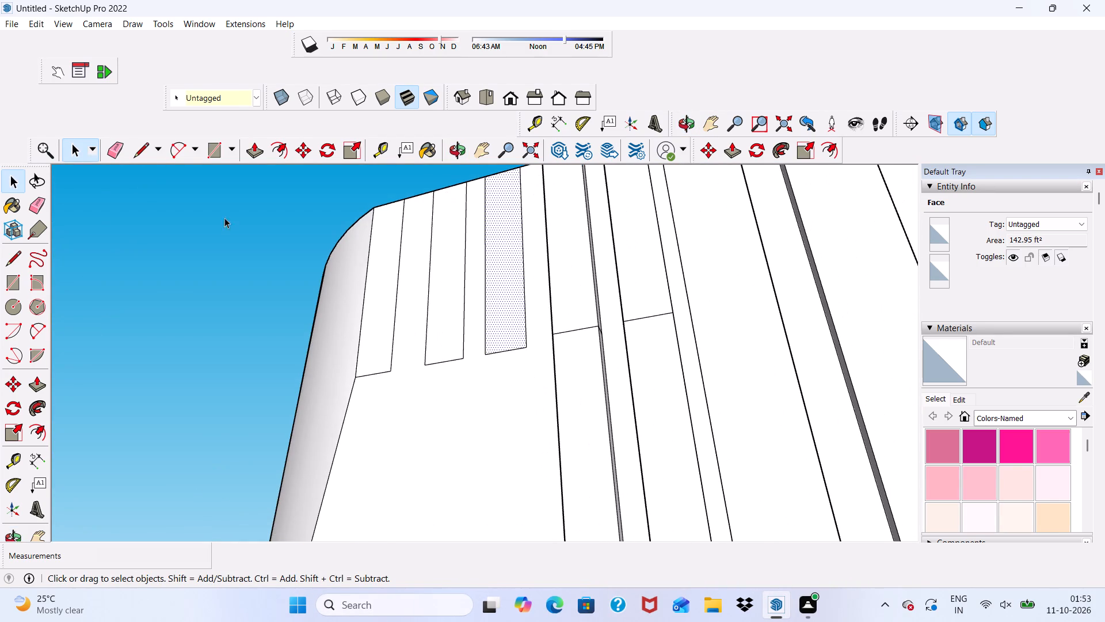
click(250, 152)
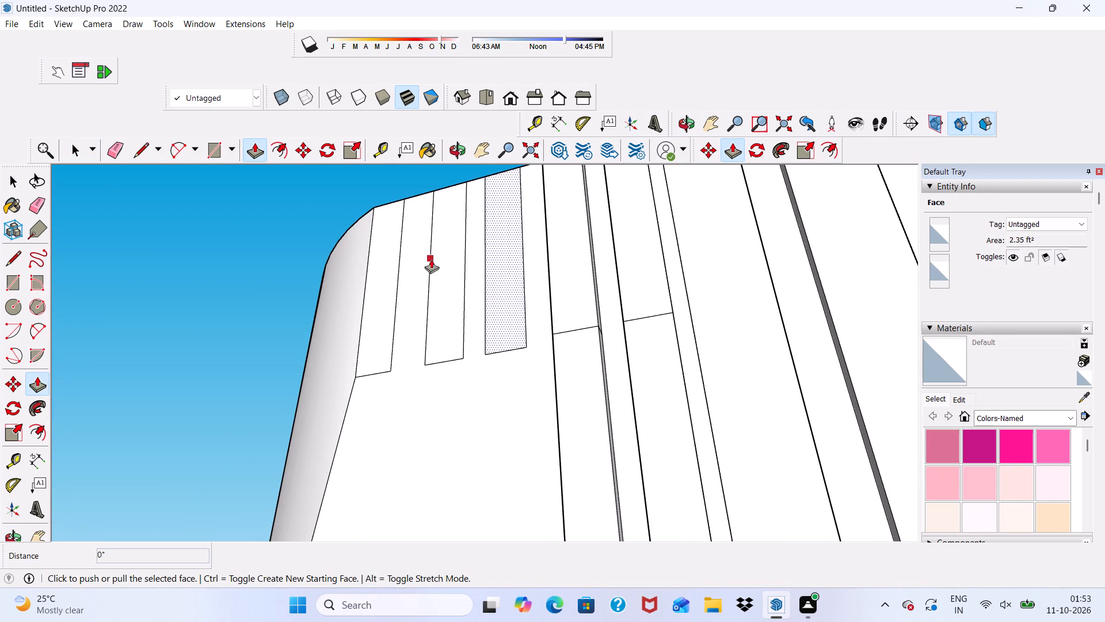
click(502, 283)
scroll(485, 289, down, 9)
scroll(476, 279, up, 4)
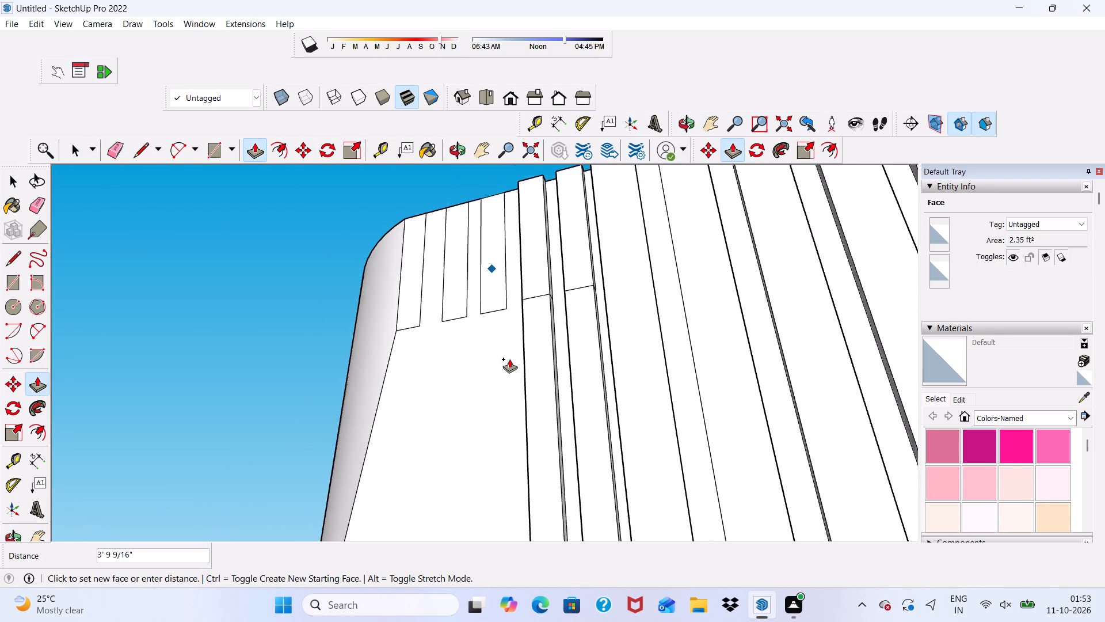
scroll(509, 359, up, 1)
click(532, 360)
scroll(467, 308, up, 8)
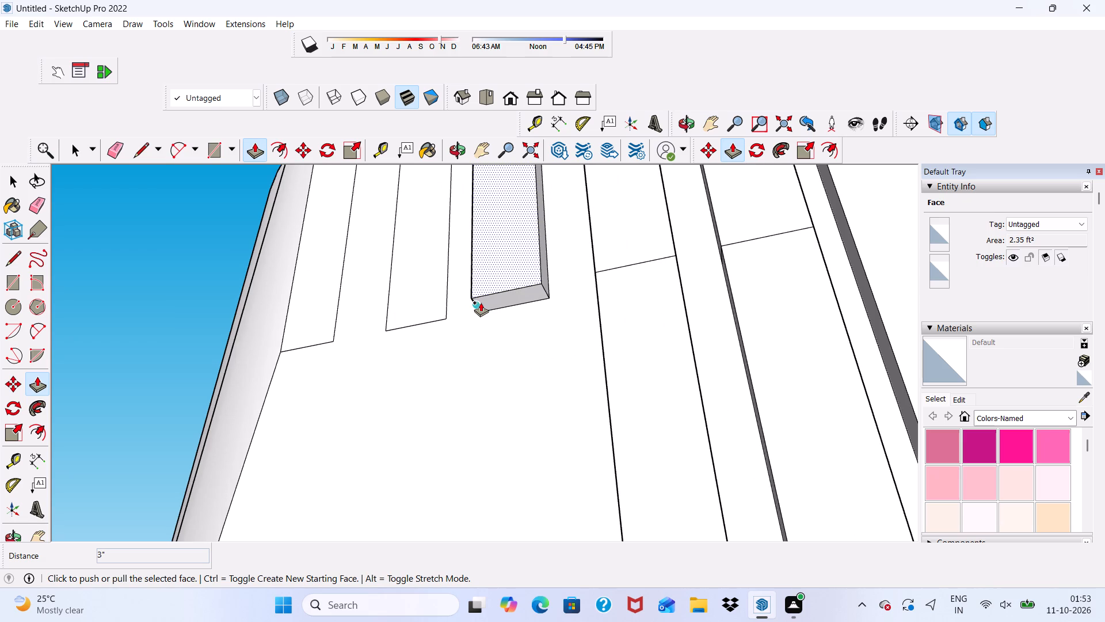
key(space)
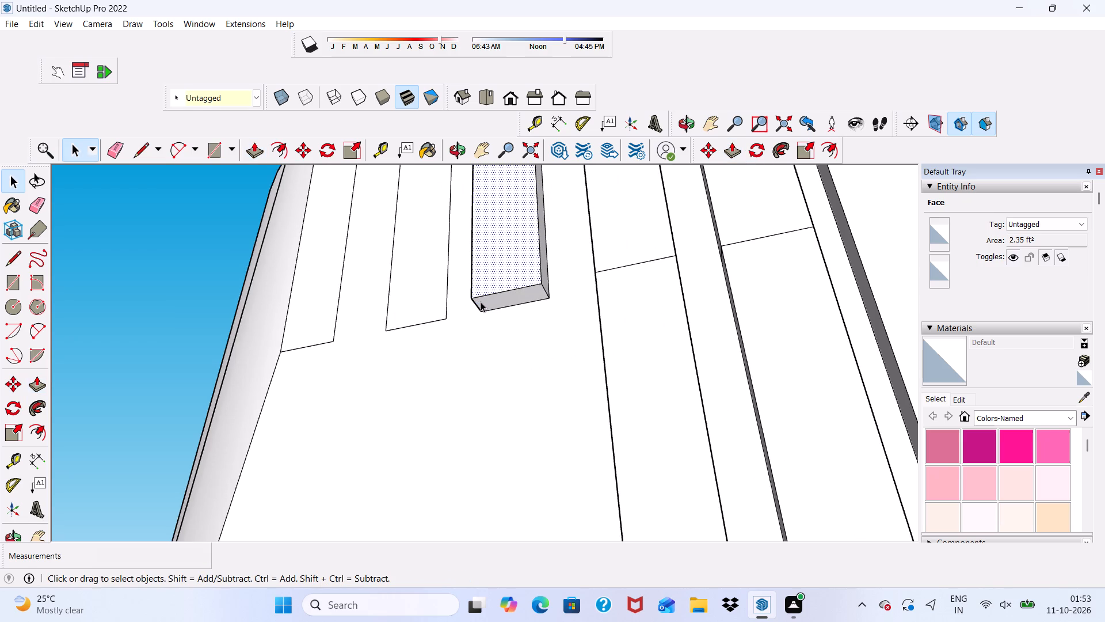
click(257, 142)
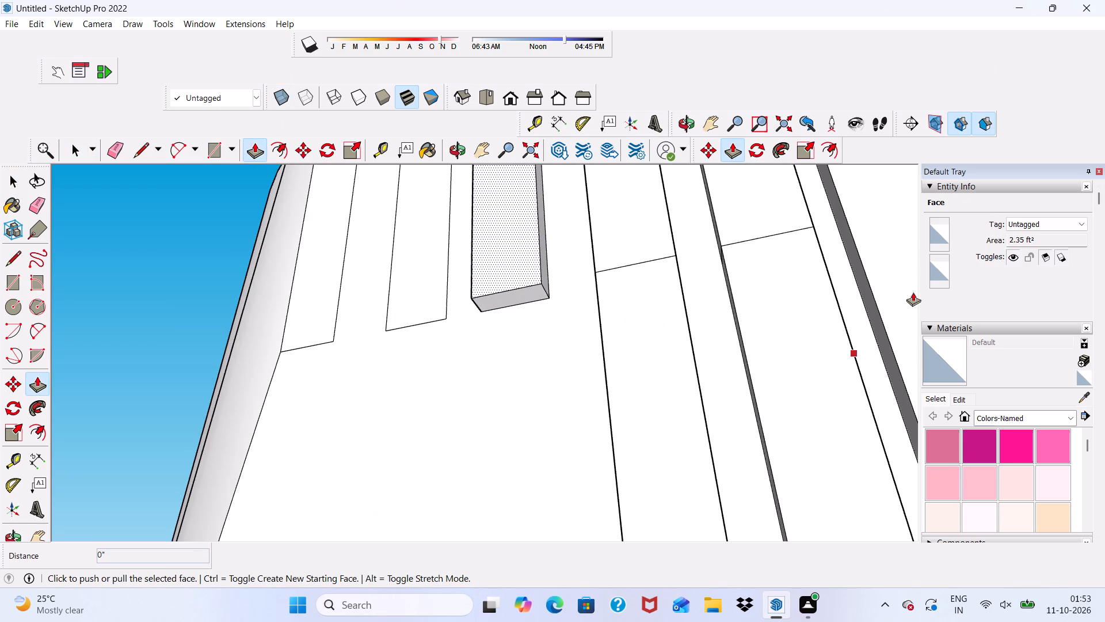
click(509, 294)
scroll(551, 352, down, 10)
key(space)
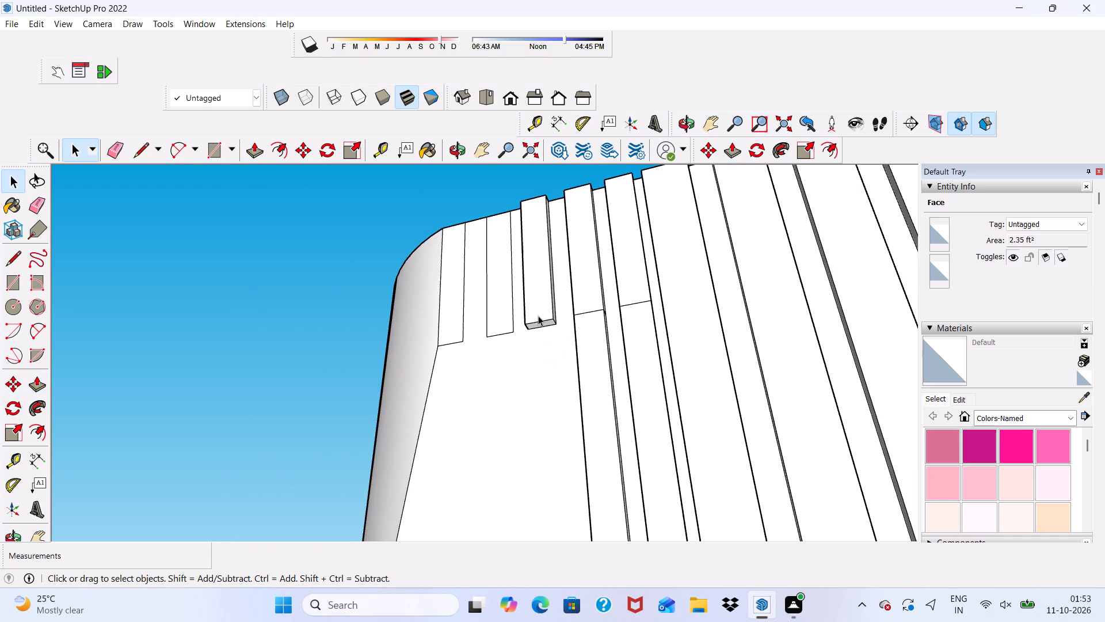
Extend the third raised strip's bottom face 6' 8 1/2" down to the roof slab's lower edge.
scroll(538, 316, up, 8)
click(533, 325)
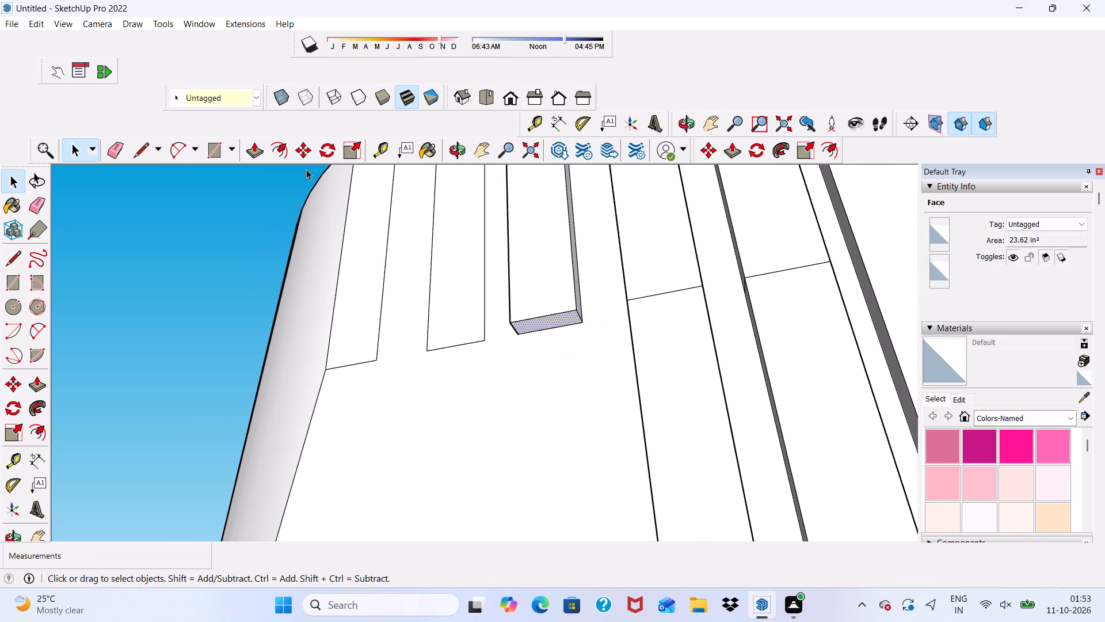
click(254, 150)
click(542, 320)
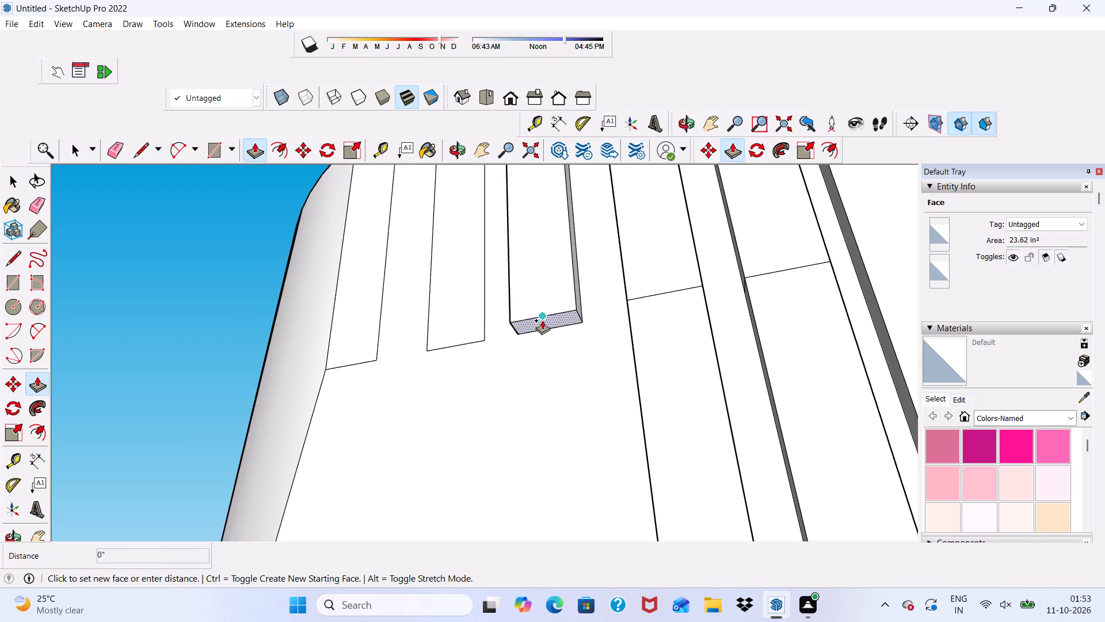
scroll(550, 382, down, 20)
scroll(603, 493, up, 4)
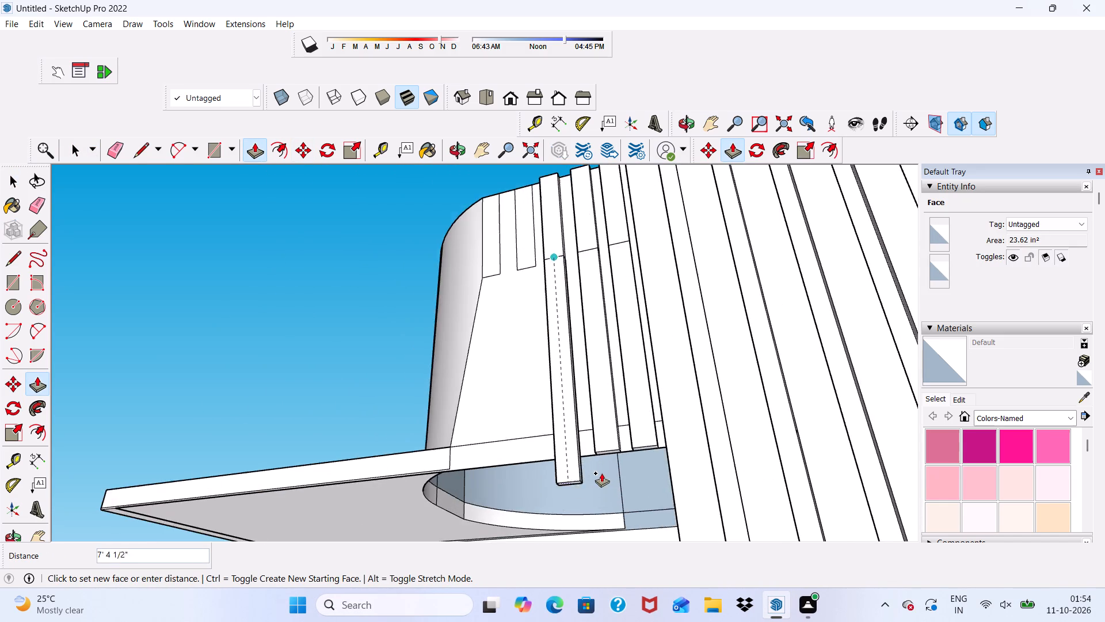
scroll(601, 473, up, 7)
click(604, 428)
scroll(609, 437, down, 10)
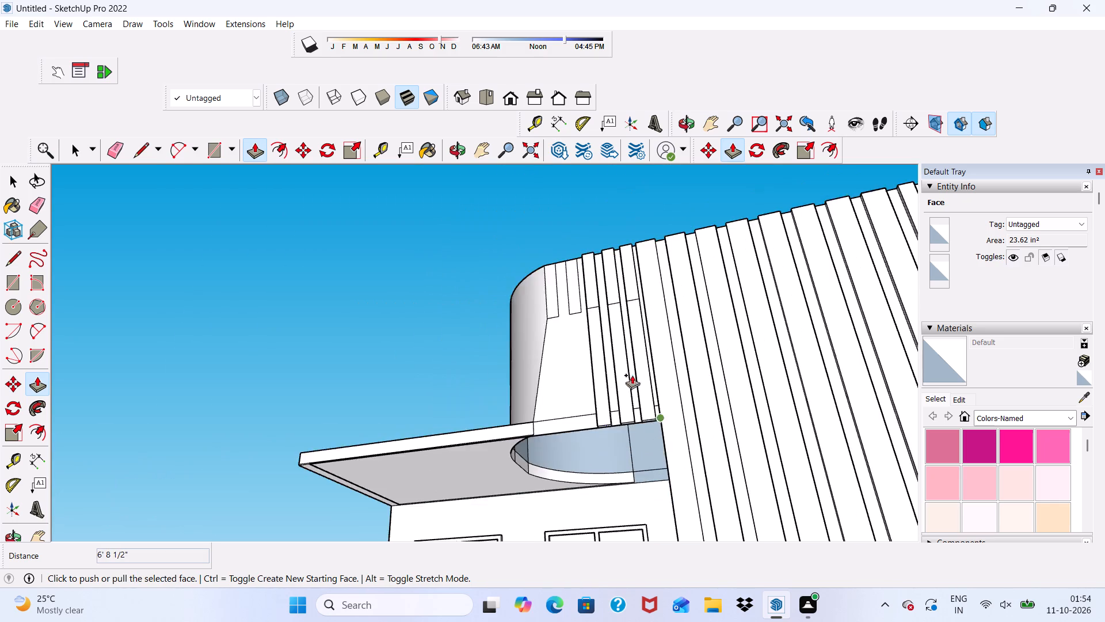
Push/Pull the fourth rectangle from the fins 3" outward, level with the neighbouring strip's front.
scroll(632, 375, down, 4)
middle_drag(603, 358, 749, 465)
scroll(594, 338, up, 4)
scroll(534, 296, up, 4)
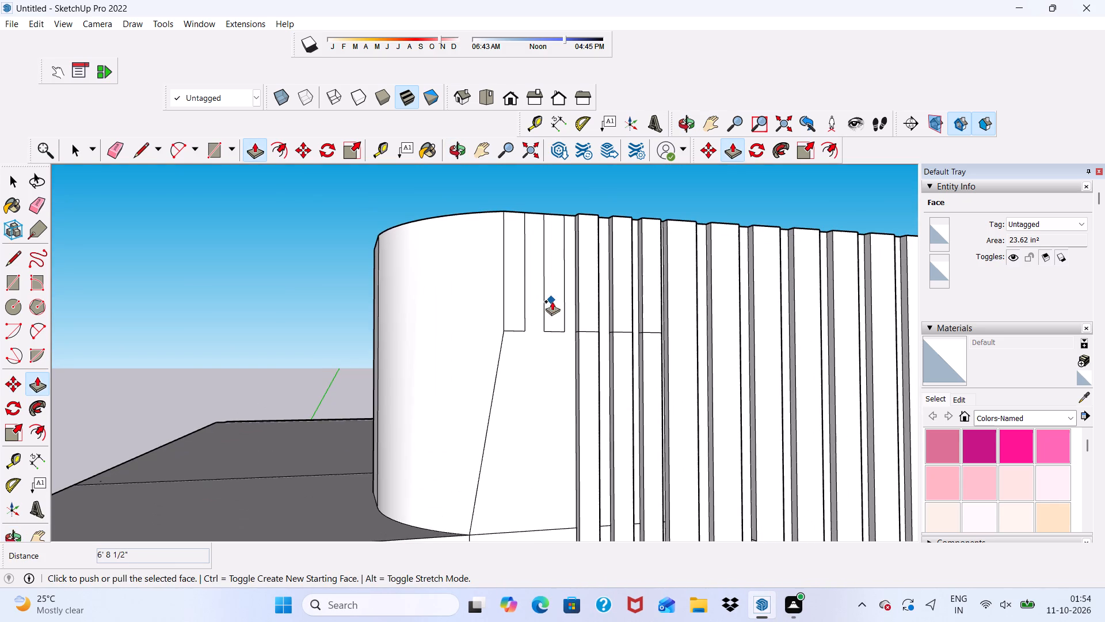
key(space)
click(552, 301)
click(247, 141)
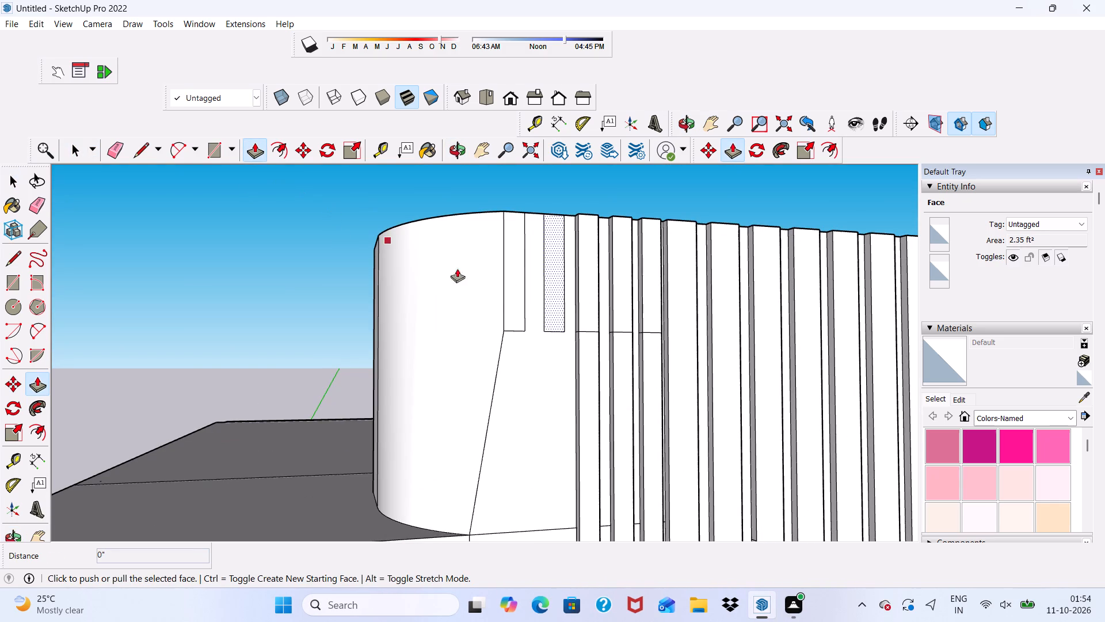
click(547, 307)
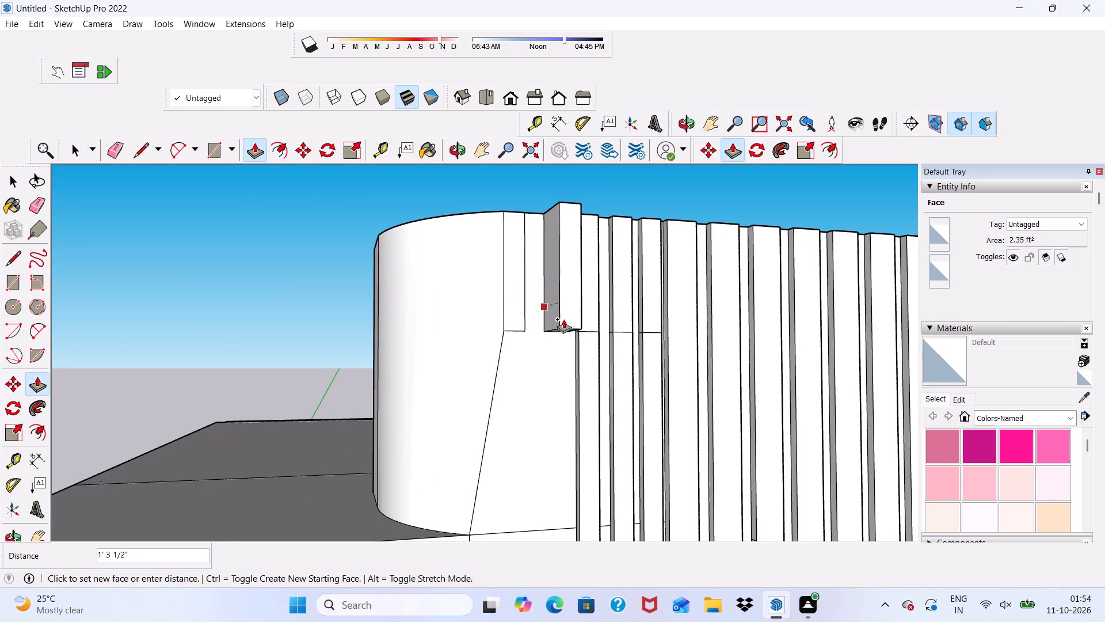
click(590, 372)
Extend the fourth raised strip's bottom face 6' 8 1/2" down, level with the bottoms of the neighbouring strips.
scroll(578, 340, up, 2)
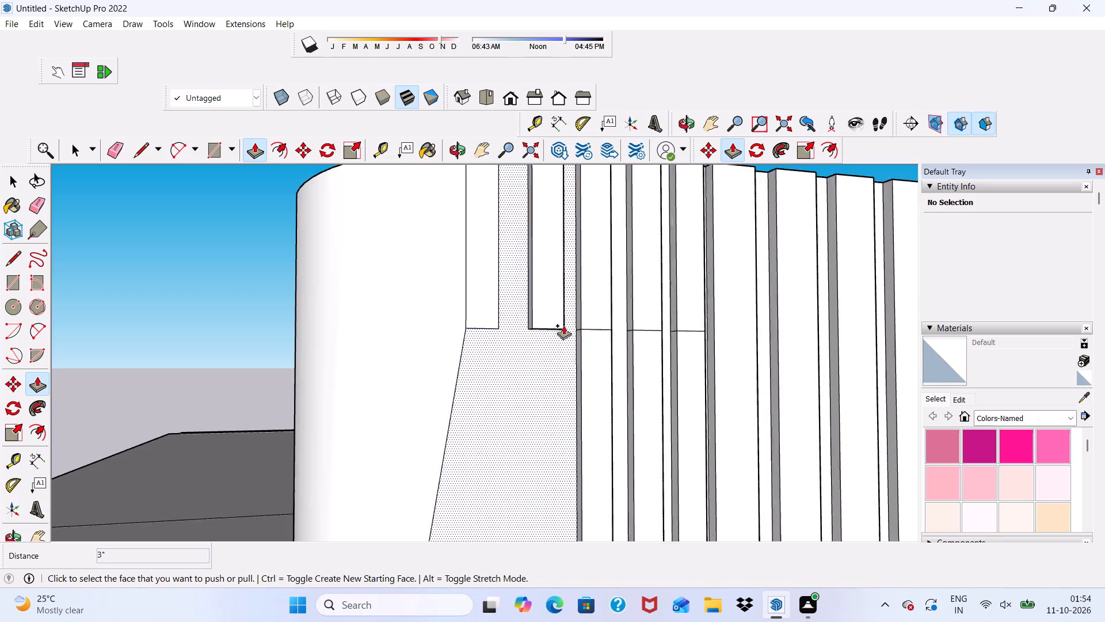
scroll(563, 325, up, 7)
middle_drag(551, 328, 539, 290)
scroll(536, 342, up, 5)
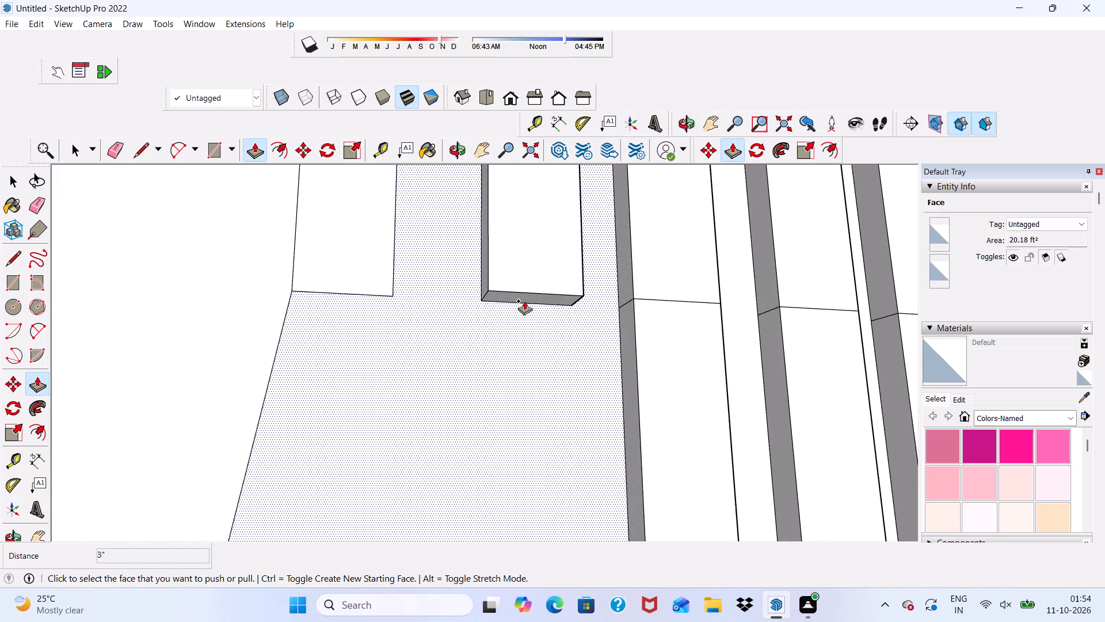
click(524, 300)
scroll(549, 374, down, 5)
scroll(536, 316, down, 19)
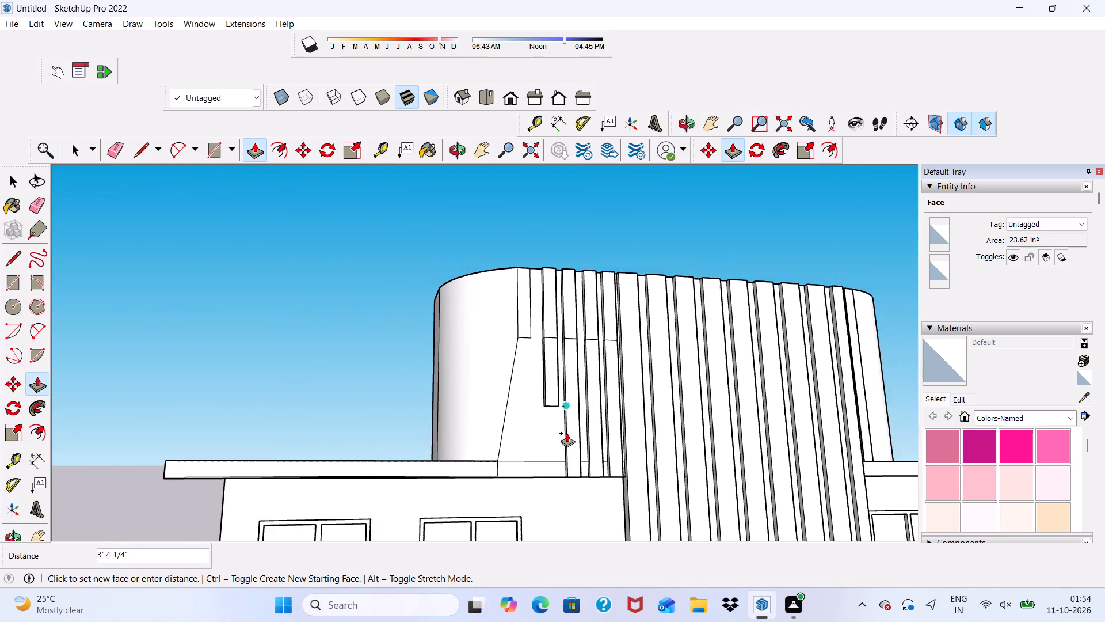
scroll(565, 496, up, 10)
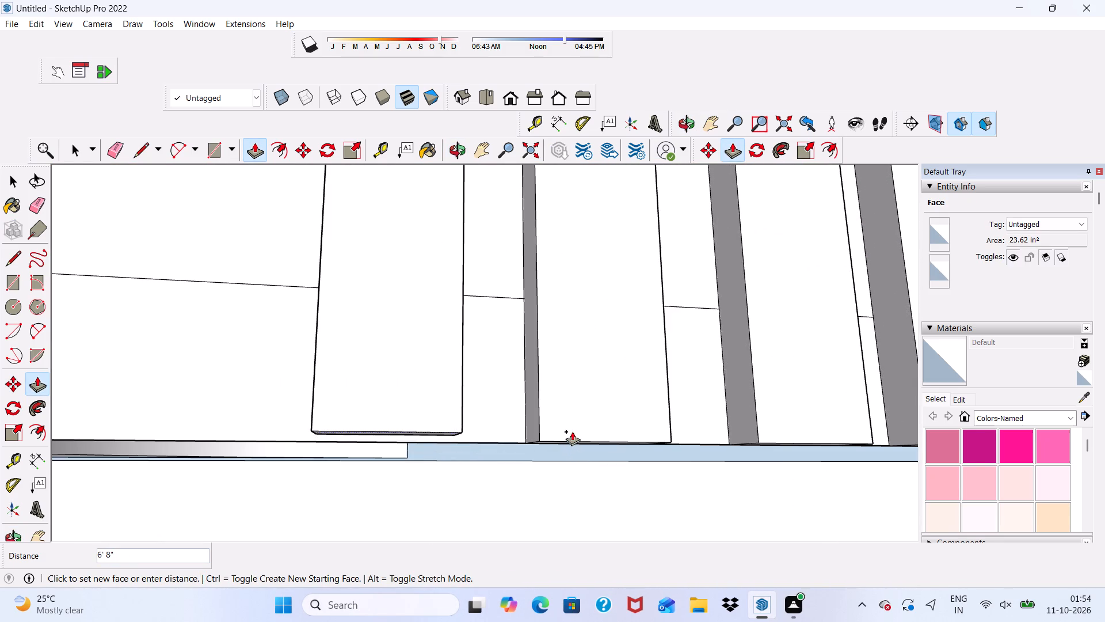
click(543, 440)
Push/Pull the last rectangle, beside the rooftop volume's curved corner, 3" outward to match the other strips.
scroll(546, 456, down, 10)
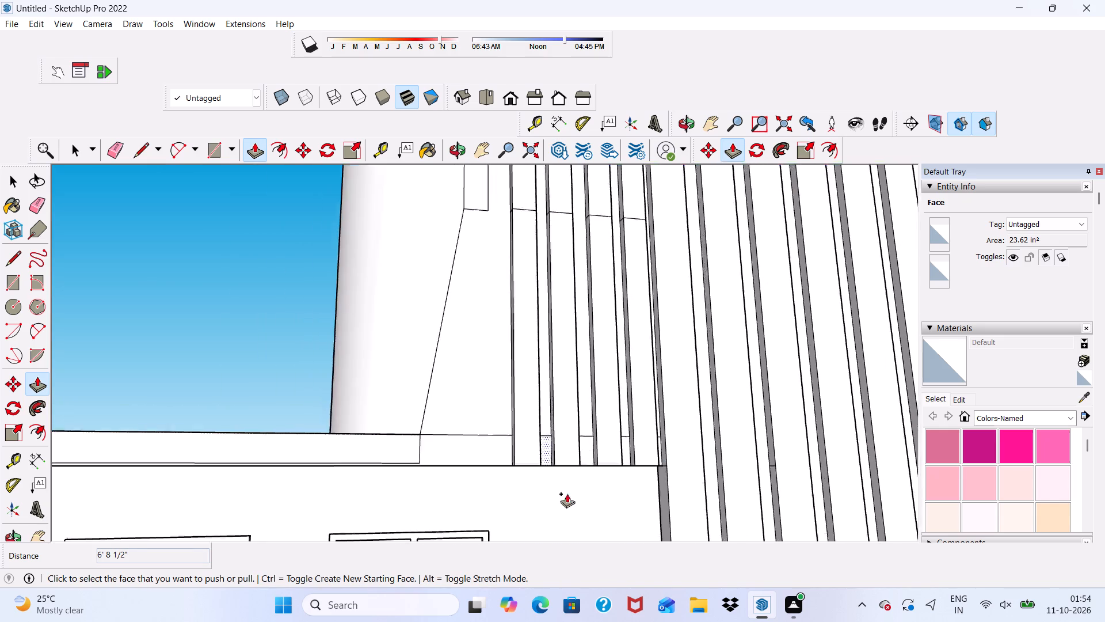
scroll(567, 494, down, 2)
scroll(515, 318, up, 6)
click(520, 316)
scroll(540, 376, down, 1)
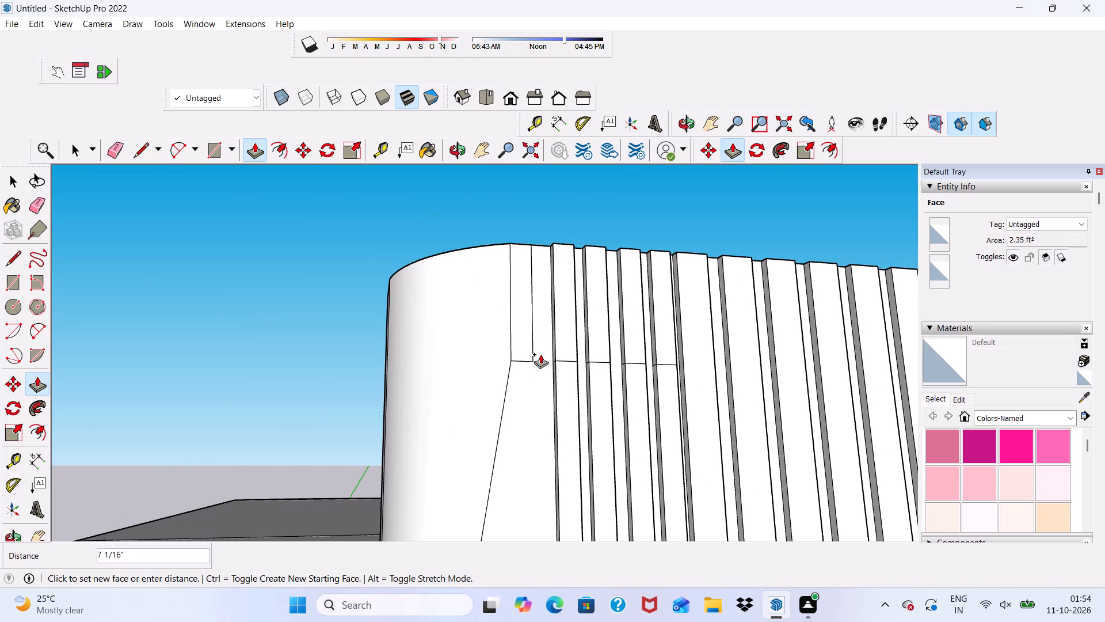
click(566, 365)
Extend the bottom face of the last raised strip, beside the curved corner, 6' 8 1/2" down to the roof slab's lower edge.
scroll(555, 371, up, 4)
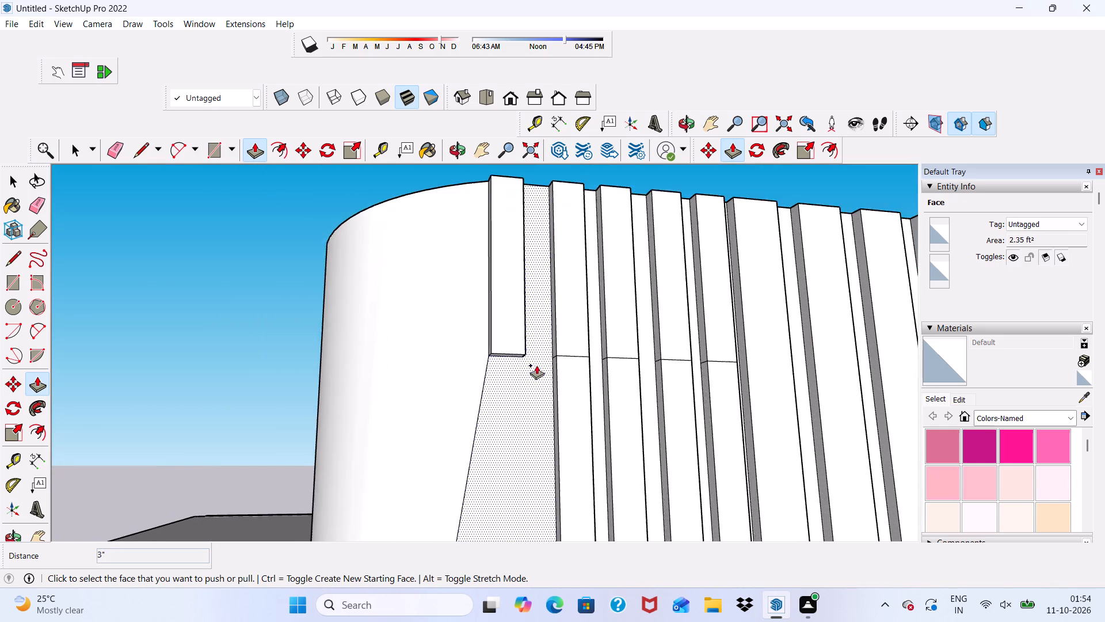
scroll(536, 365, down, 1)
scroll(507, 361, up, 14)
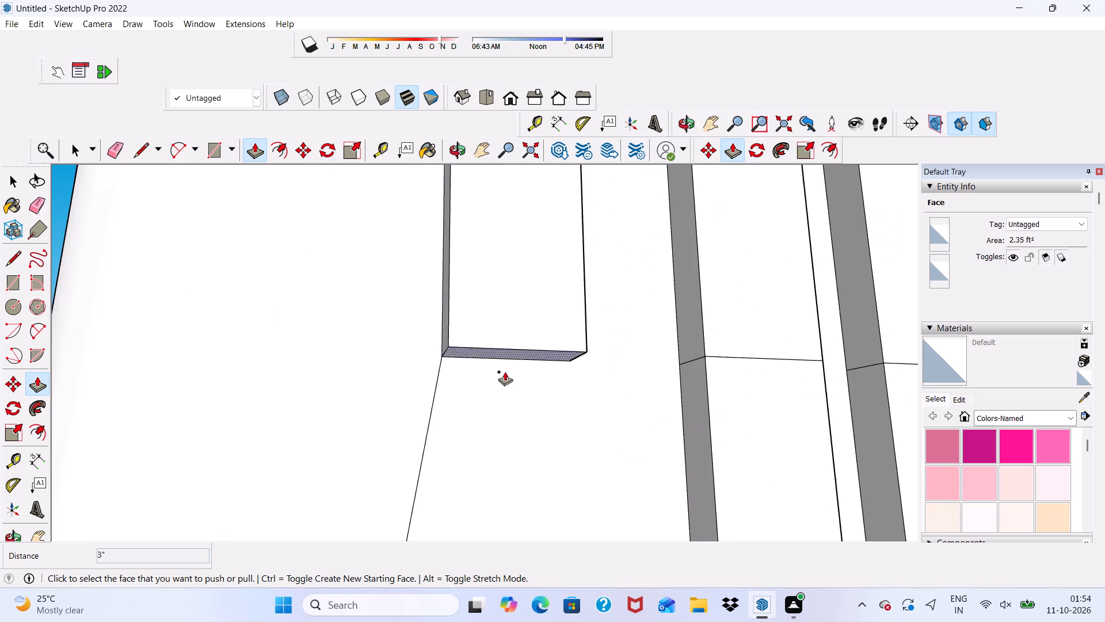
scroll(504, 373, up, 4)
click(497, 342)
scroll(497, 342, down, 11)
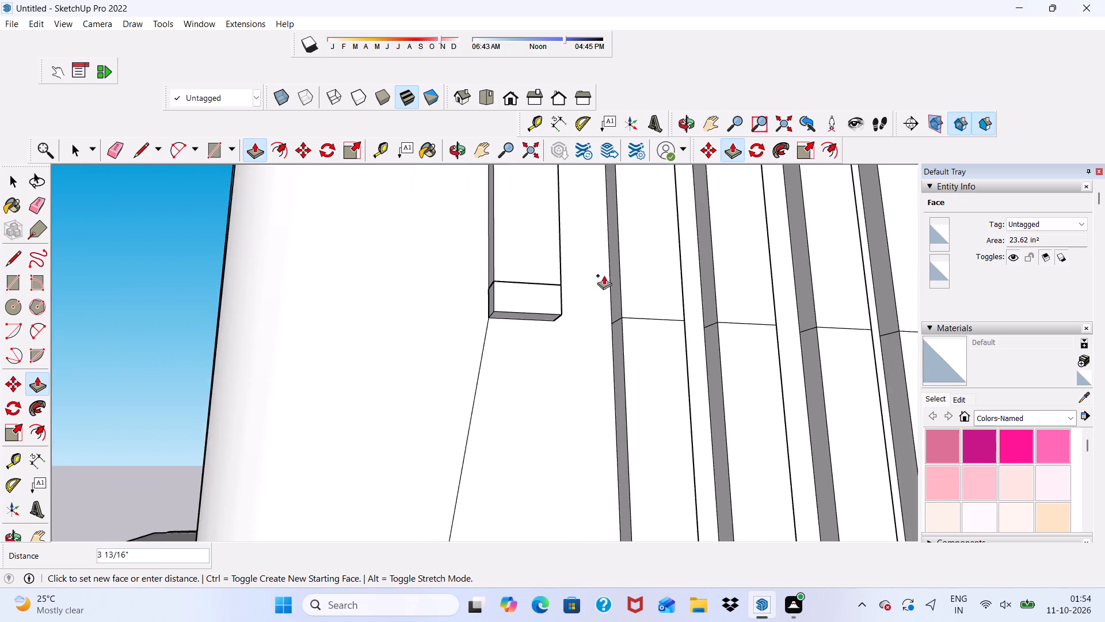
scroll(604, 275, down, 12)
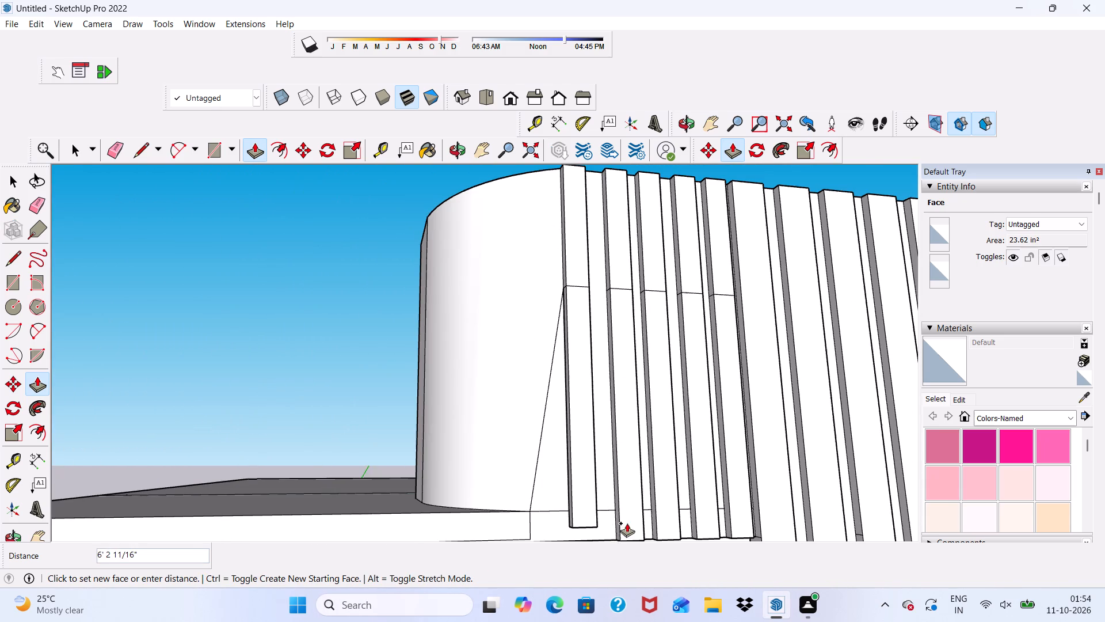
scroll(627, 523, up, 4)
scroll(571, 398, down, 6)
scroll(584, 464, up, 3)
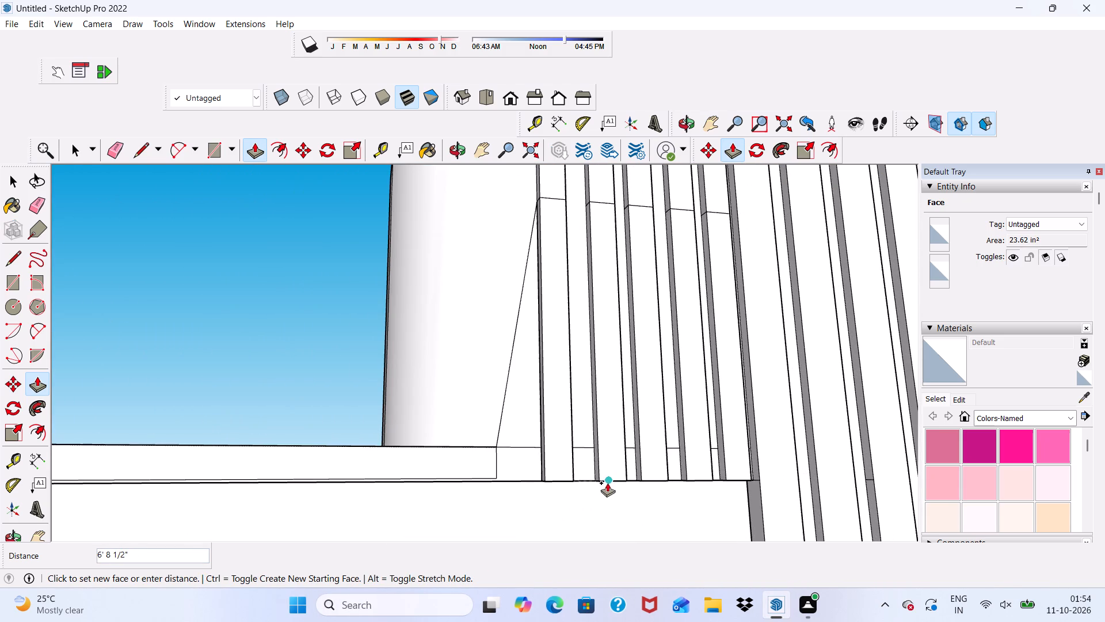
click(605, 480)
scroll(487, 369, down, 16)
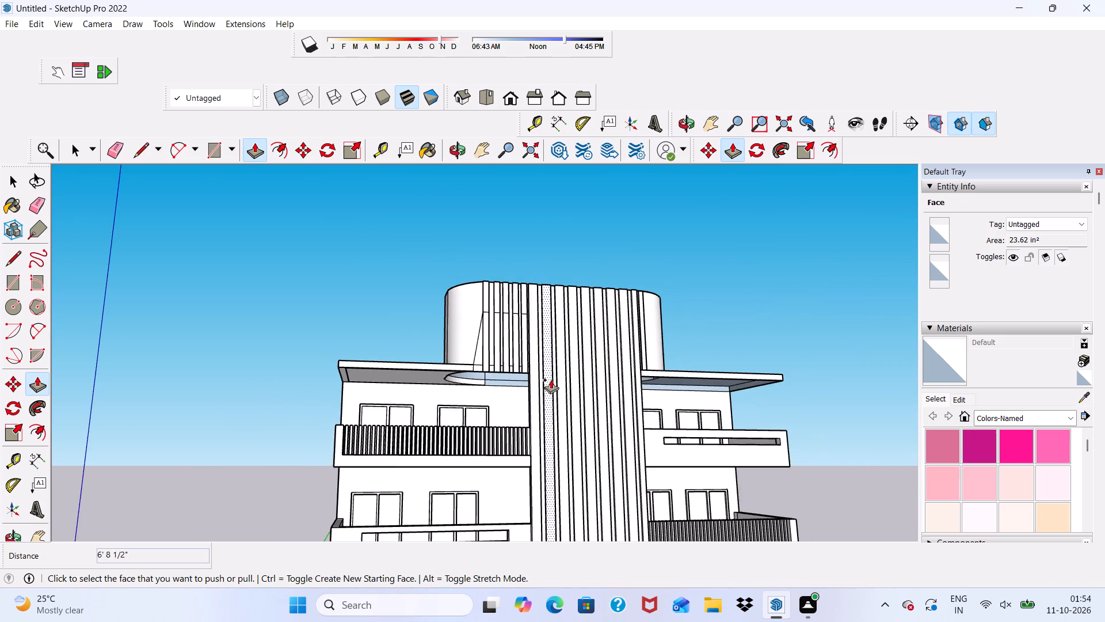
key(space)
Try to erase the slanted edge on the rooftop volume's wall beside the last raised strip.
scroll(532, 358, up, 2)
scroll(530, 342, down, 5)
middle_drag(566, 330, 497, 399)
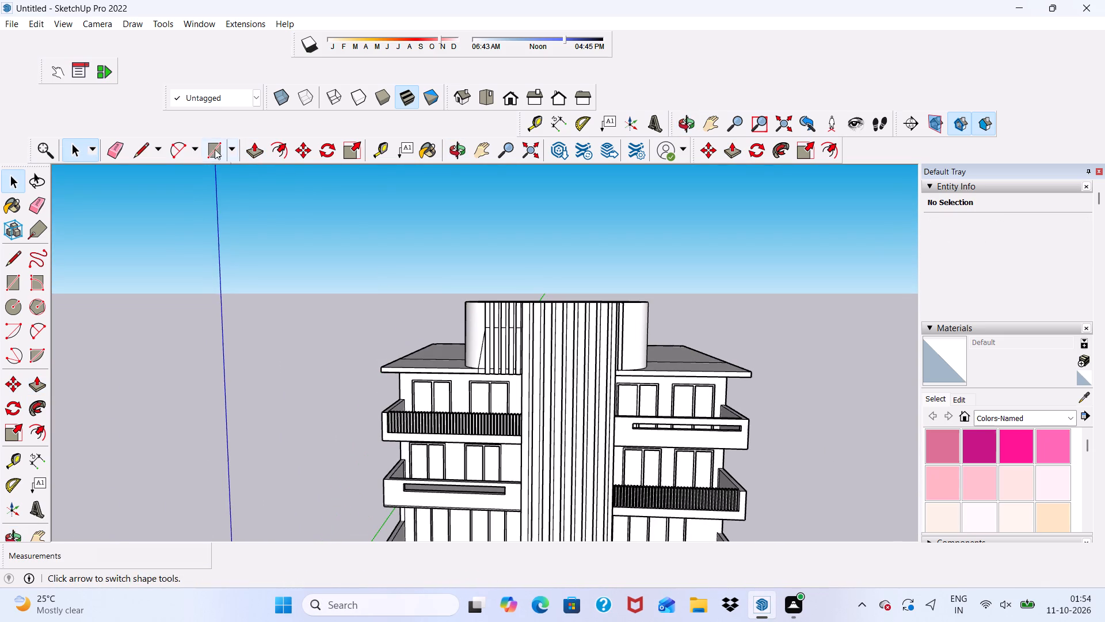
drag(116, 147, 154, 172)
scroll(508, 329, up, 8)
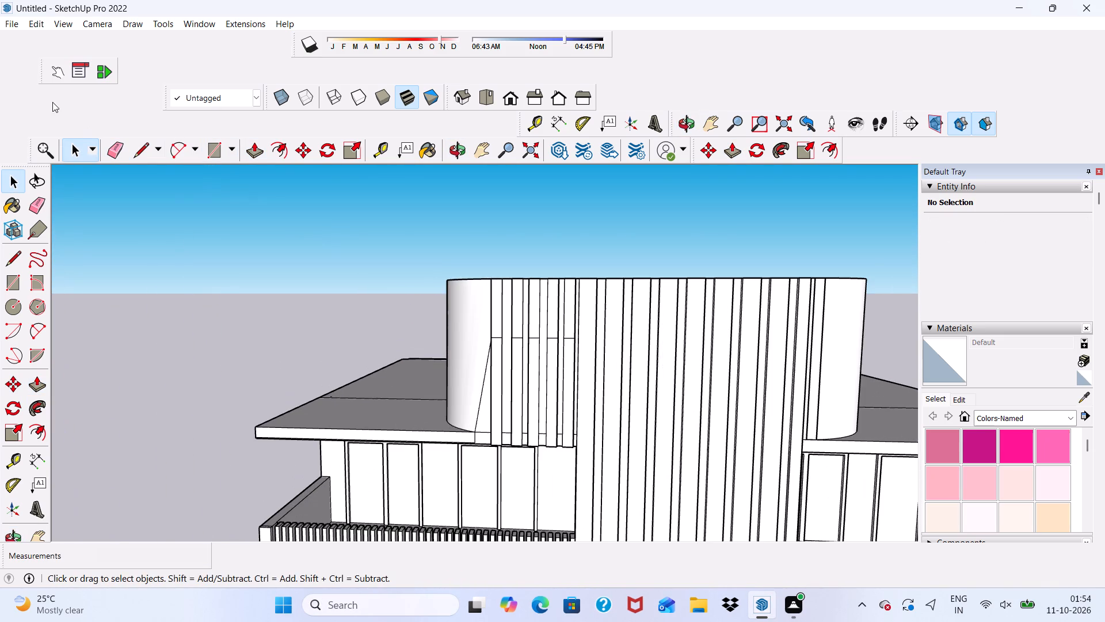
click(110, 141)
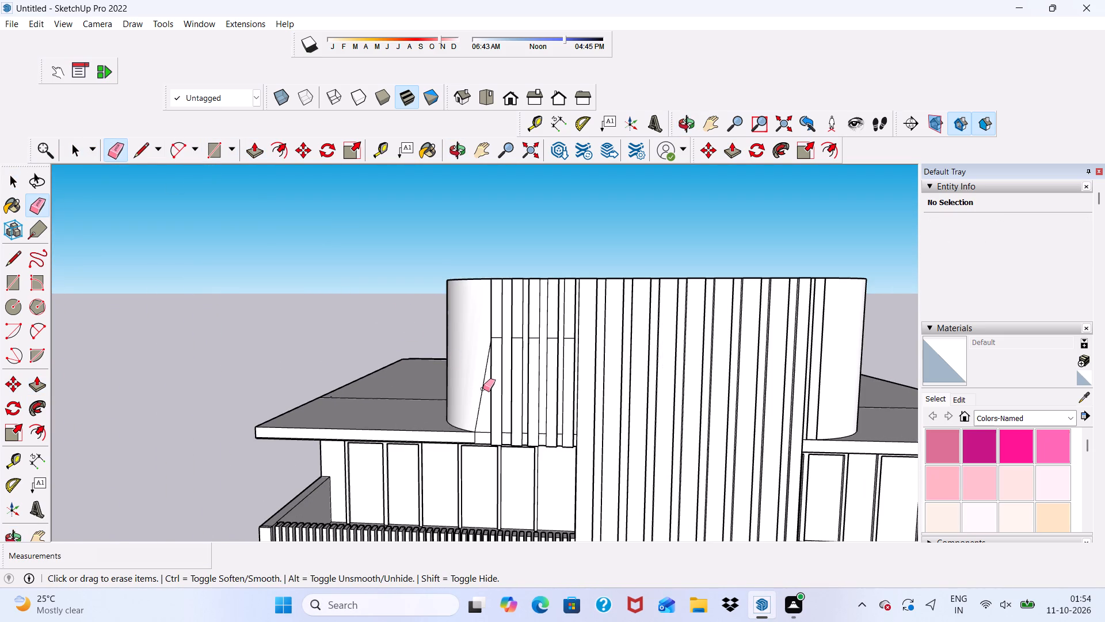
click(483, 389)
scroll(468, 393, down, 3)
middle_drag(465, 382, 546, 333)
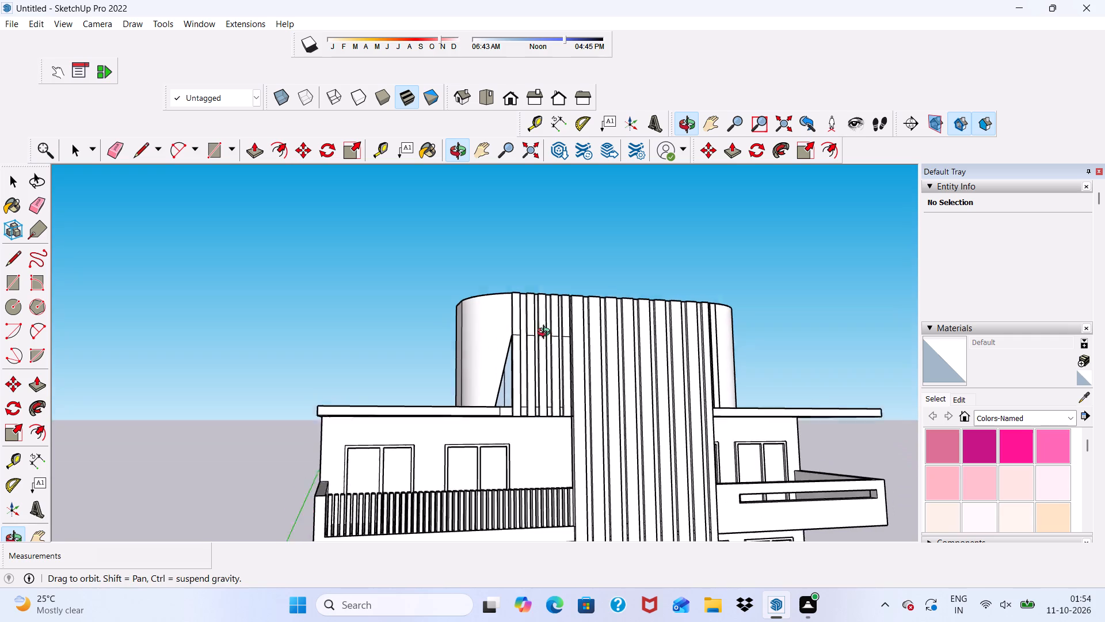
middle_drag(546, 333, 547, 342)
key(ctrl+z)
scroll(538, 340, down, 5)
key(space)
Push/Pull the roof slab's recessed underside, on the side of the tower away from the new strips, about 8 5/8" downward.
middle_drag(529, 380, 439, 386)
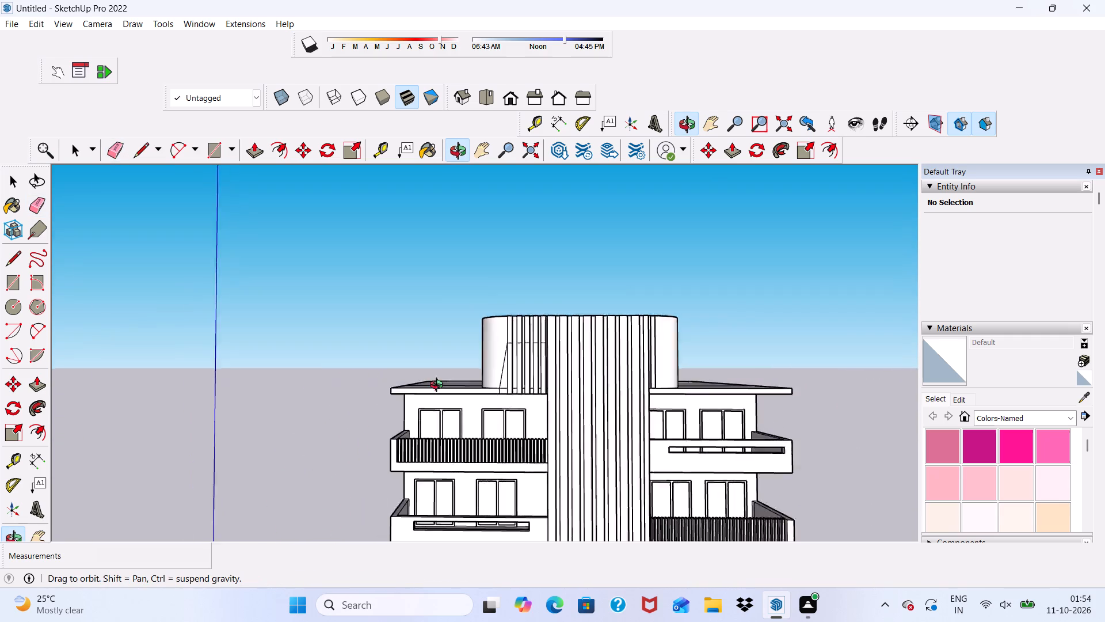
middle_drag(439, 386, 383, 403)
ctrl+alt+scroll(534, 340, down, 5)
scroll(686, 246, down, 4)
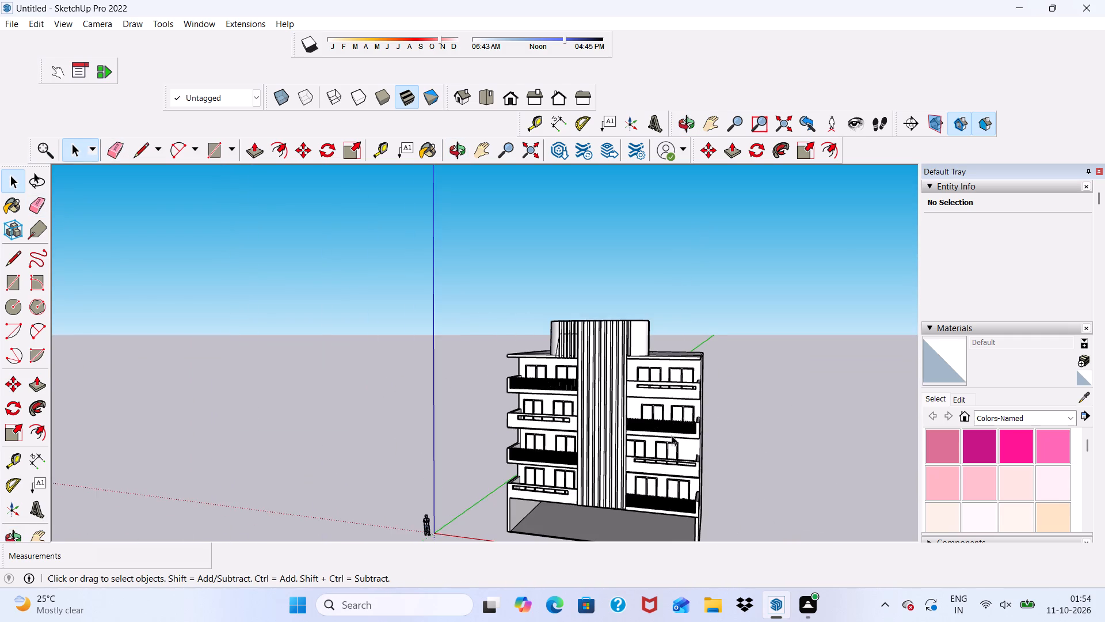
scroll(529, 525, up, 5)
middle_drag(650, 213, 656, 112)
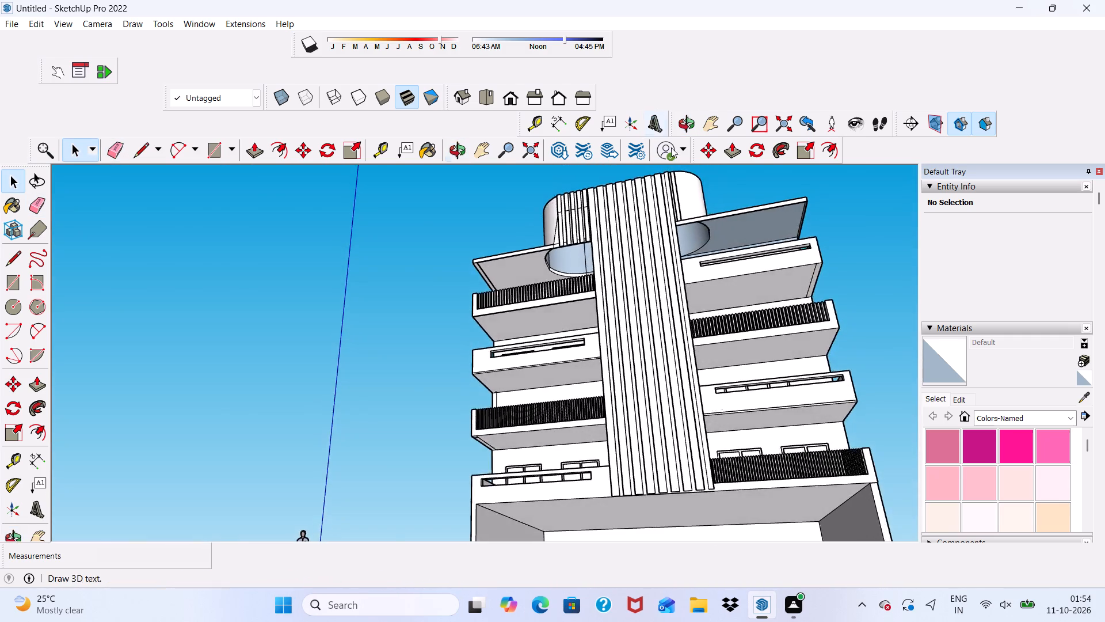
scroll(696, 220, up, 9)
click(763, 229)
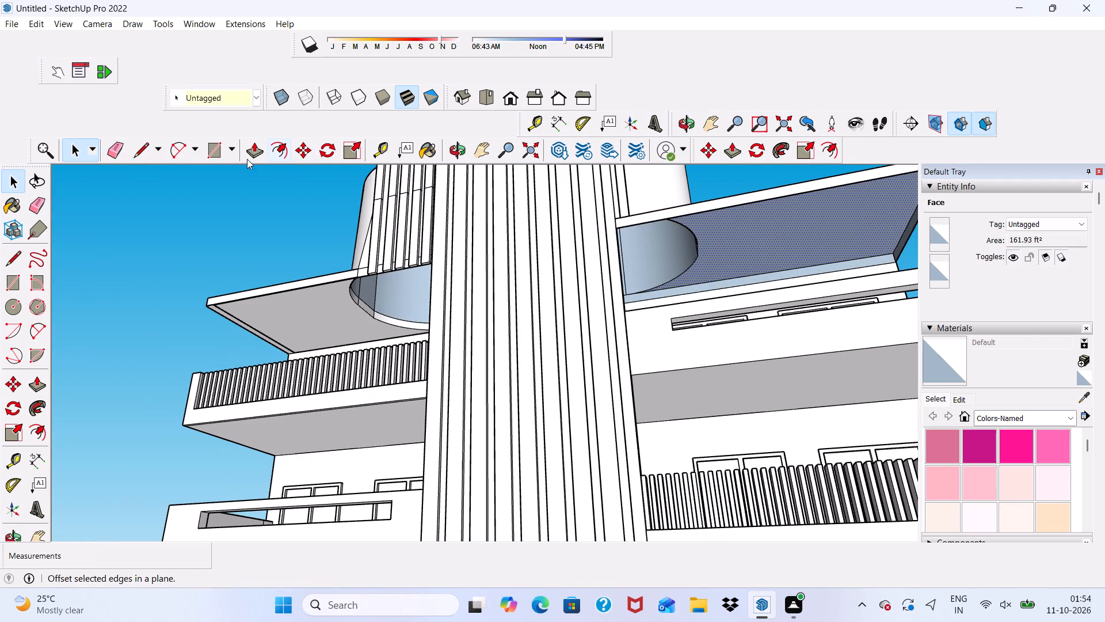
click(254, 153)
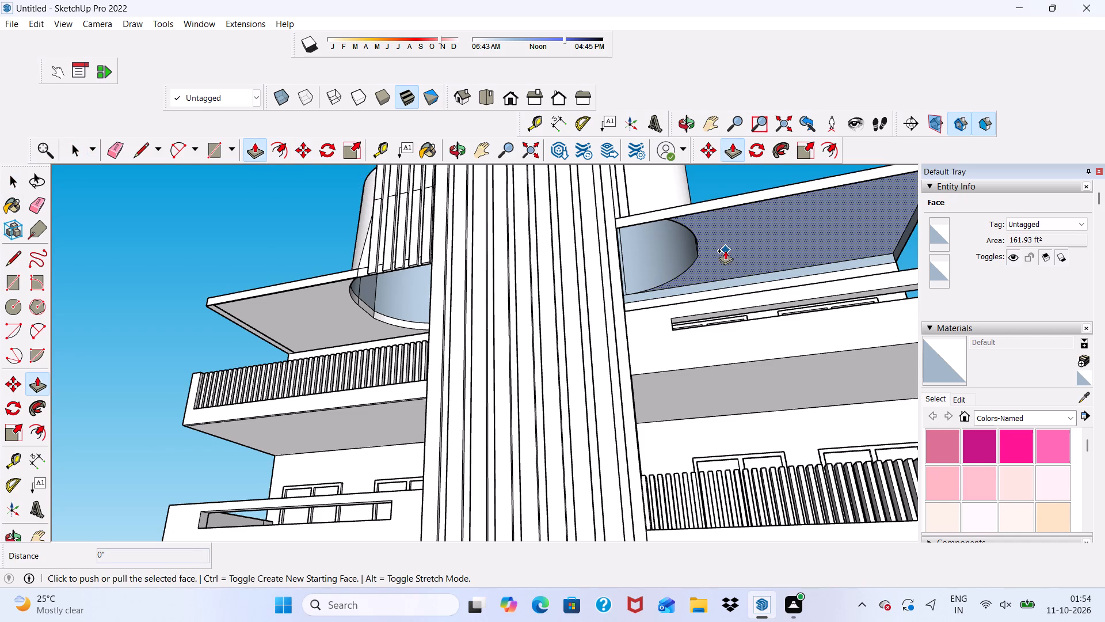
click(725, 251)
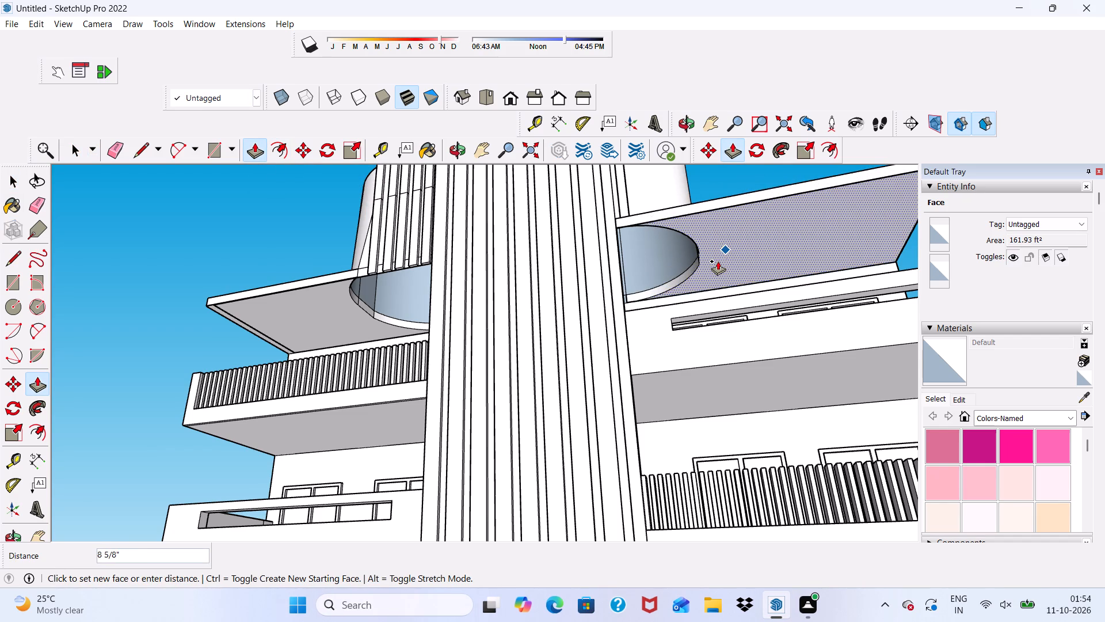
click(717, 261)
scroll(665, 263, down, 6)
key(space)
Examine the building's front facade, roof slab and rooftop volume from above and below.
middle_drag(626, 273, 674, 403)
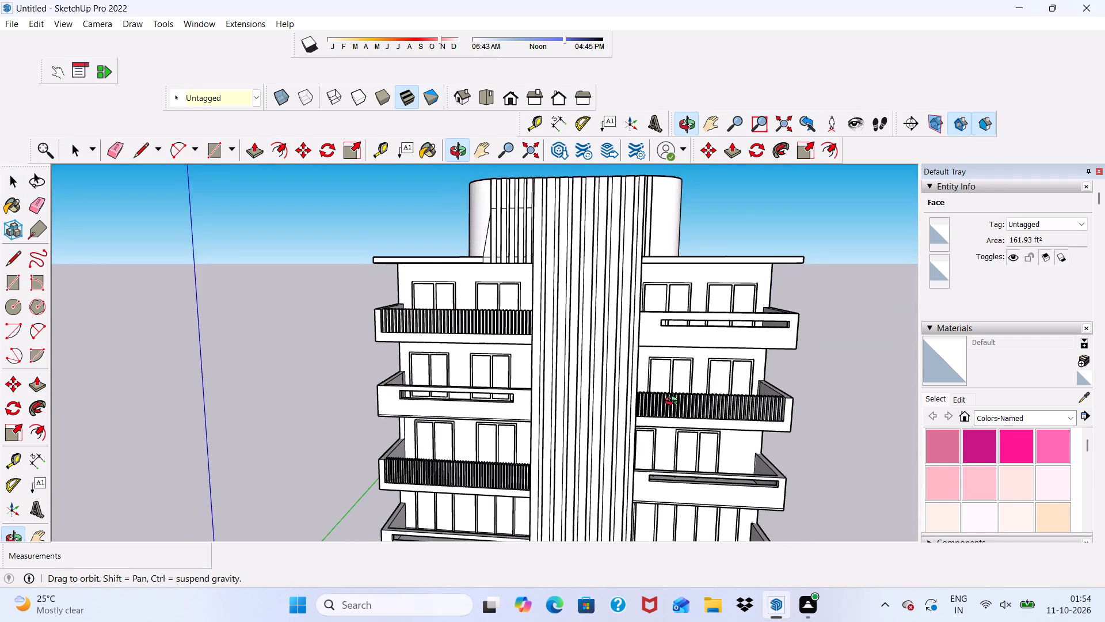
middle_drag(674, 403, 626, 428)
scroll(599, 371, up, 1)
key(space)
scroll(571, 316, down, 5)
middle_drag(582, 361, 497, 403)
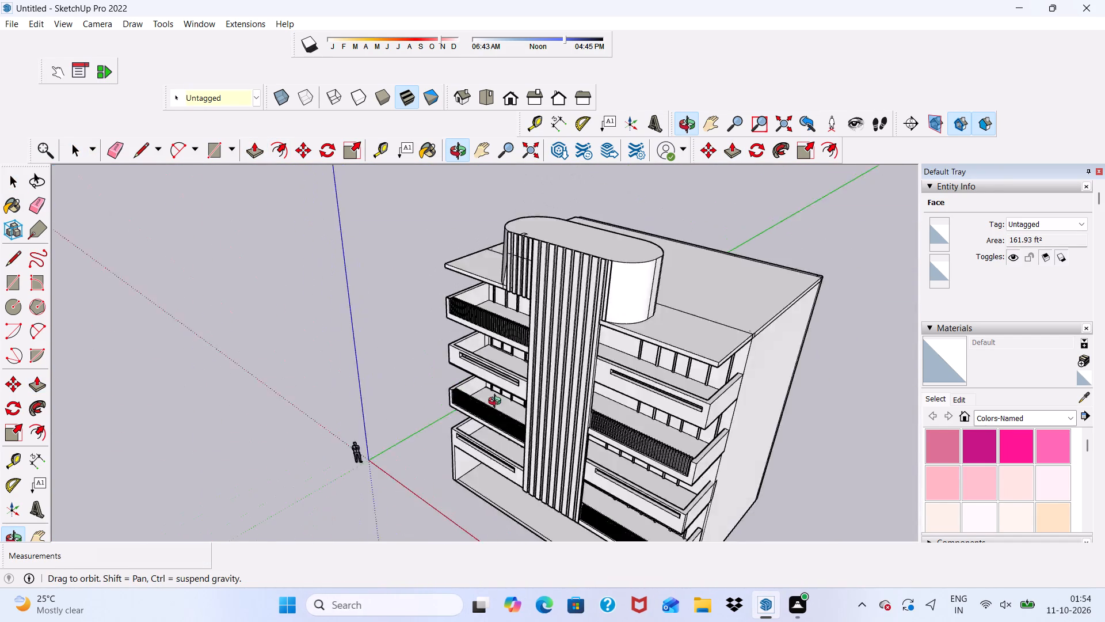
middle_drag(497, 403, 731, 288)
key(space)
scroll(763, 384, up, 2)
key(space)
scroll(740, 382, down, 5)
scroll(632, 280, up, 3)
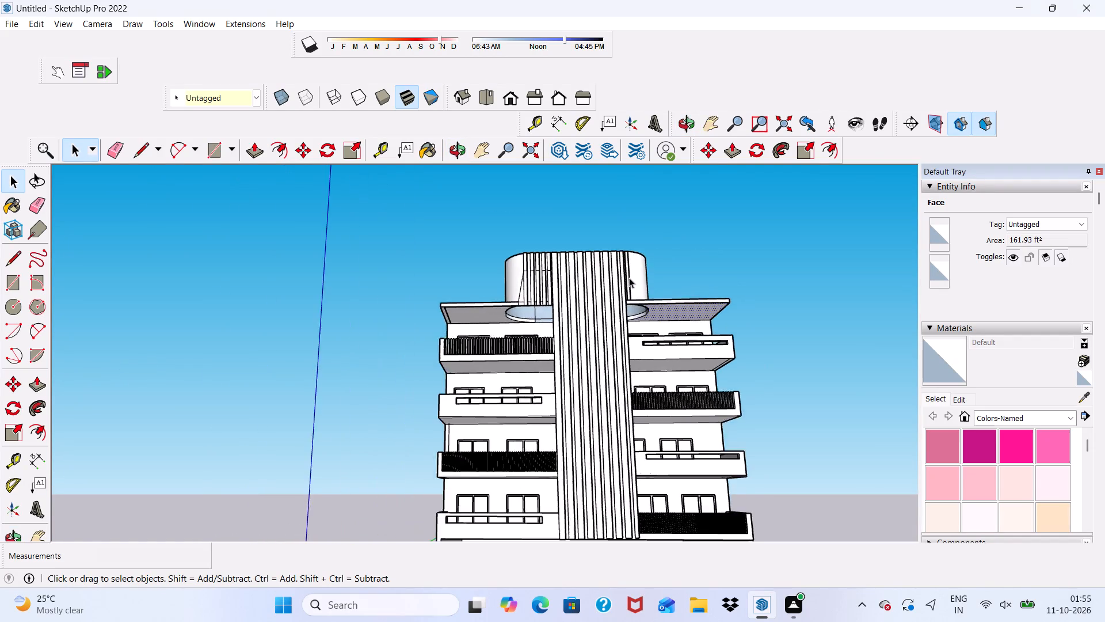
scroll(629, 329, down, 4)
middle_drag(630, 377, 610, 526)
scroll(616, 511, down, 1)
scroll(603, 471, up, 5)
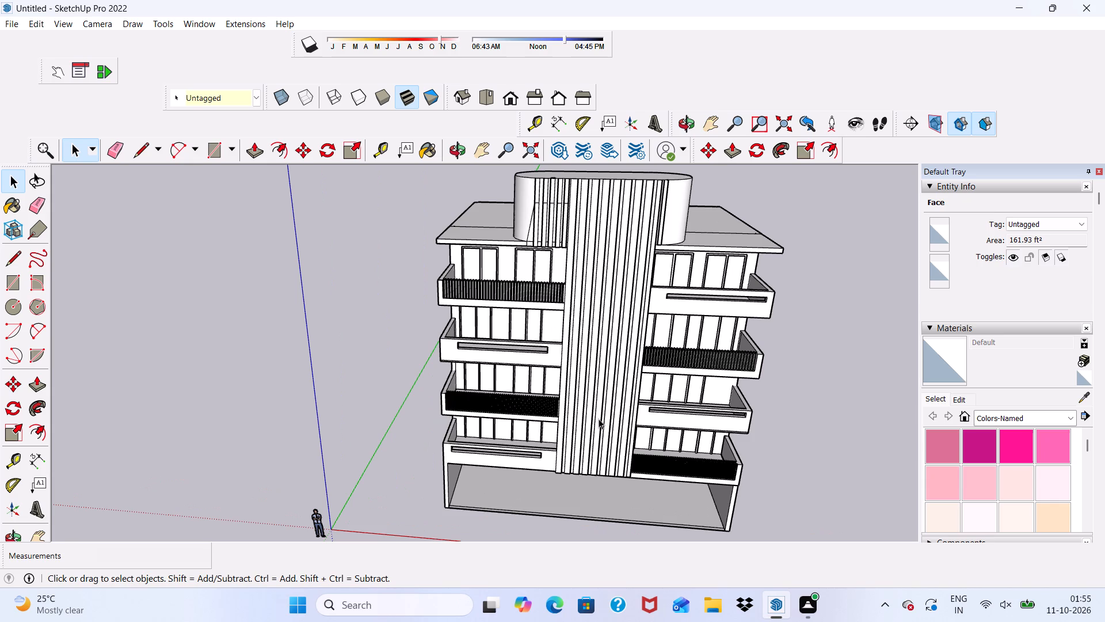
scroll(599, 419, up, 1)
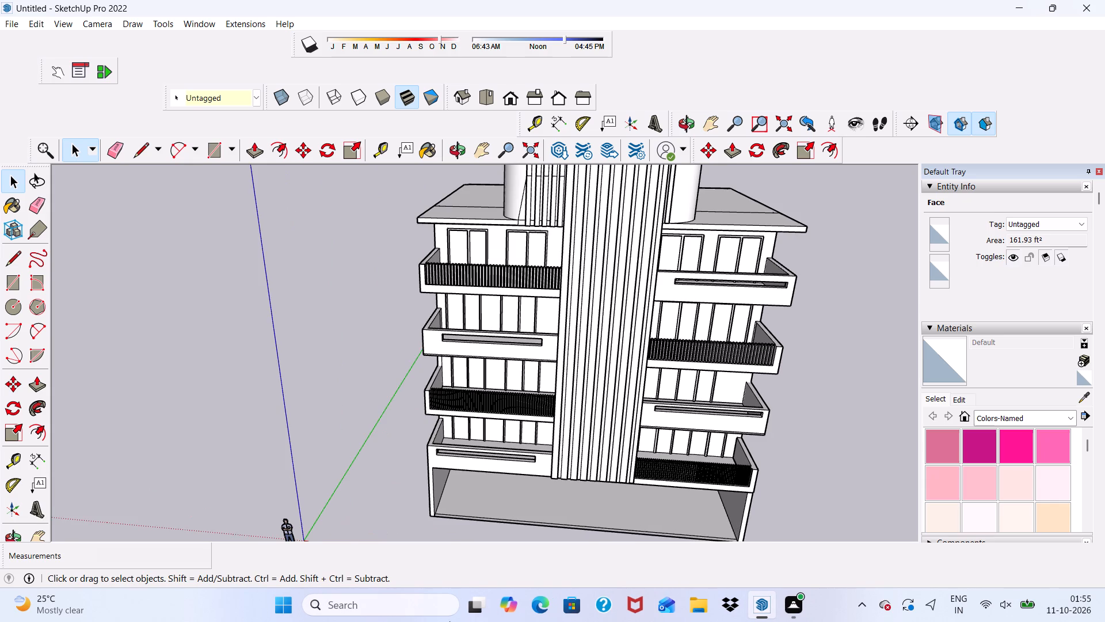
Paint seven of the central tower's vertical front faces with 0022_Maroon, starting at the edge farthest from the new rooftop strips.
scroll(976, 494, down, 5)
scroll(984, 468, up, 2)
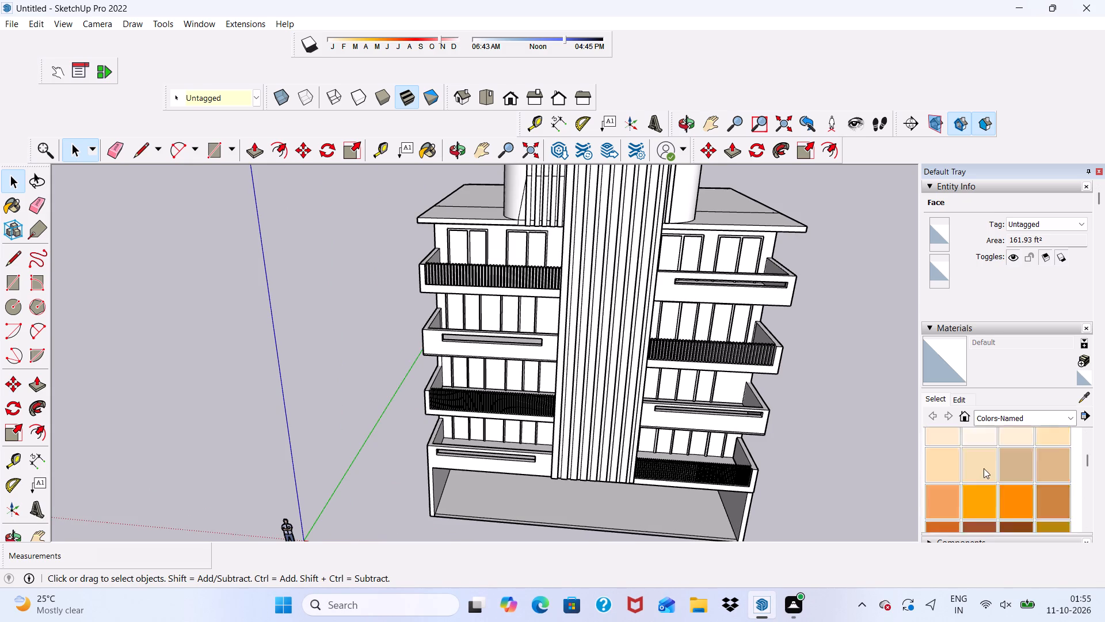
click(971, 433)
scroll(643, 242, up, 2)
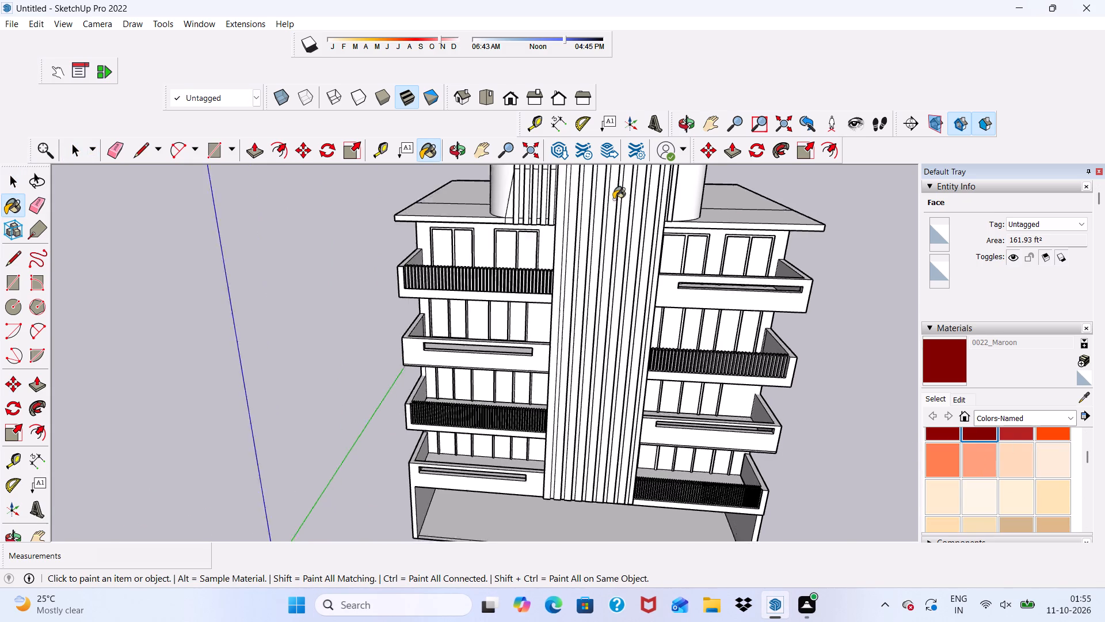
scroll(614, 199, up, 3)
scroll(659, 295, up, 4)
click(679, 312)
click(658, 309)
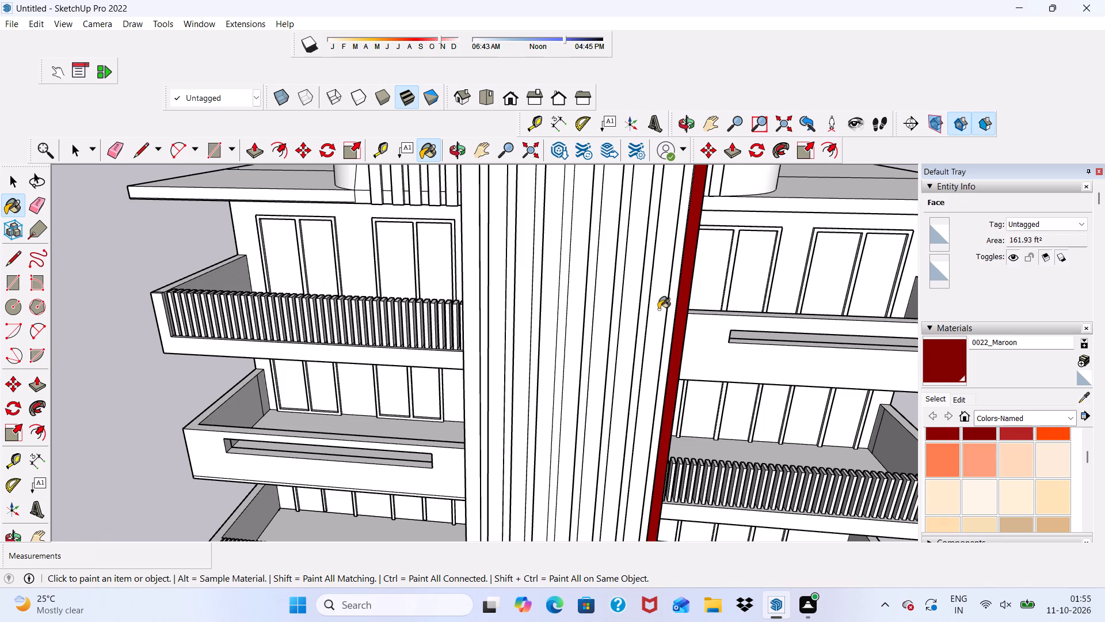
click(628, 296)
click(600, 290)
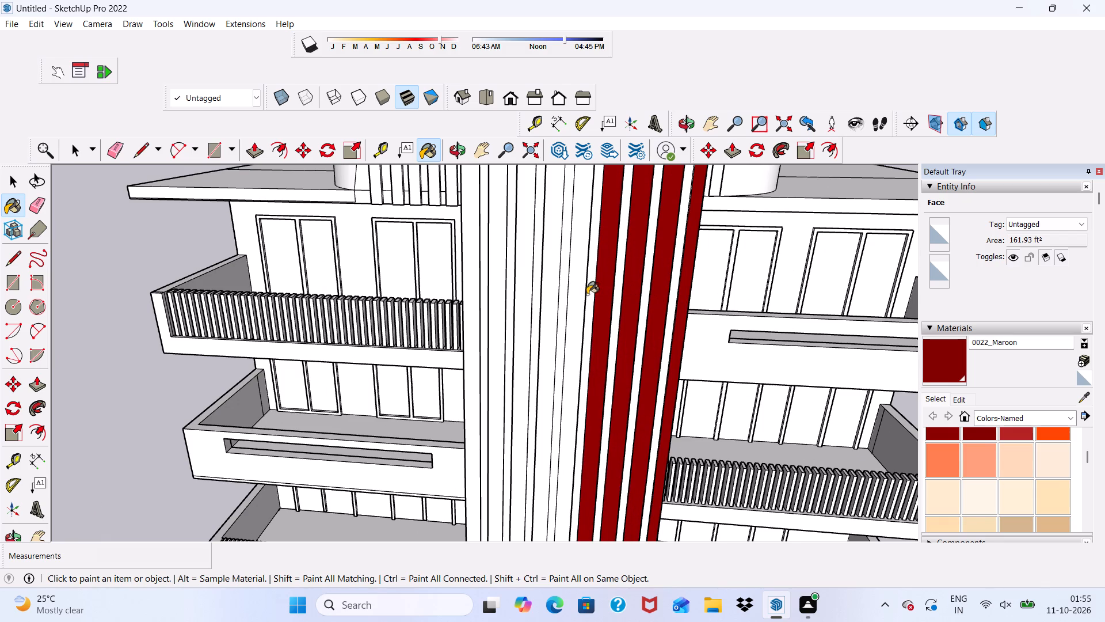
click(578, 288)
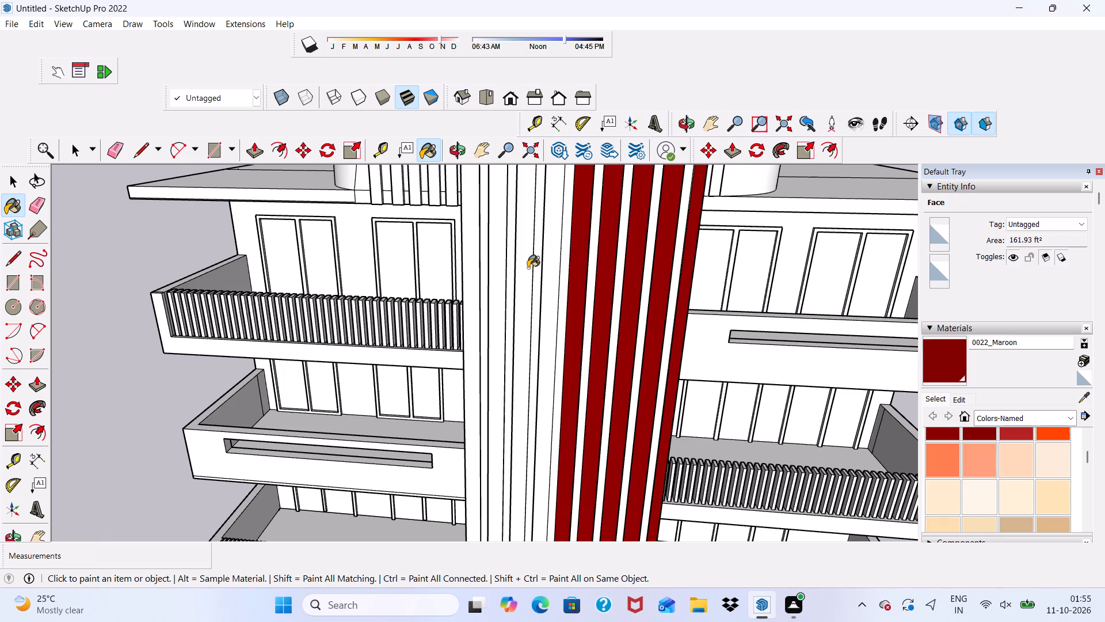
click(528, 268)
click(550, 277)
scroll(531, 276, down, 7)
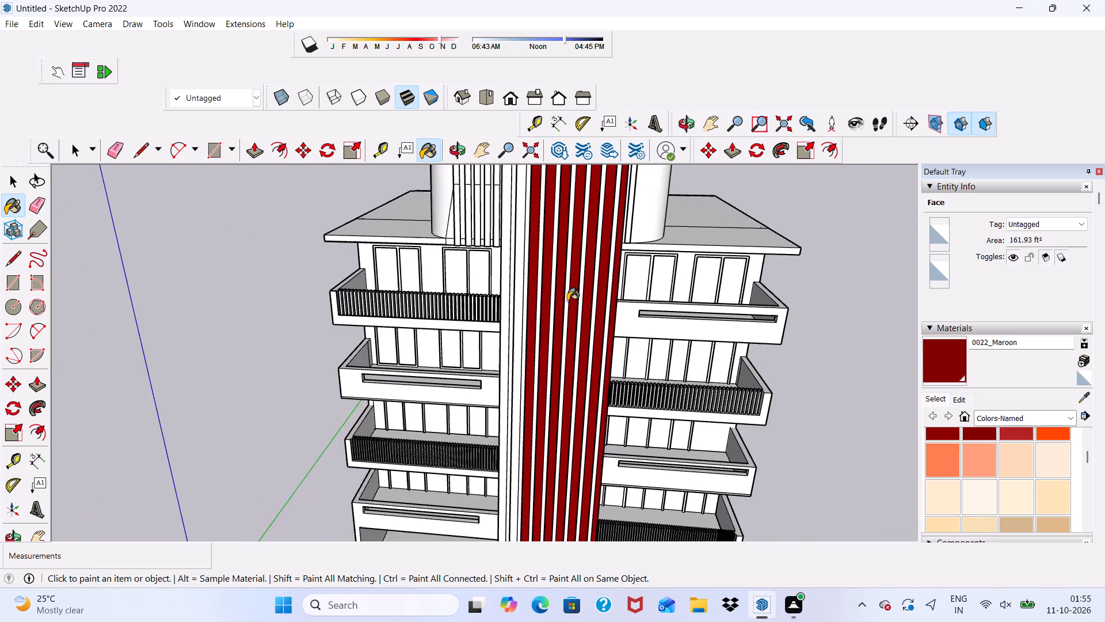
Paint the central tower's remaining white front faces 0022_Maroon, including the surfaces between the vertical strips.
middle_drag(565, 298, 501, 270)
scroll(491, 294, up, 9)
click(494, 258)
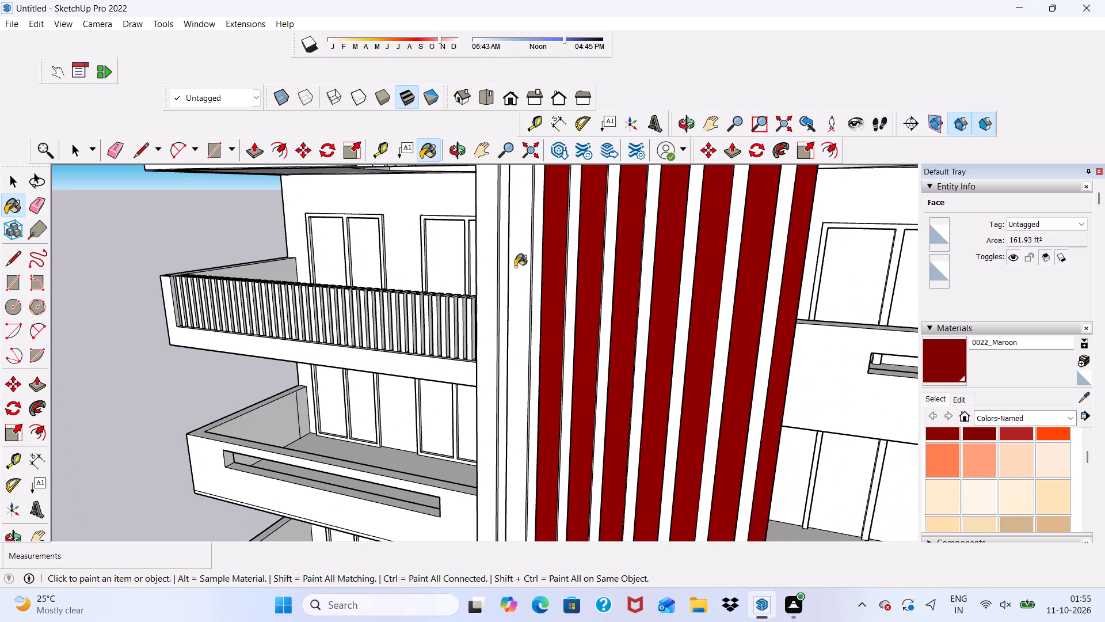
click(515, 267)
scroll(556, 283, up, 2)
click(536, 270)
scroll(498, 281, down, 3)
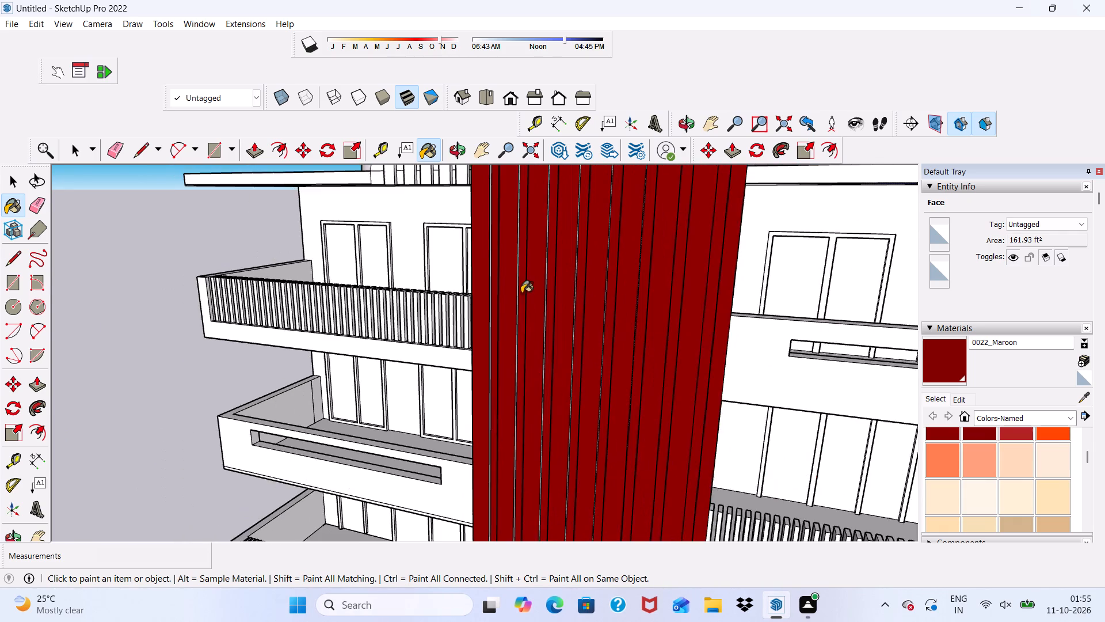
Paint five white strip side faces on the central tower 0022_Maroon, starting at the edge farthest from the rooftop strips.
scroll(521, 293, down, 8)
middle_drag(532, 335, 420, 380)
scroll(616, 324, up, 9)
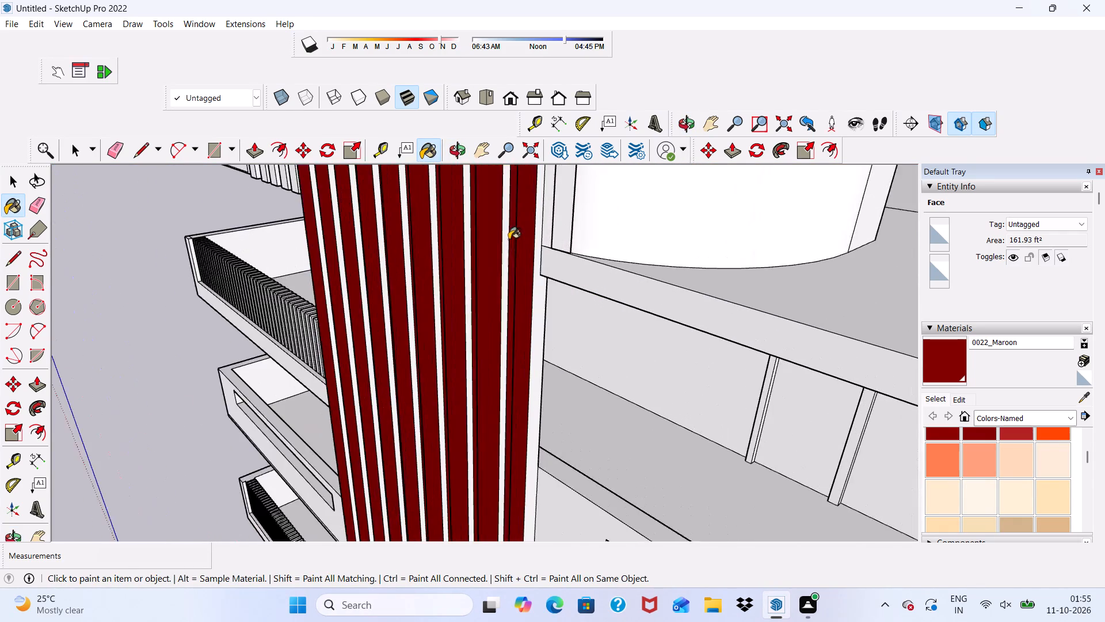
scroll(509, 240, up, 4)
click(540, 271)
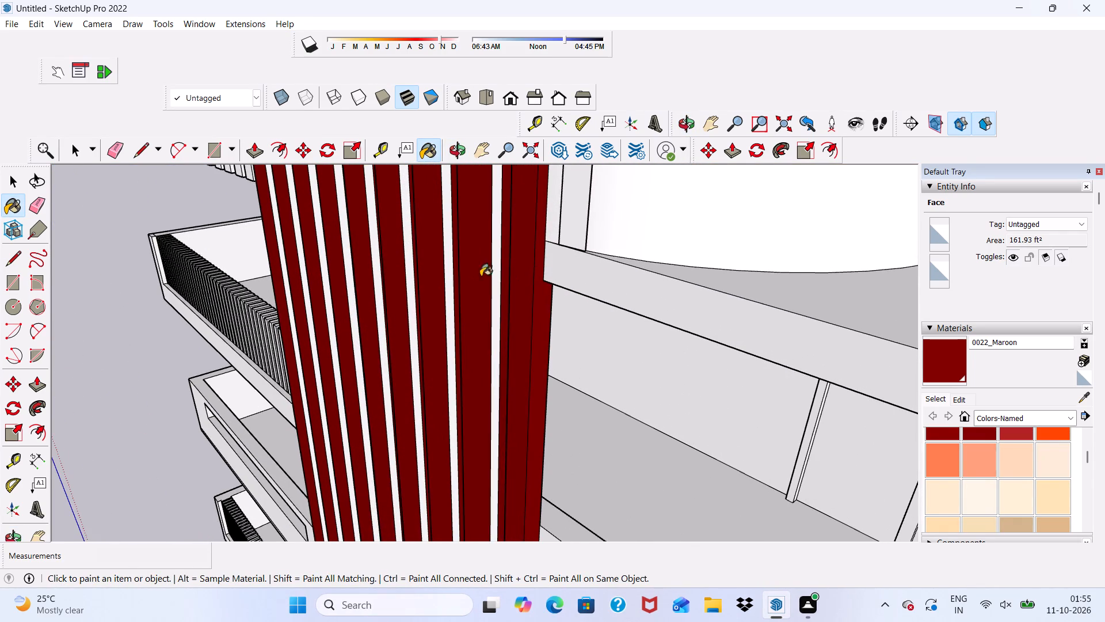
scroll(509, 269, up, 1)
click(494, 274)
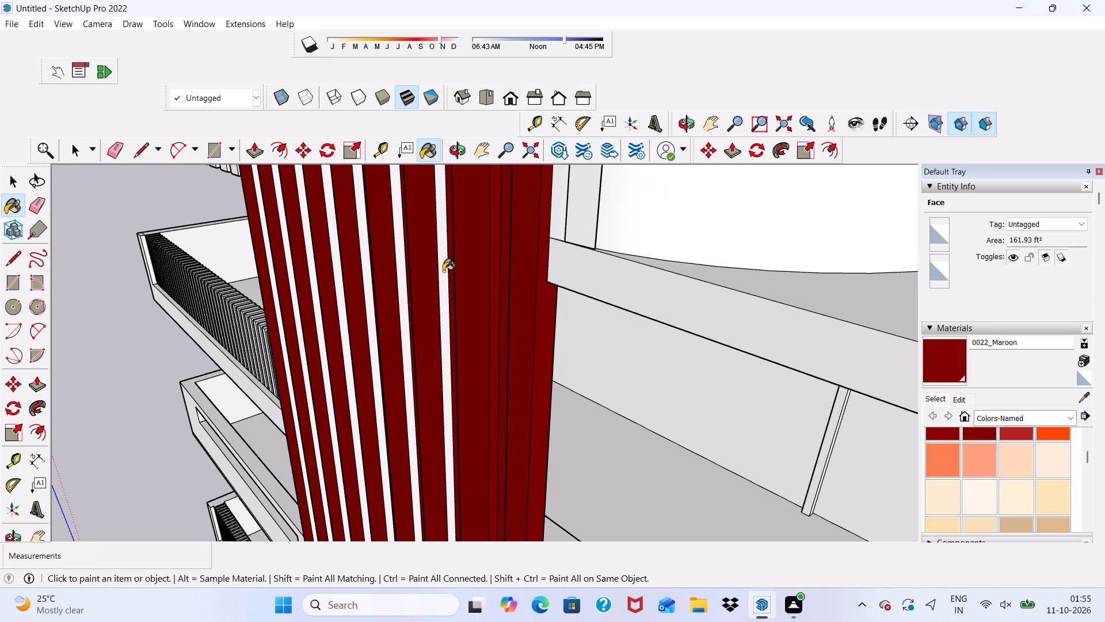
click(443, 271)
click(399, 269)
click(369, 281)
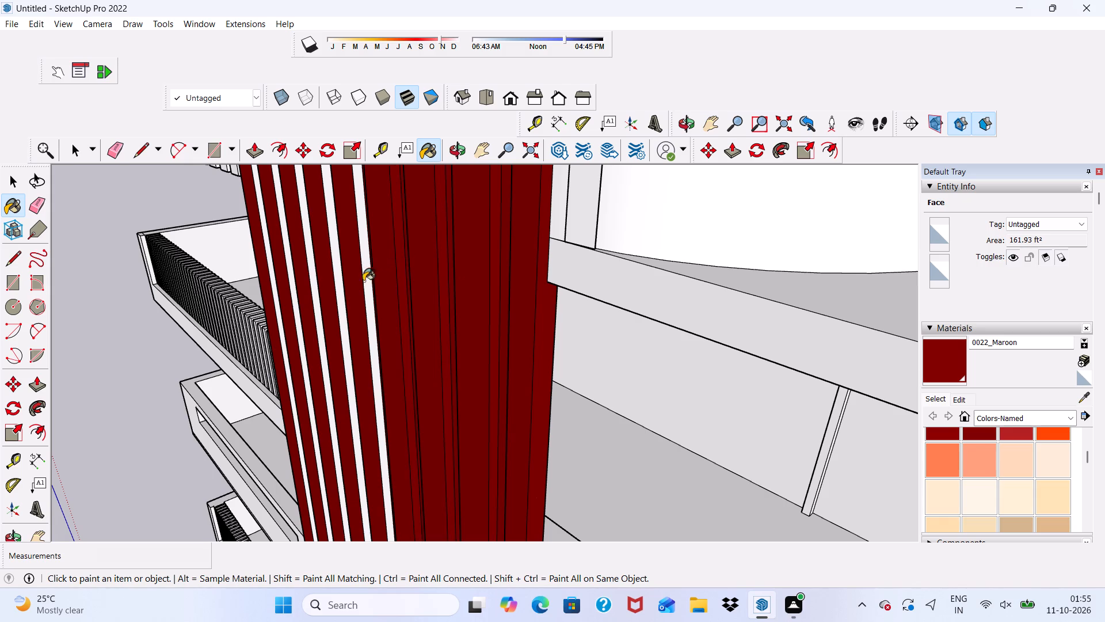
Paint the remaining white strip side faces 0022_Maroon, working toward the tower edge nearest the rooftop strips.
click(338, 280)
click(313, 272)
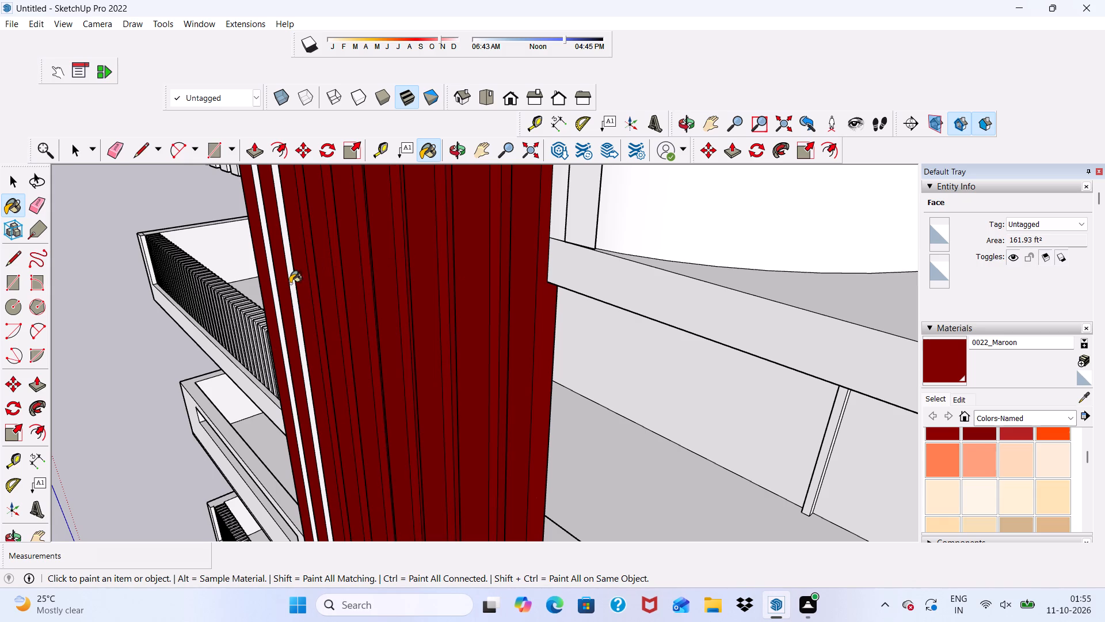
click(292, 284)
click(270, 282)
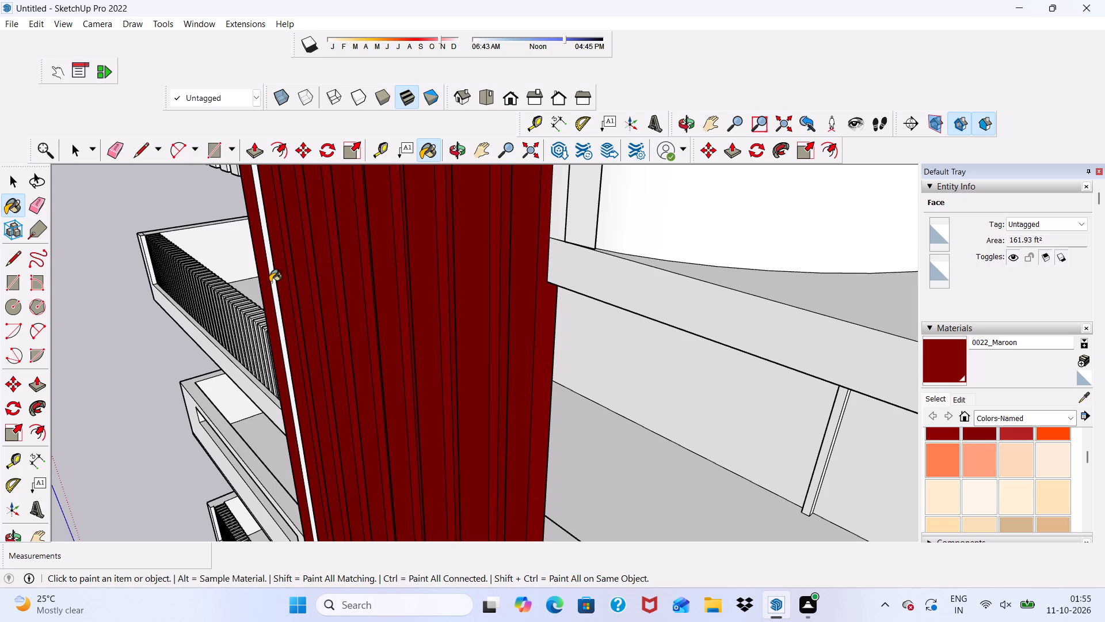
click(270, 280)
scroll(278, 286, down, 5)
scroll(355, 340, up, 7)
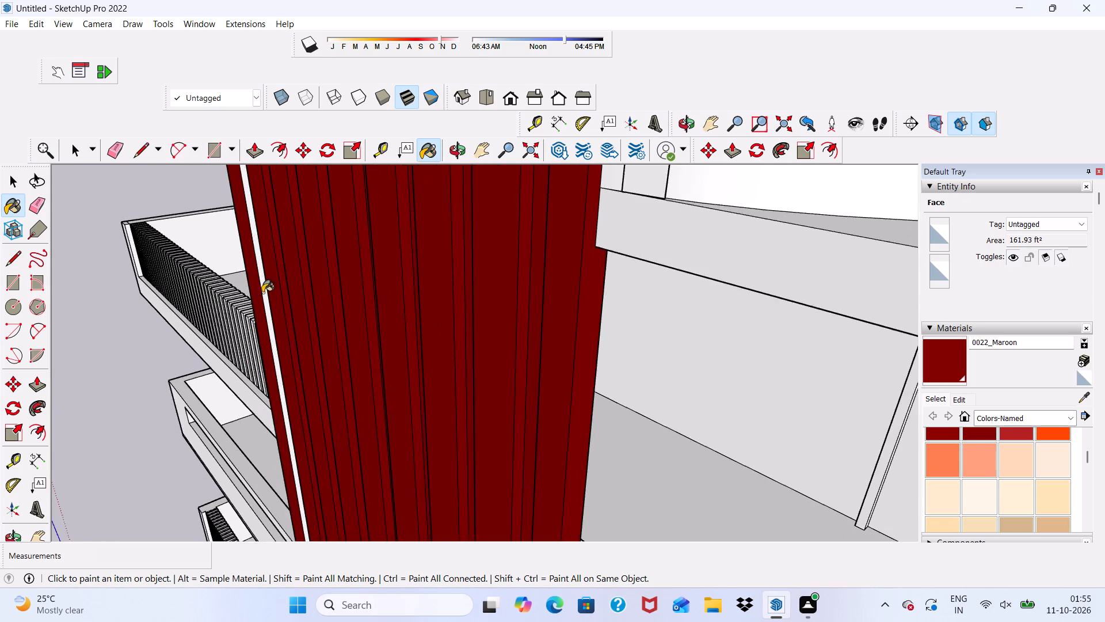
scroll(262, 293, up, 3)
double_click(256, 276)
click(260, 279)
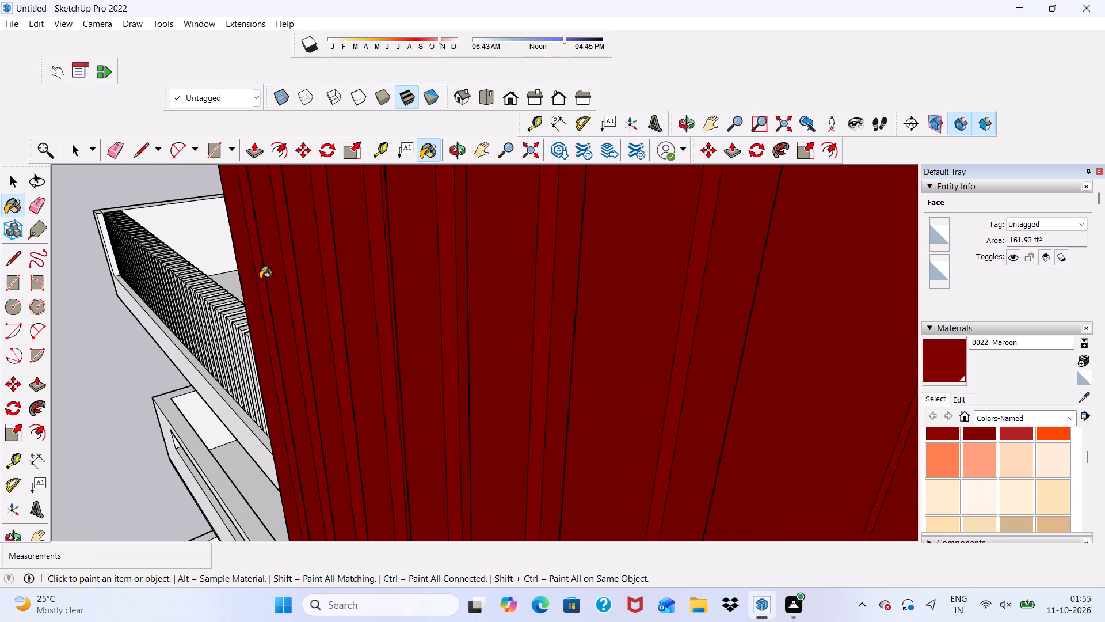
Paint the rooftop volume's large curved wall face beside the tower 0022_Maroon.
scroll(260, 279, down, 5)
scroll(308, 285, down, 10)
scroll(471, 218, up, 2)
click(471, 218)
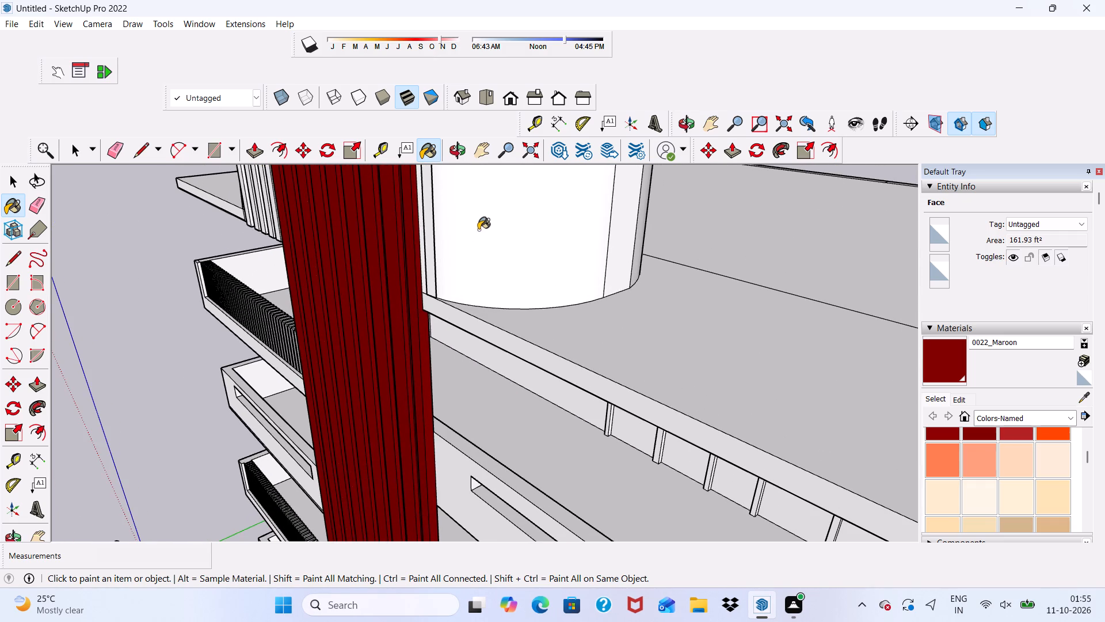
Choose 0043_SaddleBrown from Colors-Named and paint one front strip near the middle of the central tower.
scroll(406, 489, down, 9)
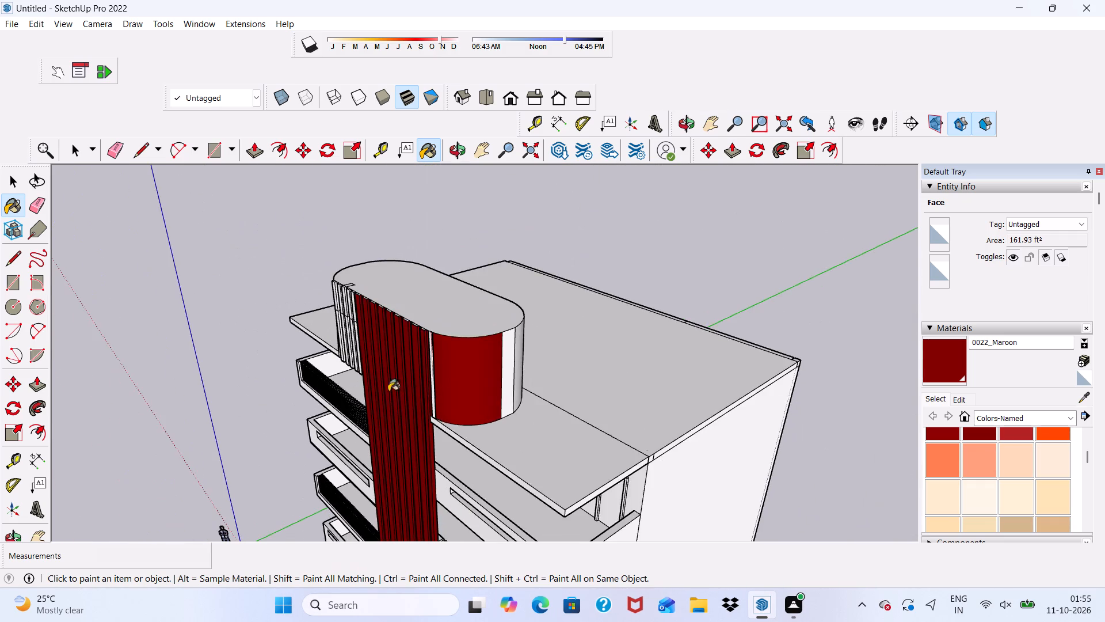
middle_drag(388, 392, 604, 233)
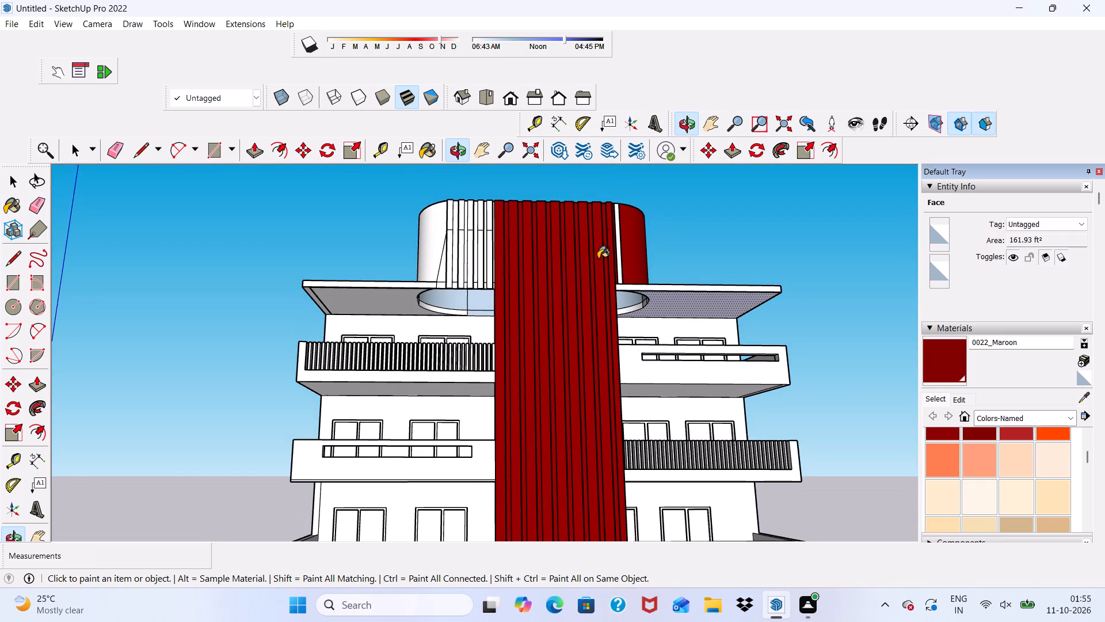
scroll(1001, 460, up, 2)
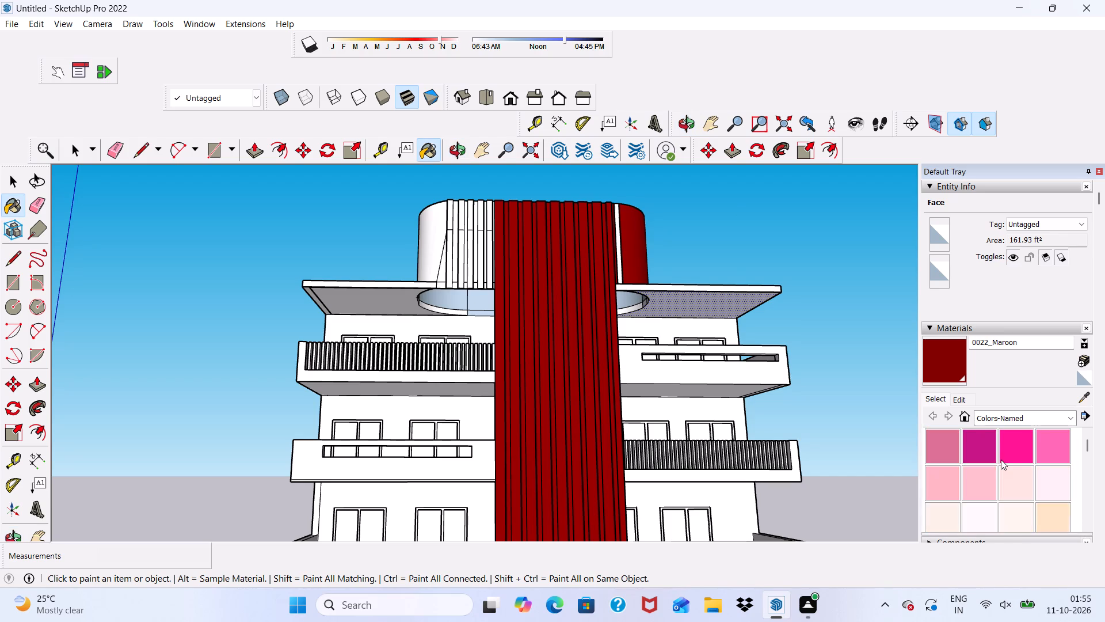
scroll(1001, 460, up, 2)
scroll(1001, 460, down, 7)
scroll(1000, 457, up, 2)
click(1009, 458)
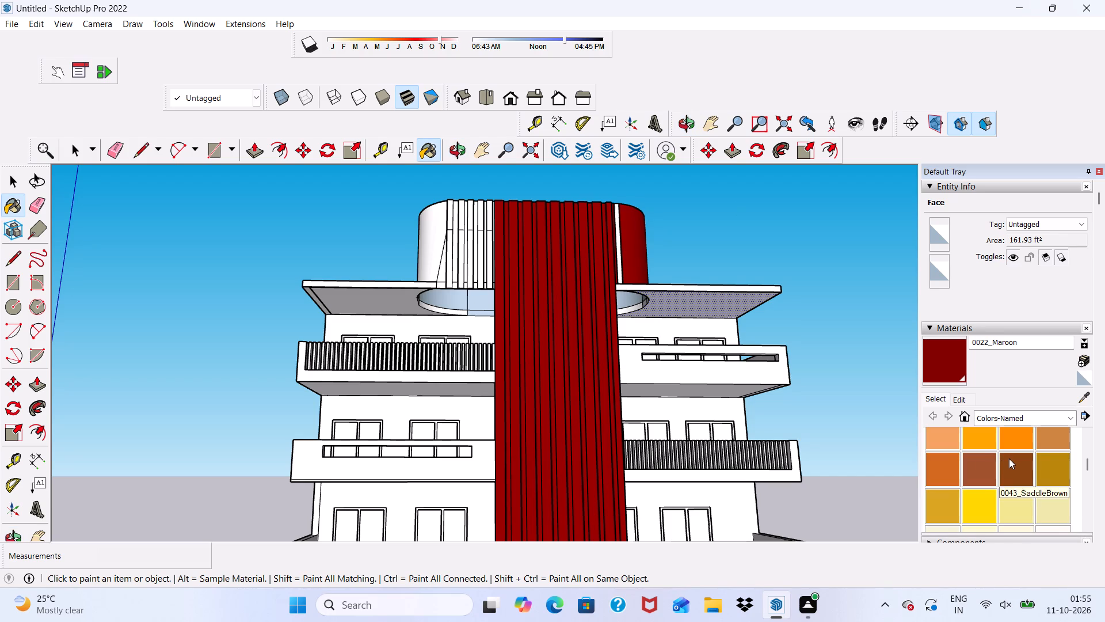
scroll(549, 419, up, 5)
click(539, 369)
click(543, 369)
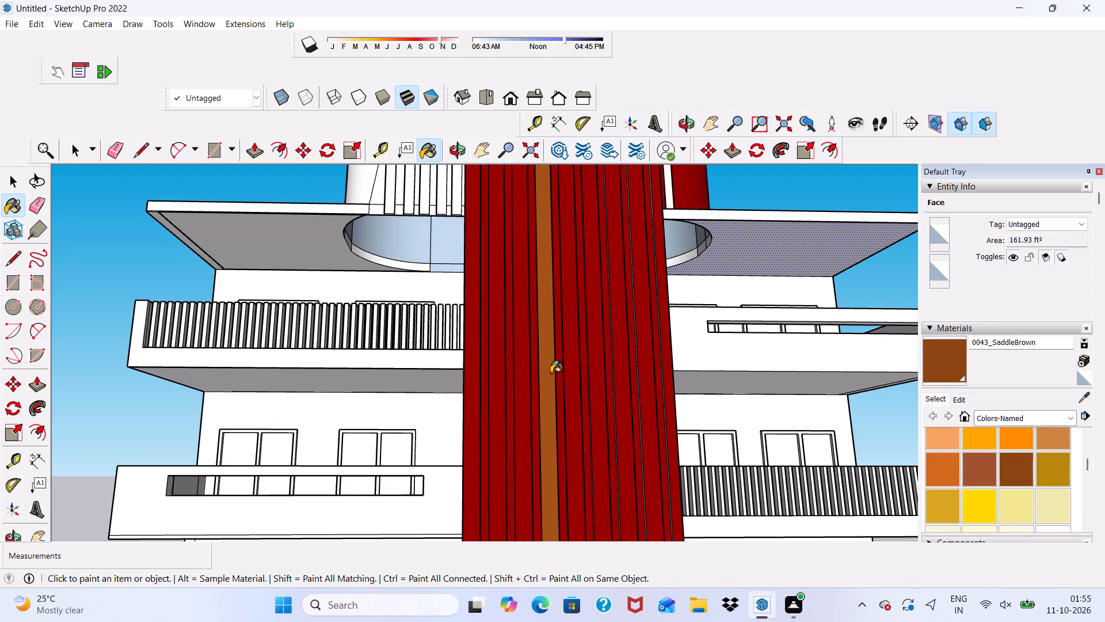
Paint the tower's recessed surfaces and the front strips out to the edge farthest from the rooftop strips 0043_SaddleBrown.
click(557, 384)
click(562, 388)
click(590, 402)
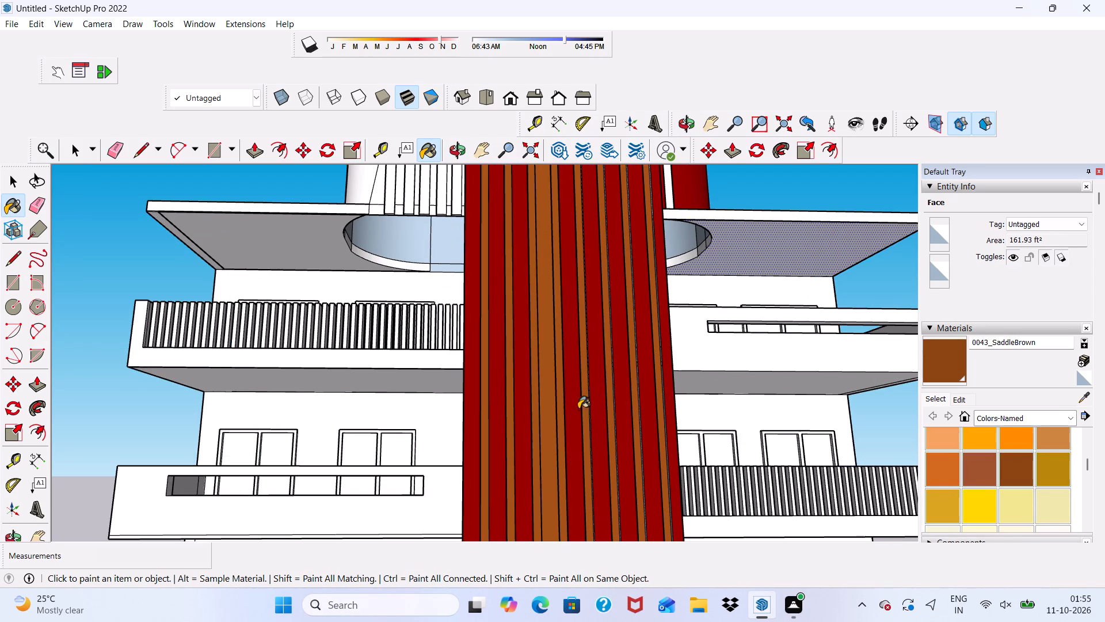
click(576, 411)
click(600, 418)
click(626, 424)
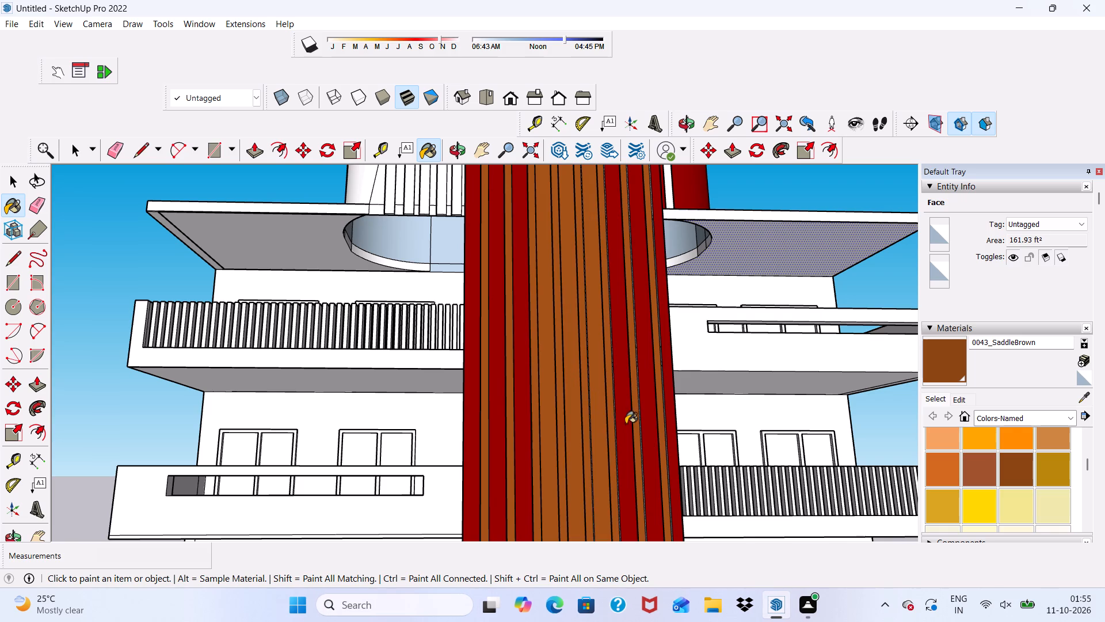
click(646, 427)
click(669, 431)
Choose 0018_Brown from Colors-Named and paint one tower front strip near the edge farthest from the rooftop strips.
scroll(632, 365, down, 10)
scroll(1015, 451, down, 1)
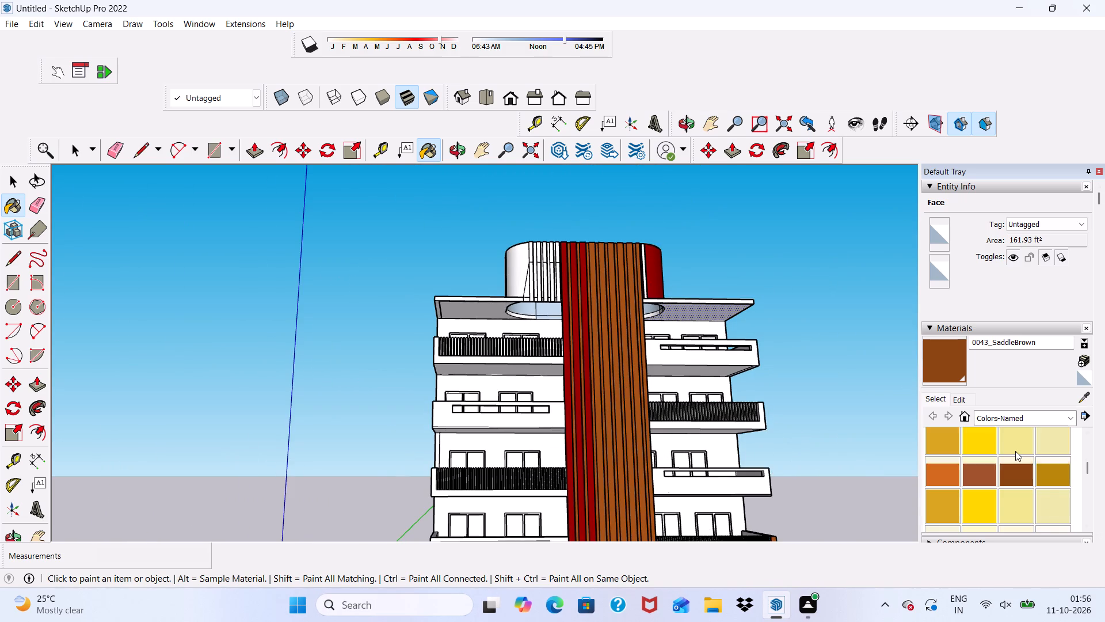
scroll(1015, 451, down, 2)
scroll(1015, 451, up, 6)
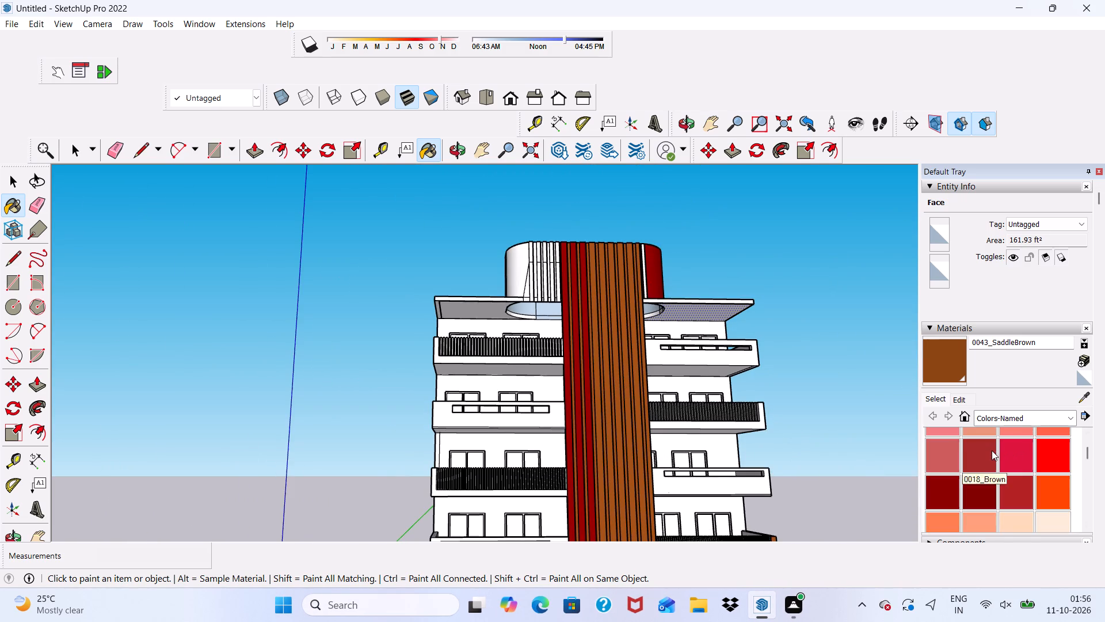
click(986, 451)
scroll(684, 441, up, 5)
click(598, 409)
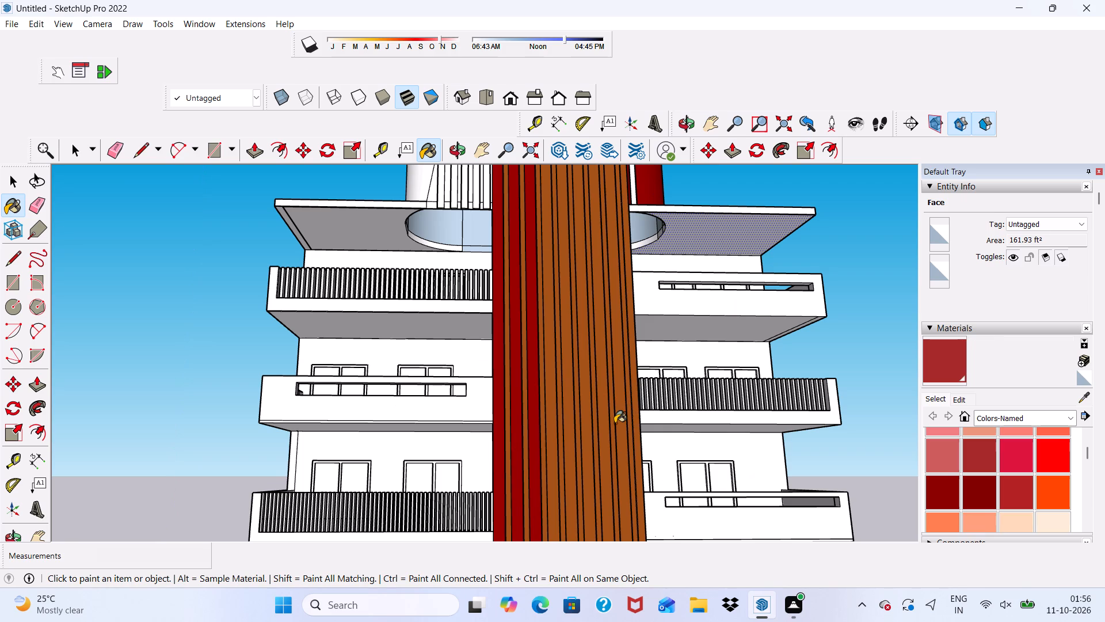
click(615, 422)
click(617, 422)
Choose Wood Veneer 01 from the Wood materials and paint the tower's outermost front strip and the recessed surfaces between strips.
scroll(627, 425, up, 1)
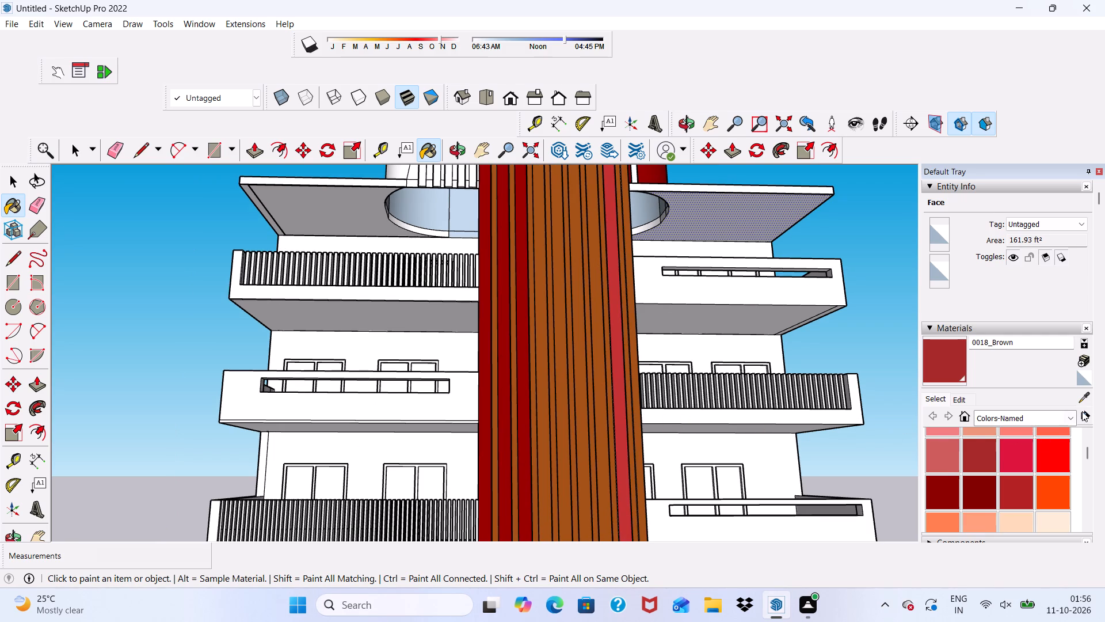
click(1065, 420)
click(1001, 602)
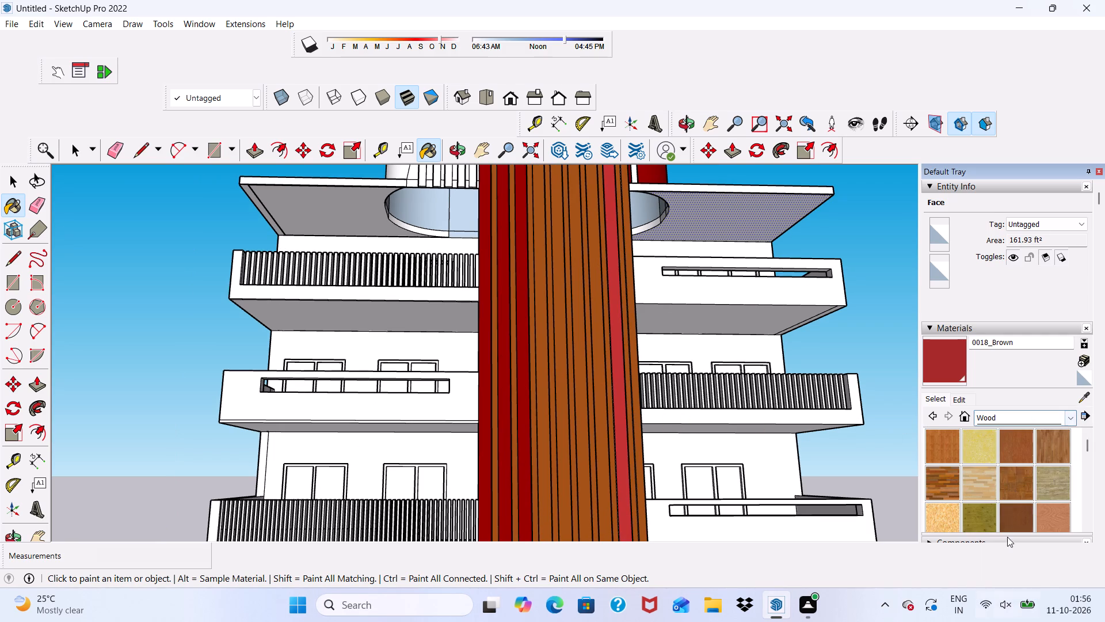
click(1016, 514)
scroll(705, 424, up, 9)
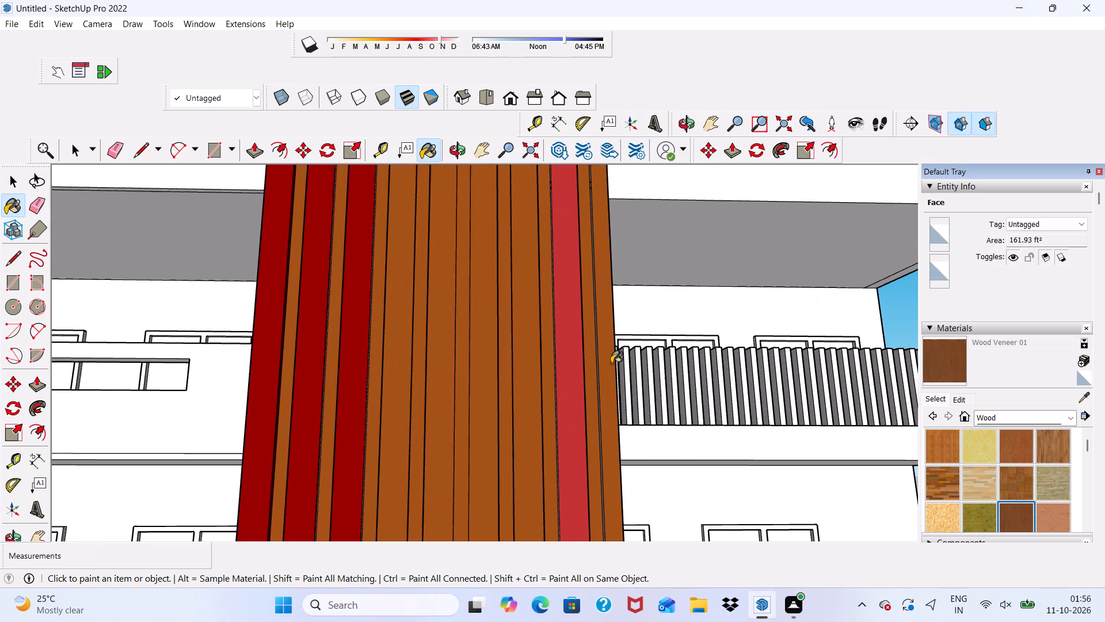
click(610, 362)
click(581, 371)
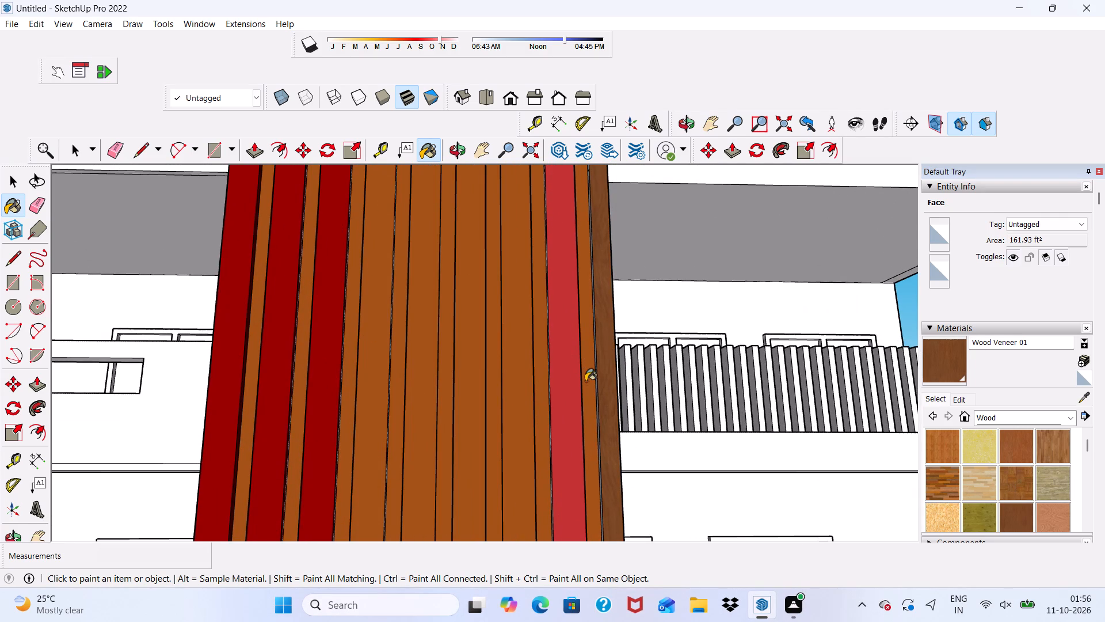
click(585, 381)
click(537, 405)
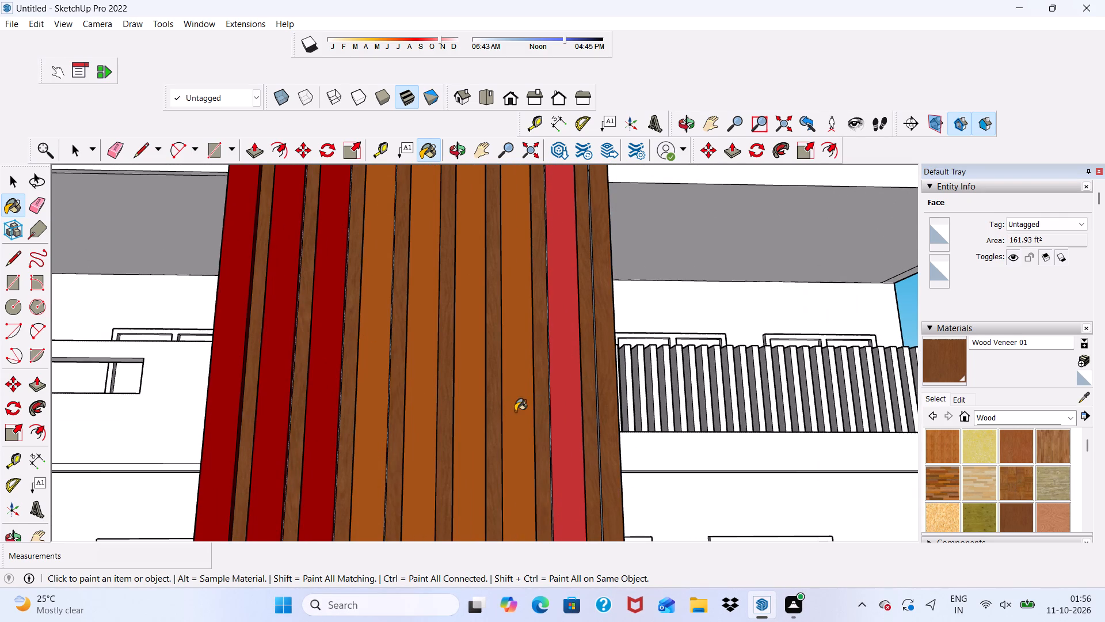
Paint the tower's remaining brown and red front strips Wood Veneer 01, across to the edge nearest the rooftop strips.
click(515, 411)
click(557, 415)
click(461, 404)
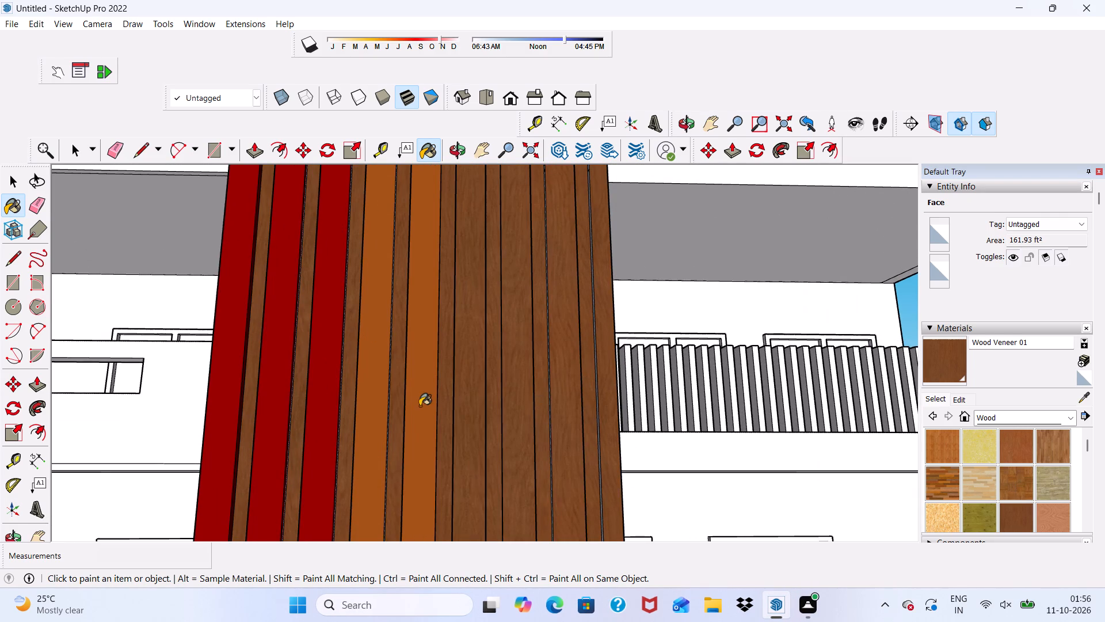
click(417, 406)
click(369, 406)
click(321, 407)
click(280, 399)
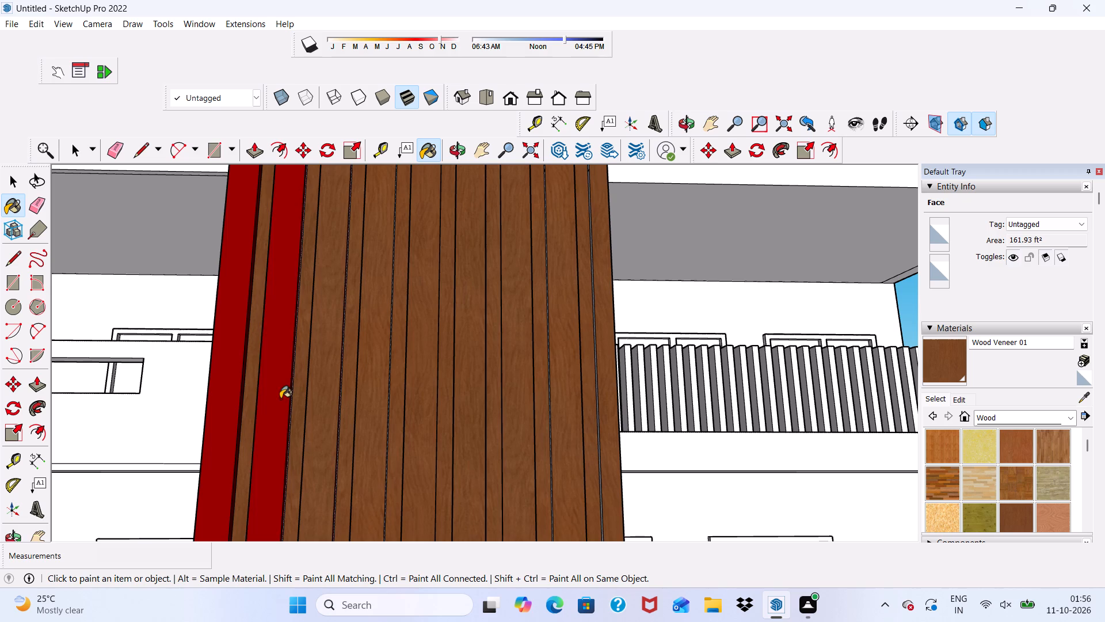
click(224, 399)
Paint the outer side face of the tower edge nearest the rooftop strips Wood Veneer 01, above, below and at the balcony slab.
scroll(327, 386, down, 12)
scroll(496, 349, down, 2)
middle_drag(496, 349, 497, 351)
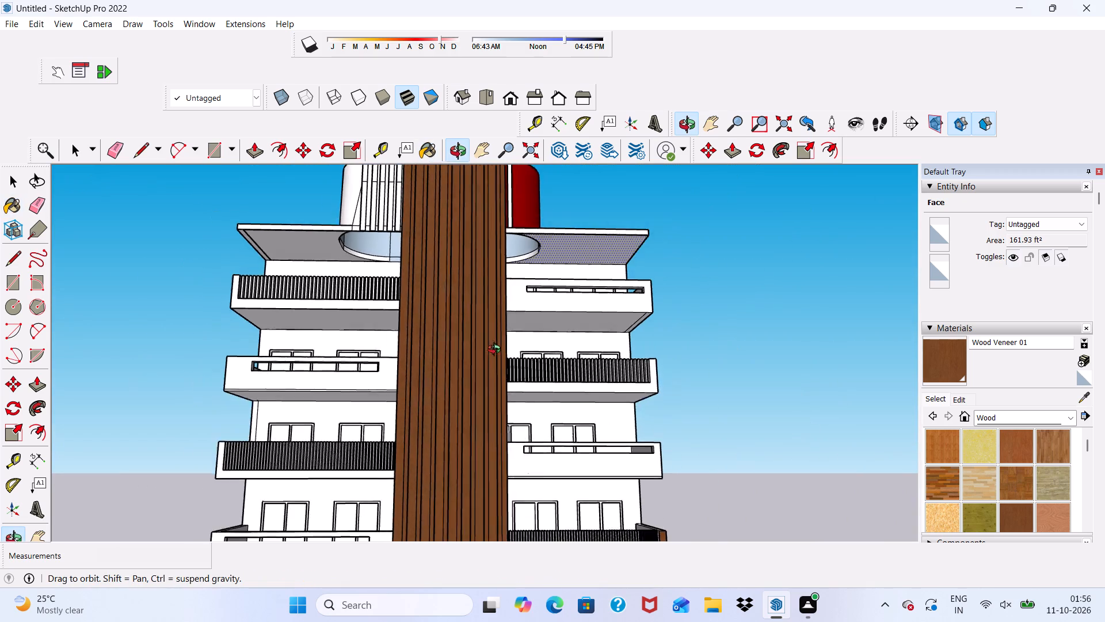
middle_drag(497, 351, 771, 427)
scroll(472, 315, up, 9)
click(487, 257)
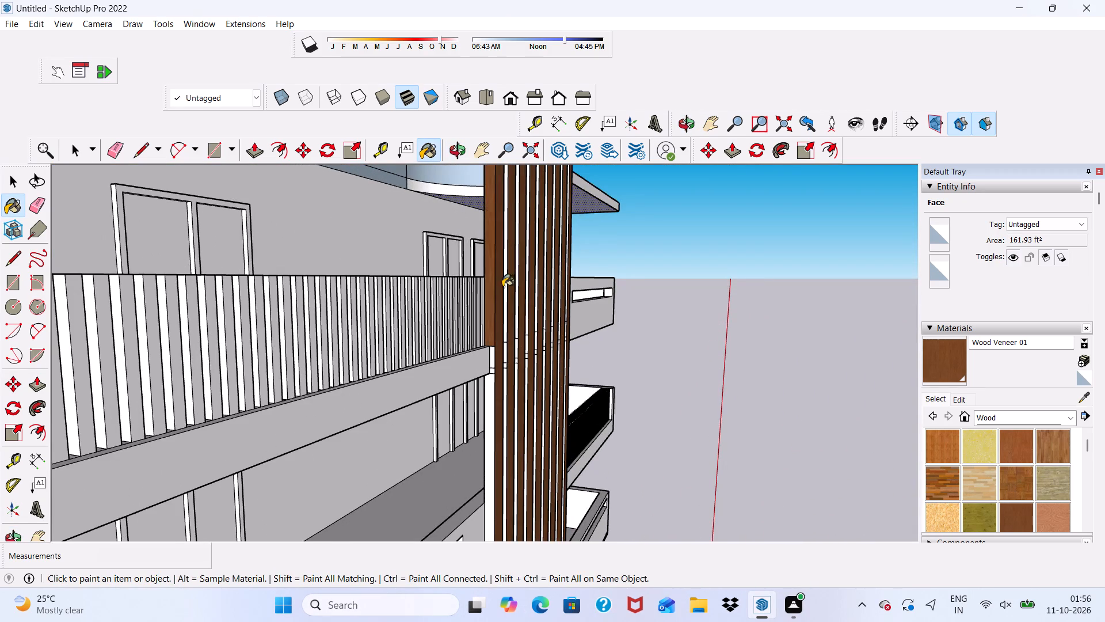
scroll(508, 317, up, 2)
click(487, 424)
drag(489, 366, 491, 379)
click(491, 381)
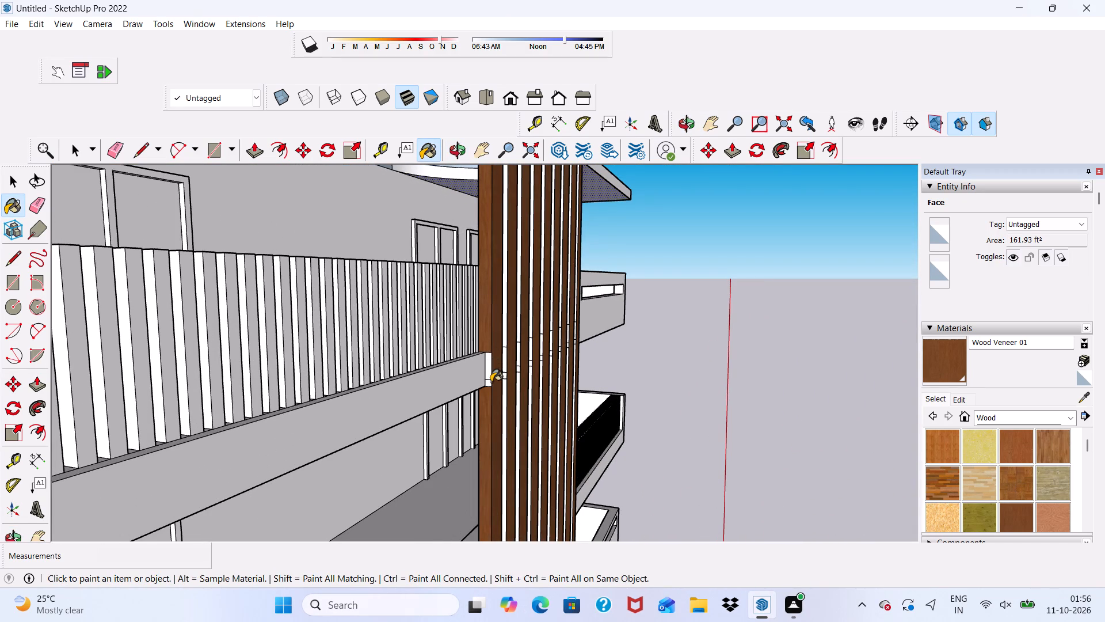
click(491, 382)
drag(485, 370, 487, 361)
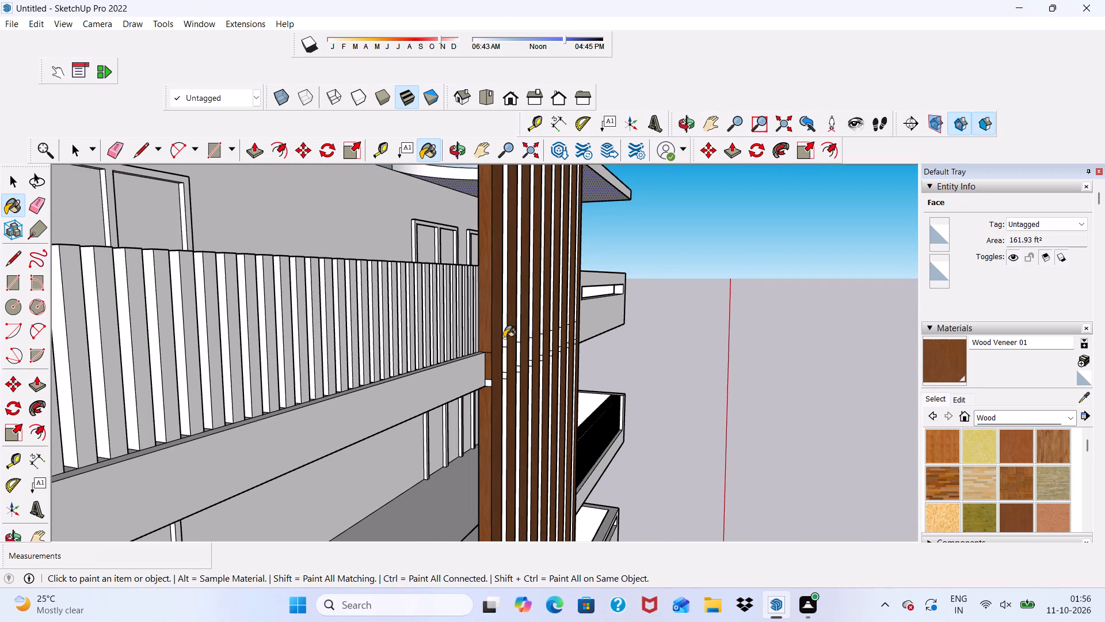
Paint the white side face in the tower's first gap Wood Veneer 01, plus the leftover patch on the outermost side face.
click(504, 338)
click(504, 359)
drag(507, 377, 507, 384)
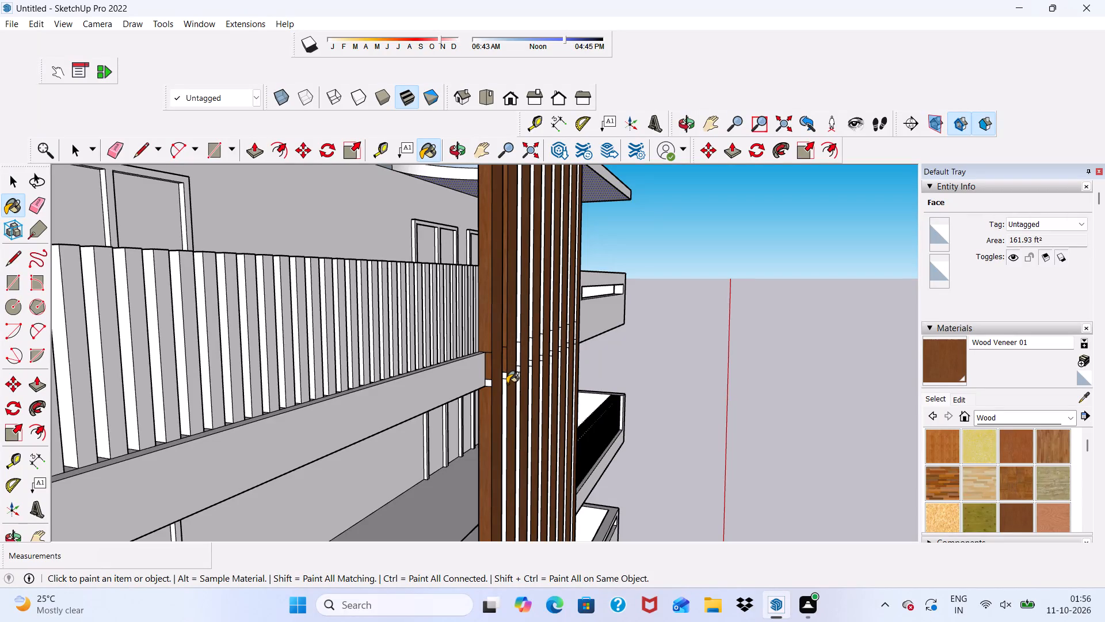
click(502, 393)
scroll(522, 426, up, 10)
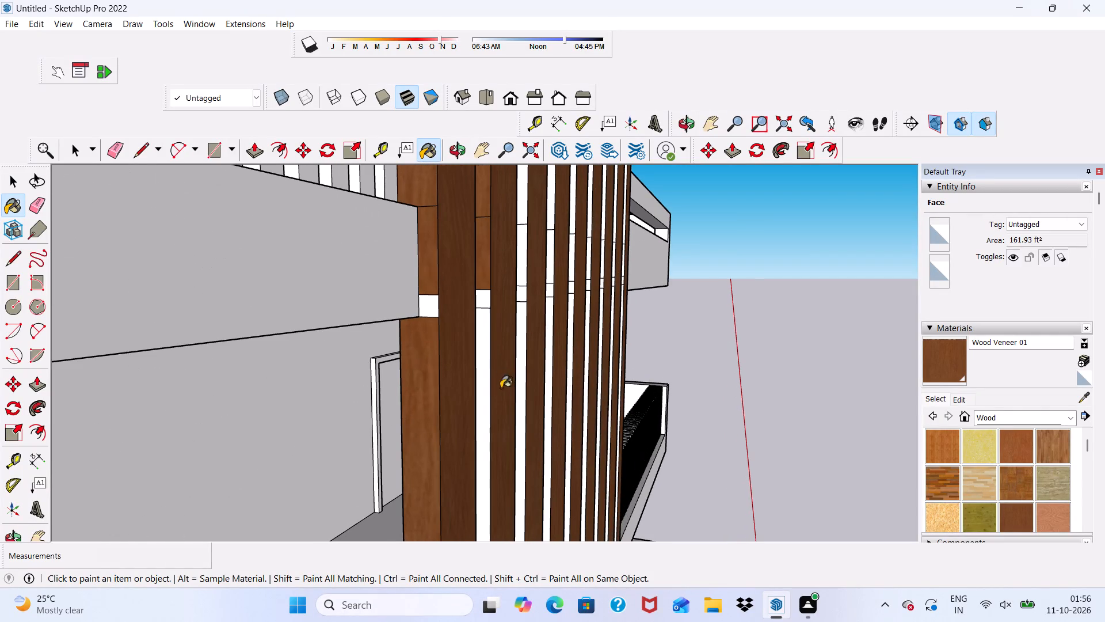
click(481, 366)
click(417, 300)
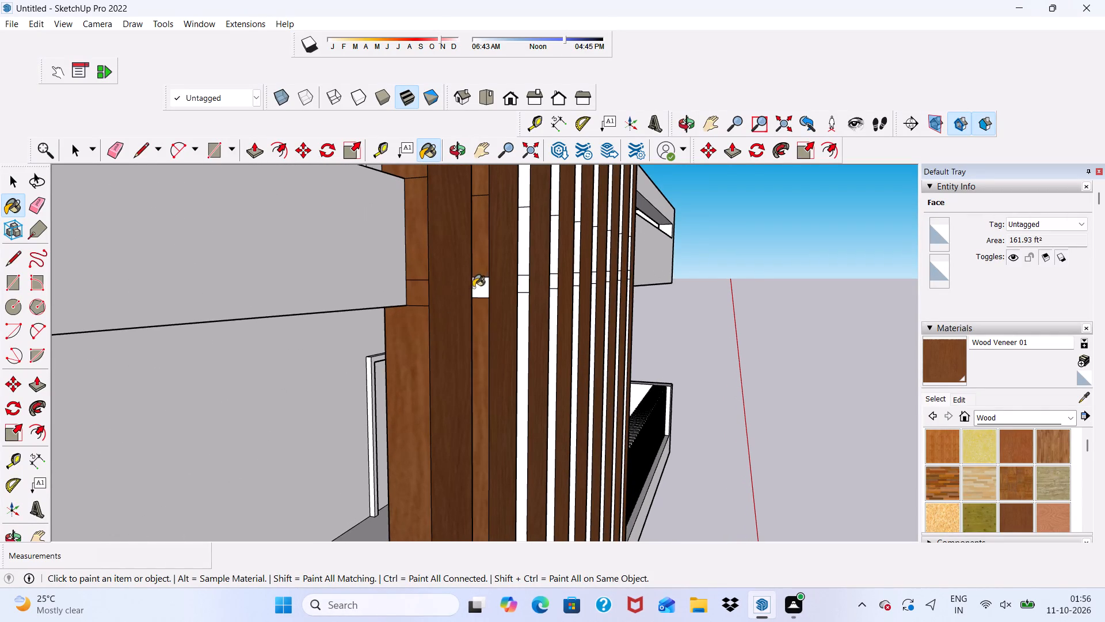
click(482, 289)
Paint all white side-face sections in the tower's second gap Wood Veneer 01.
click(521, 256)
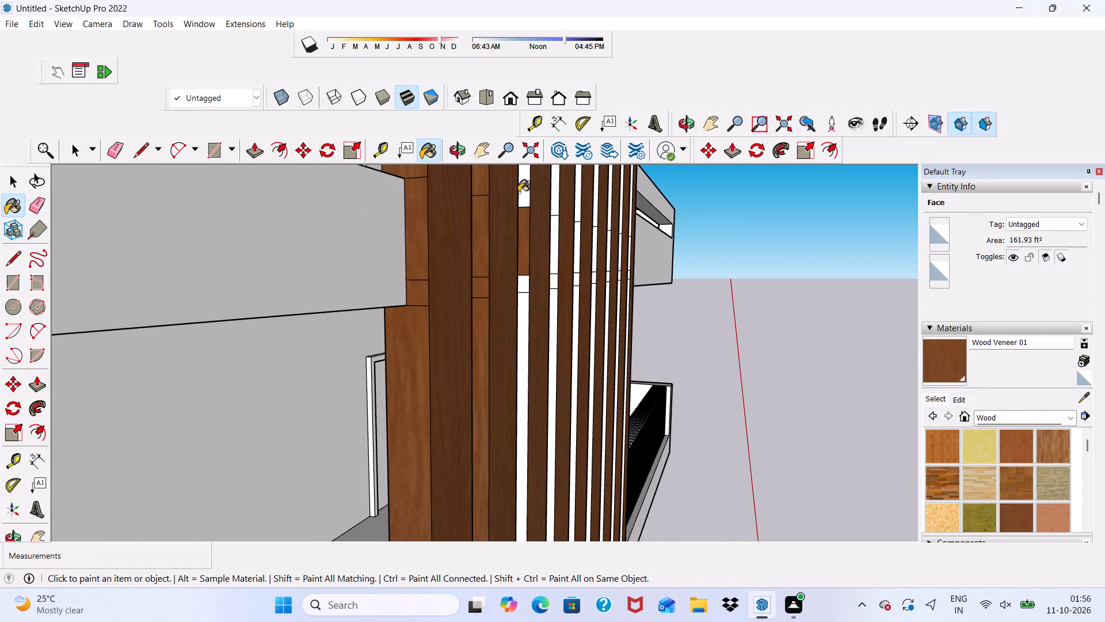
click(520, 191)
click(519, 322)
click(528, 286)
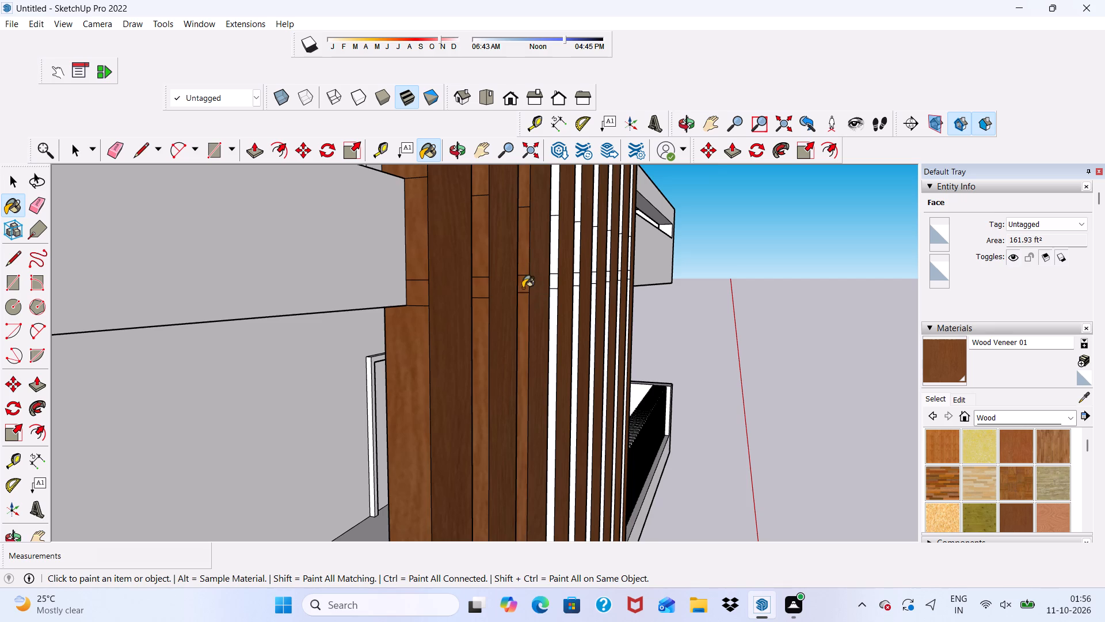
Paint all white side-face sections in the tower's third gap Wood Veneer 01.
drag(558, 314, 558, 321)
click(551, 310)
click(552, 288)
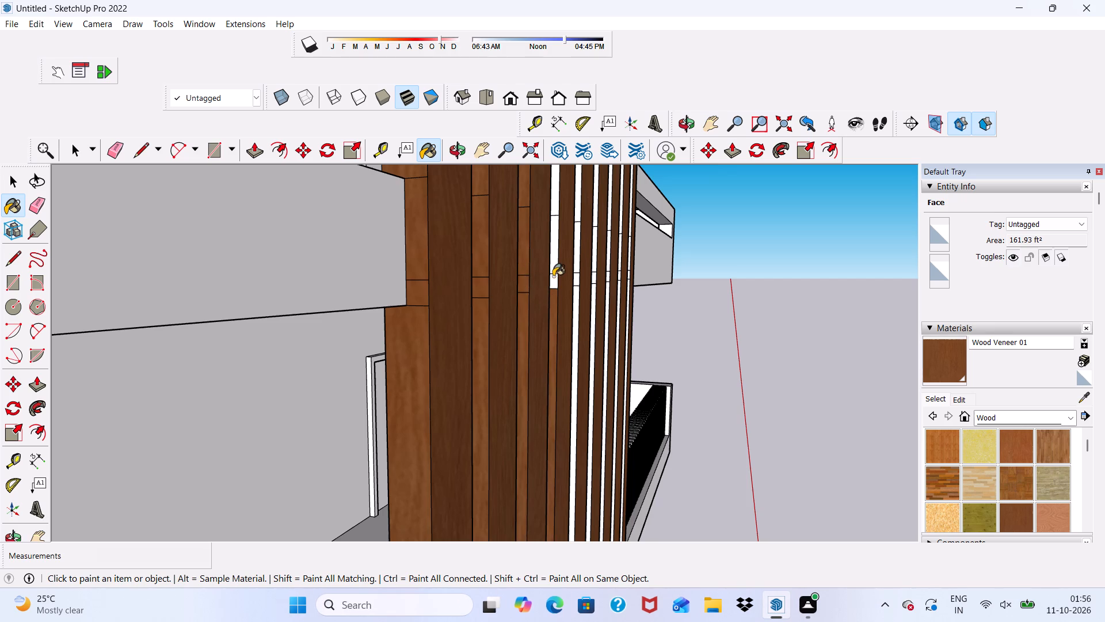
click(554, 263)
click(558, 201)
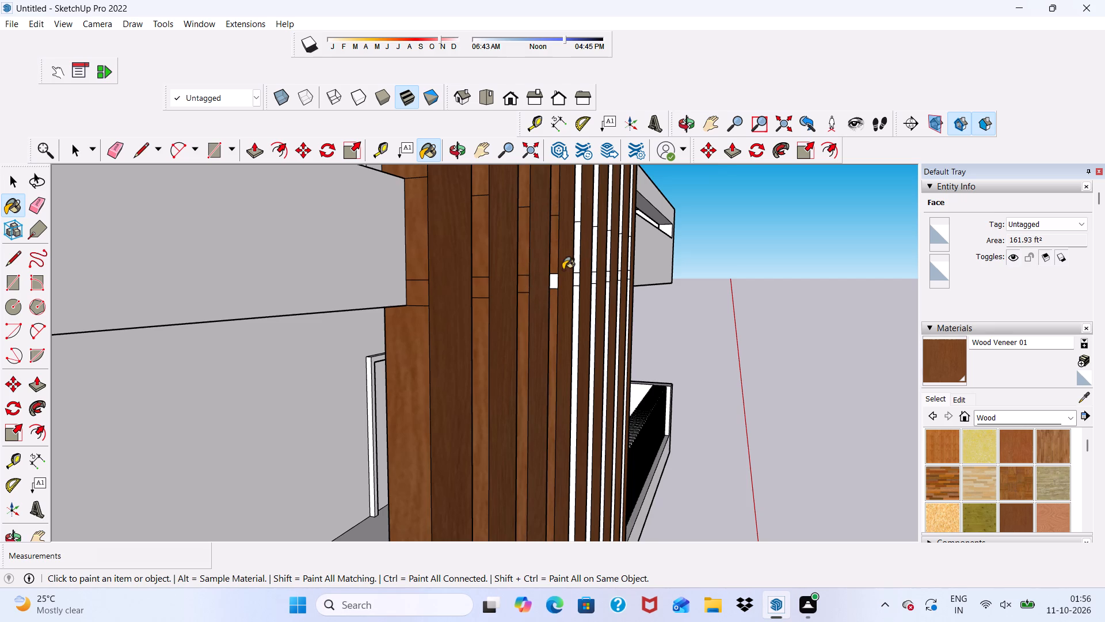
click(551, 280)
Paint all white side-face sections in the tower's fourth gap Wood Veneer 01.
scroll(585, 274, up, 4)
click(578, 256)
click(571, 261)
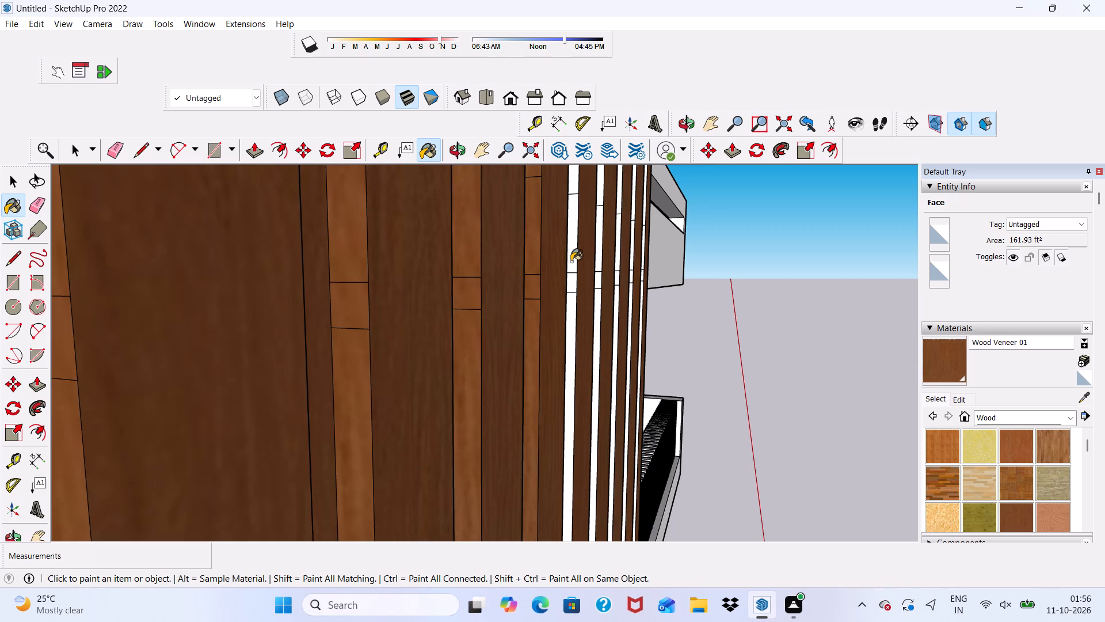
click(571, 328)
click(566, 286)
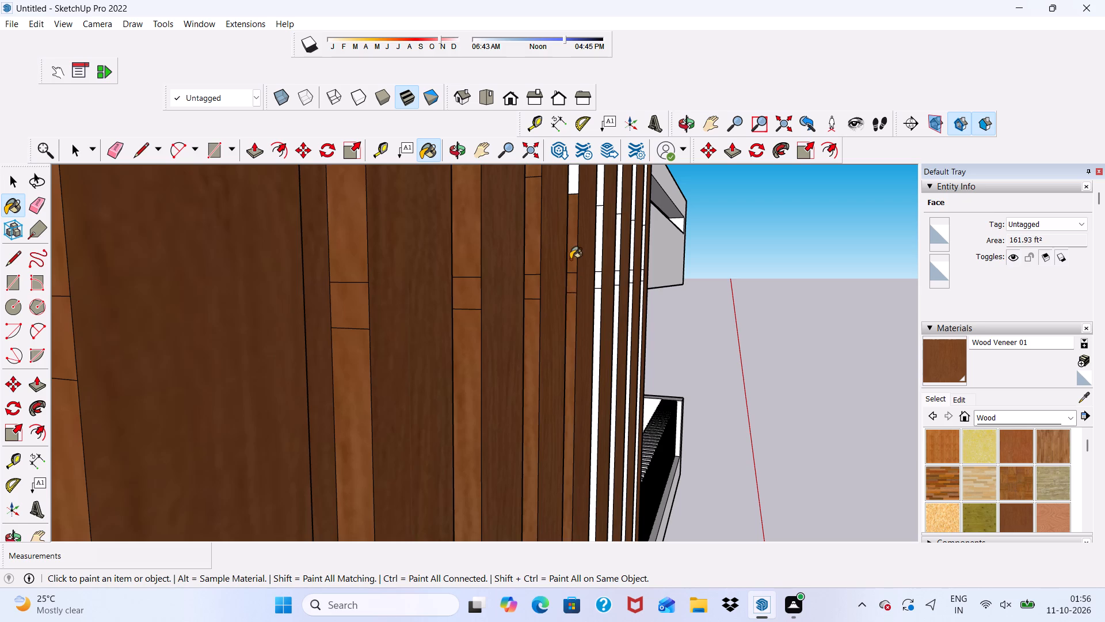
click(570, 184)
Paint the tall upper white side-face sections in the tower's remaining four gaps Wood Veneer 01.
scroll(589, 309, down, 18)
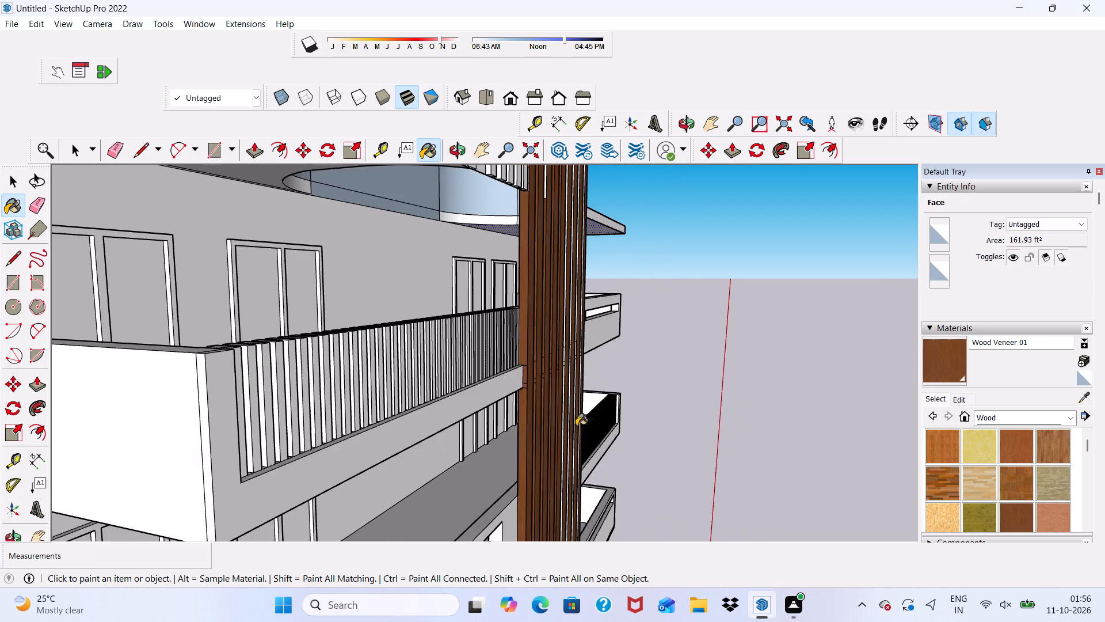
scroll(535, 260, up, 16)
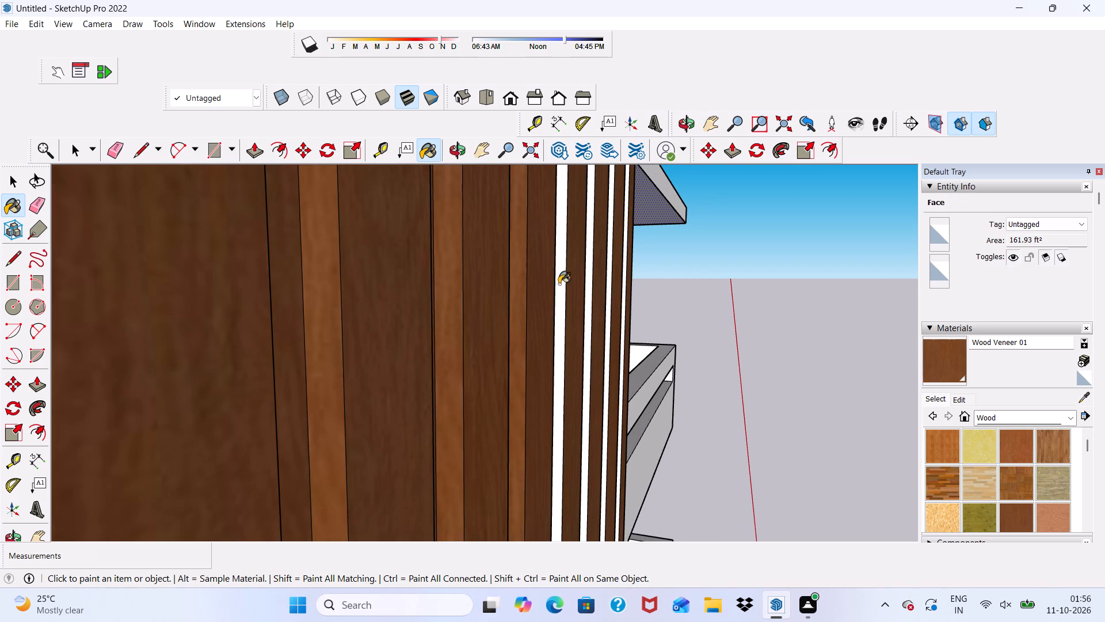
click(562, 287)
click(589, 305)
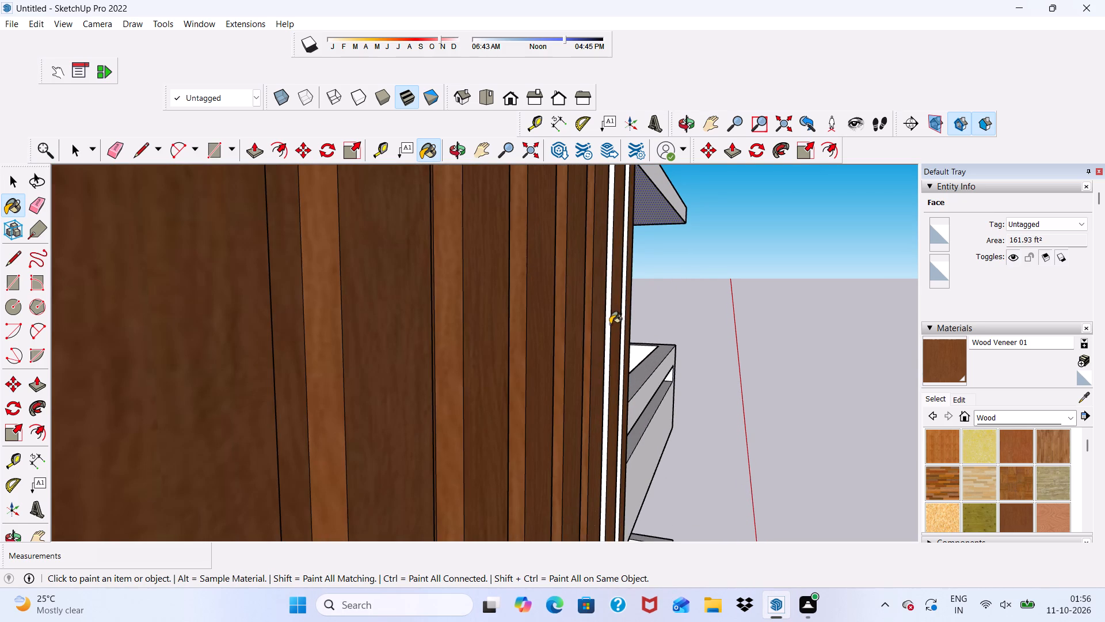
click(605, 329)
scroll(637, 345, up, 4)
scroll(615, 333, down, 1)
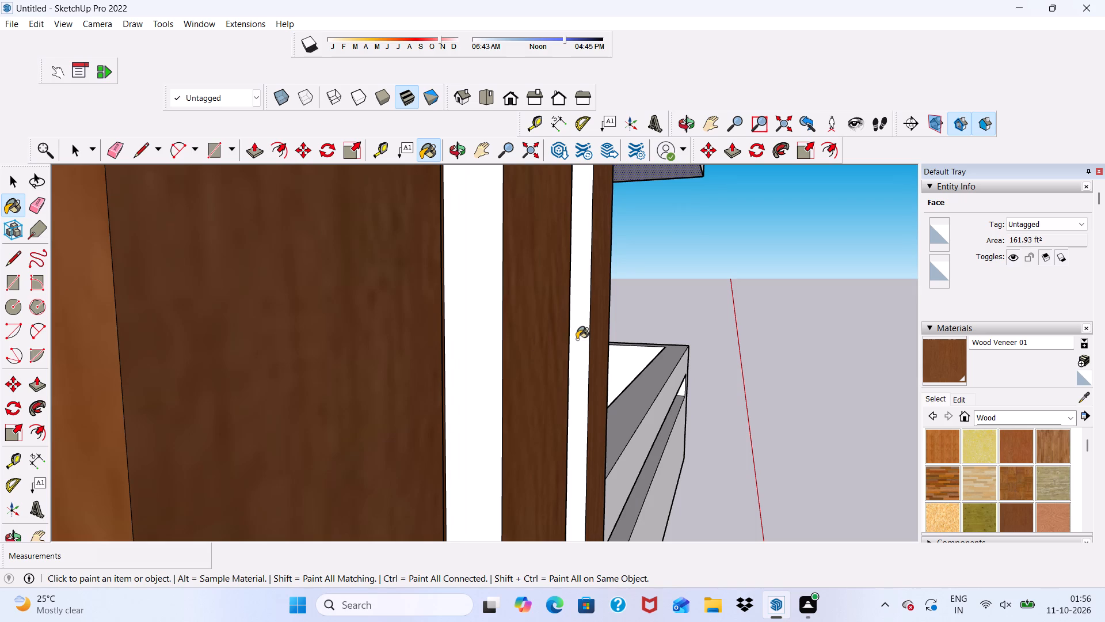
click(577, 339)
click(491, 360)
Paint the tall lower white side-face sections in the same four gaps Wood Veneer 01.
scroll(461, 306, down, 6)
scroll(474, 257, down, 11)
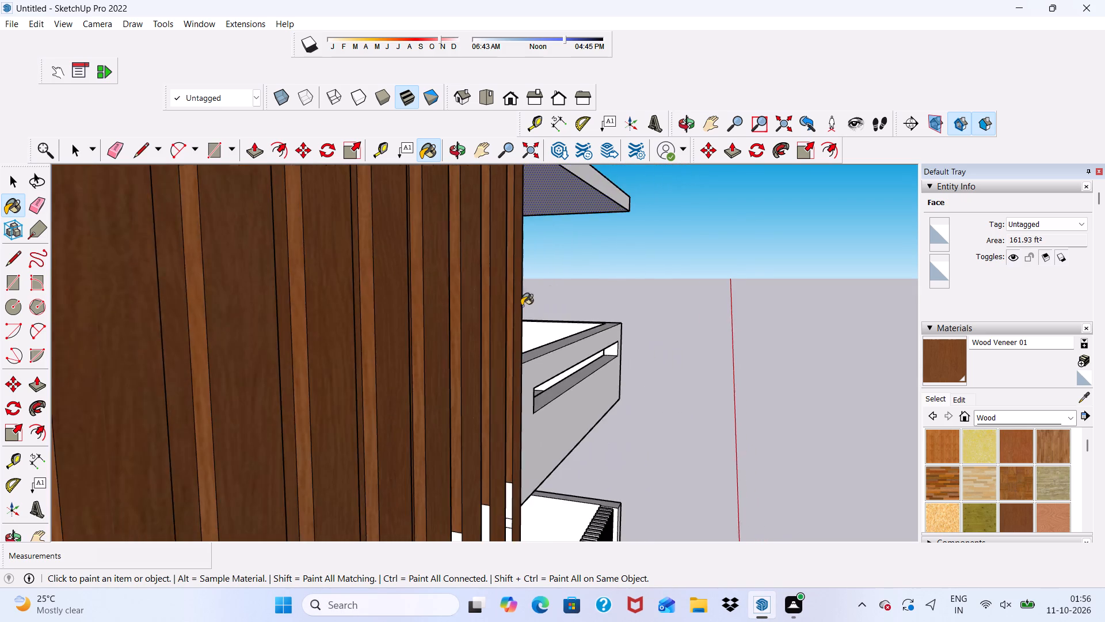
scroll(521, 306, down, 8)
scroll(514, 452, up, 12)
click(491, 385)
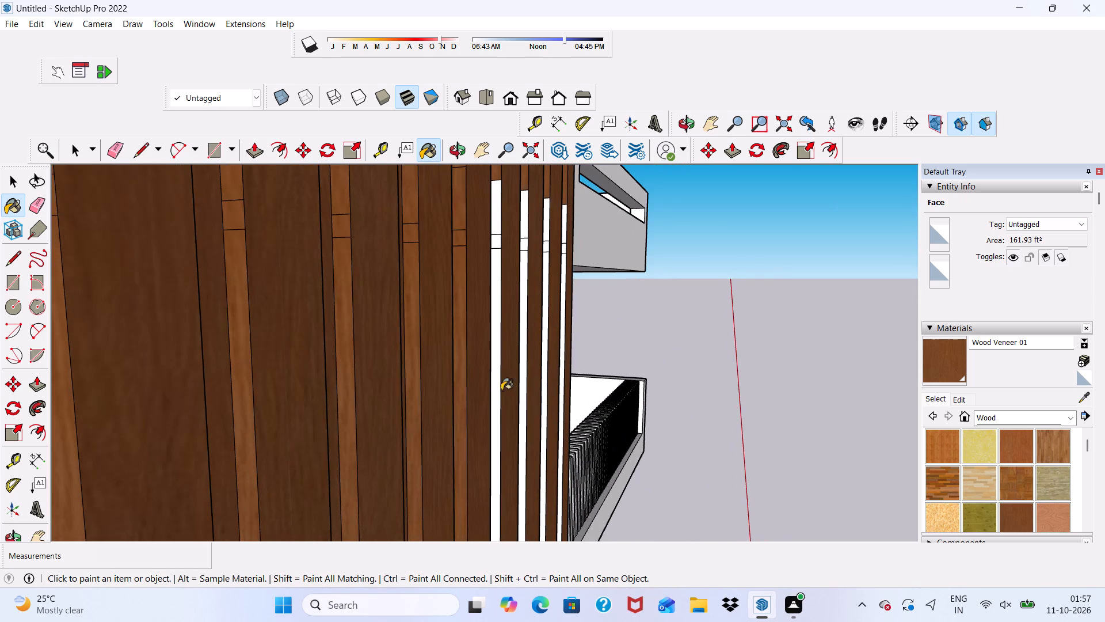
scroll(522, 399, up, 1)
click(522, 396)
click(487, 410)
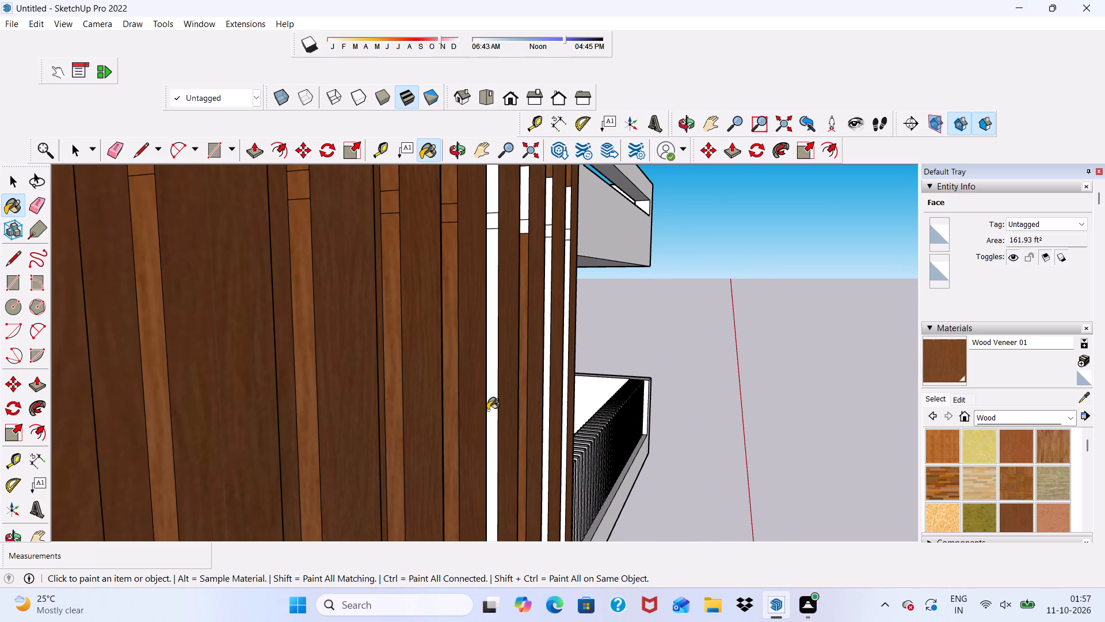
scroll(569, 414, up, 5)
click(527, 415)
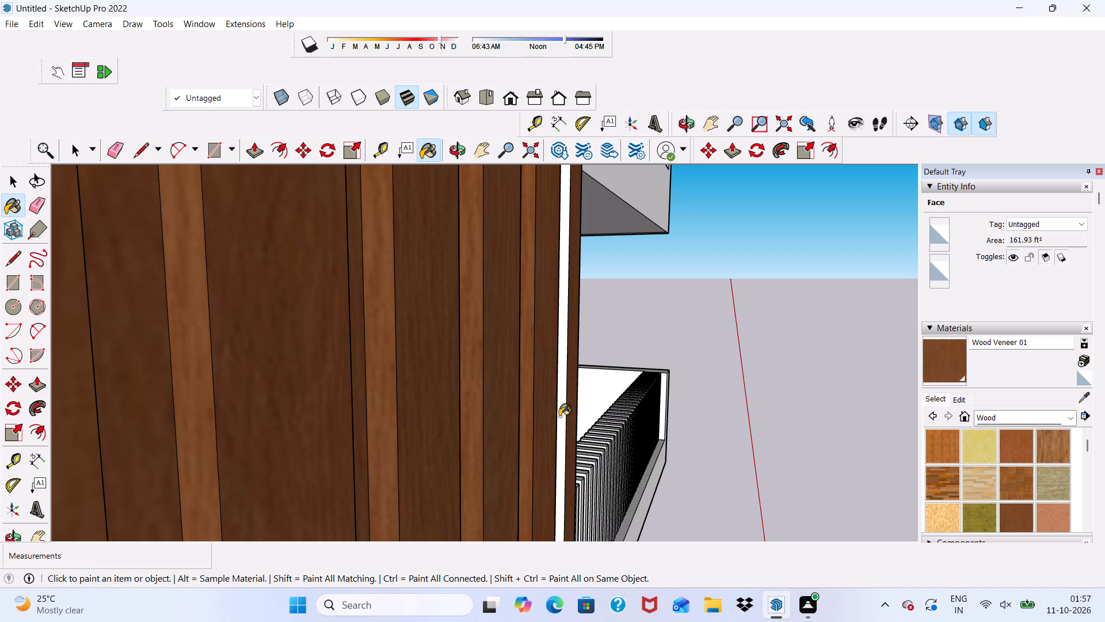
click(559, 416)
Paint the short white side-face sections at the balcony slab in the same four gaps Wood Veneer 01.
scroll(561, 416, down, 8)
scroll(483, 264, up, 5)
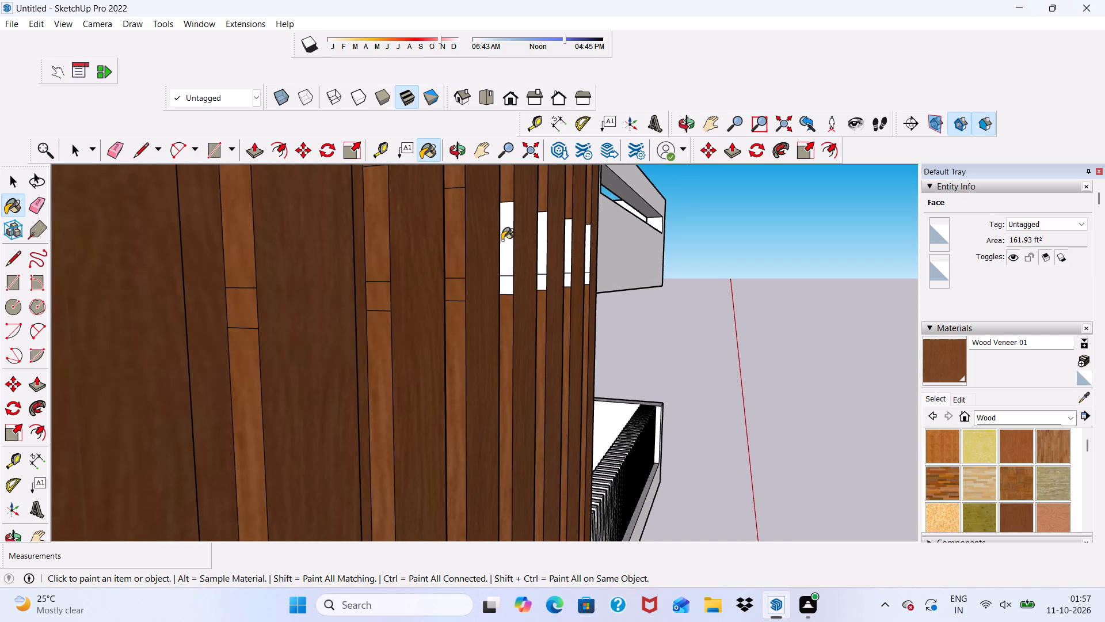
click(502, 240)
click(509, 293)
click(538, 255)
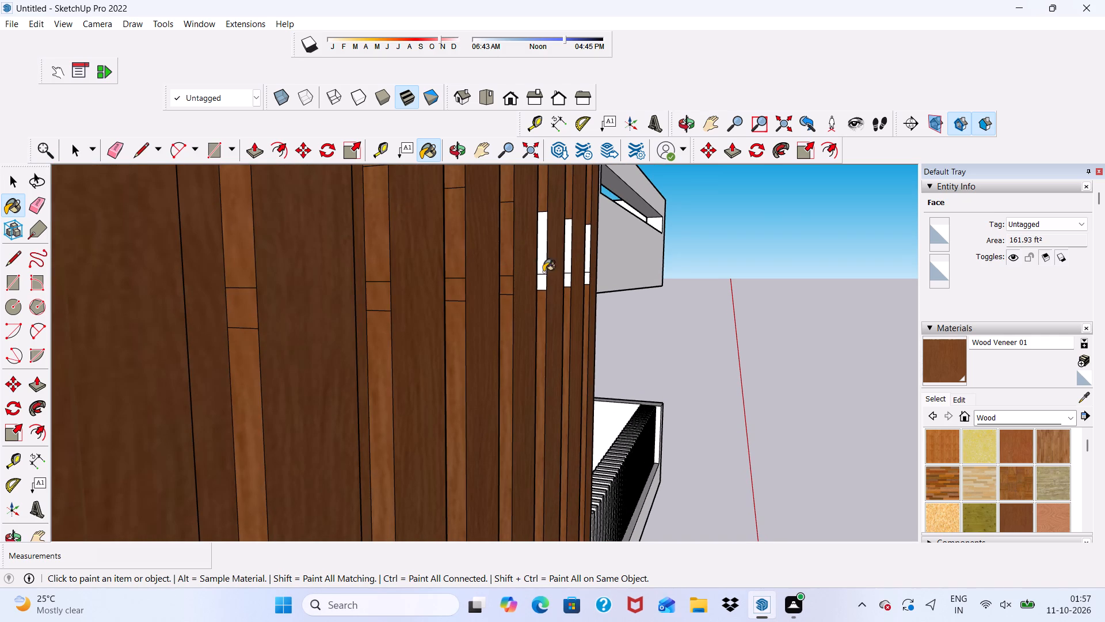
click(544, 282)
drag(573, 263, 565, 264)
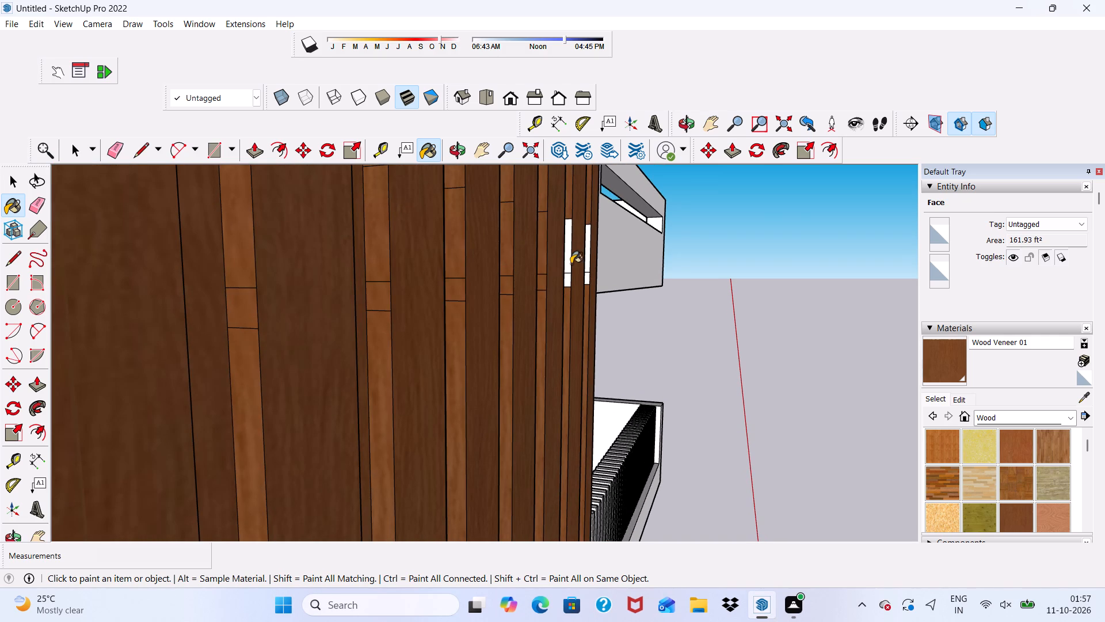
click(571, 264)
click(567, 282)
scroll(595, 261, up, 4)
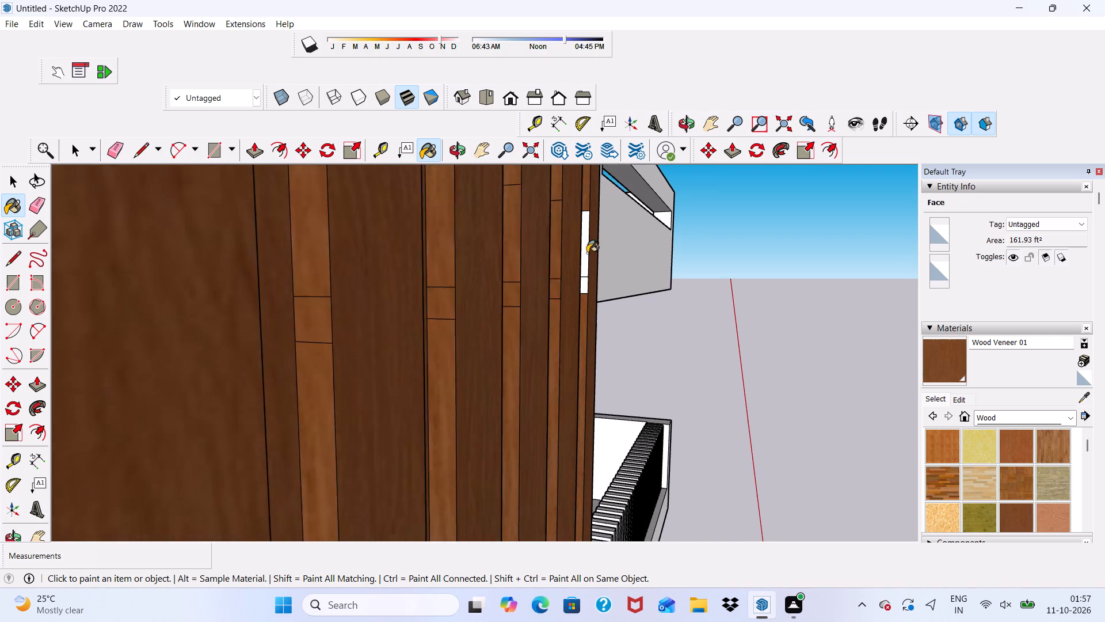
click(582, 248)
click(584, 285)
Paint the red outer side face on the tower's opposite edge and the nearest red side faces in its gaps Wood Veneer 01.
scroll(582, 285, down, 5)
middle_drag(582, 298, 527, 318)
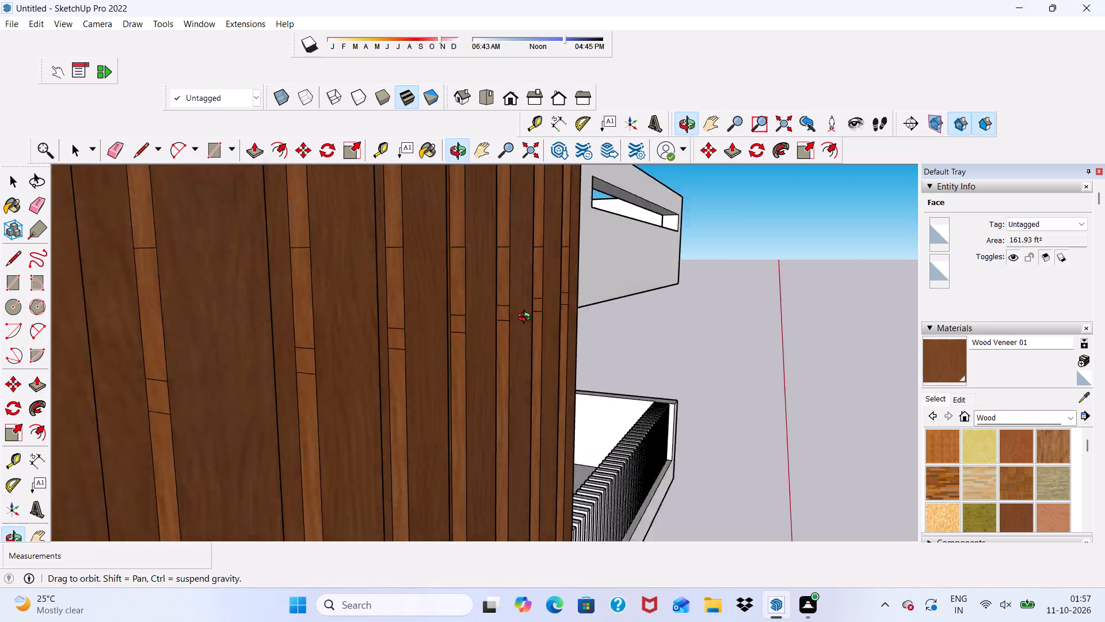
middle_drag(527, 318, 304, 359)
scroll(291, 335, down, 10)
middle_drag(443, 346, 270, 383)
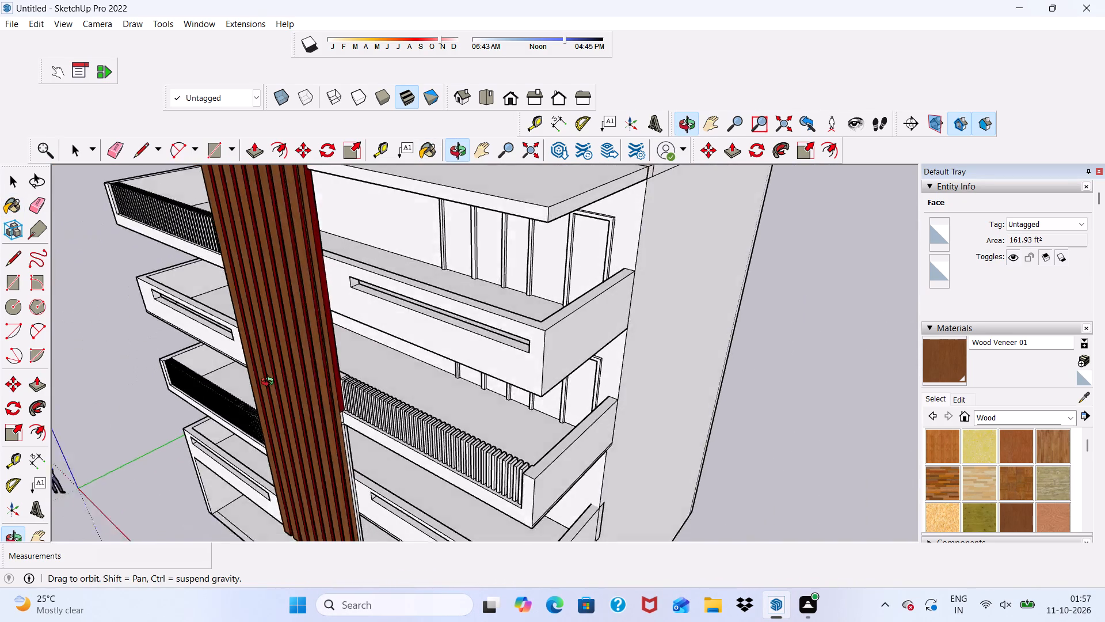
middle_drag(270, 383, 253, 392)
scroll(345, 385, up, 10)
click(328, 325)
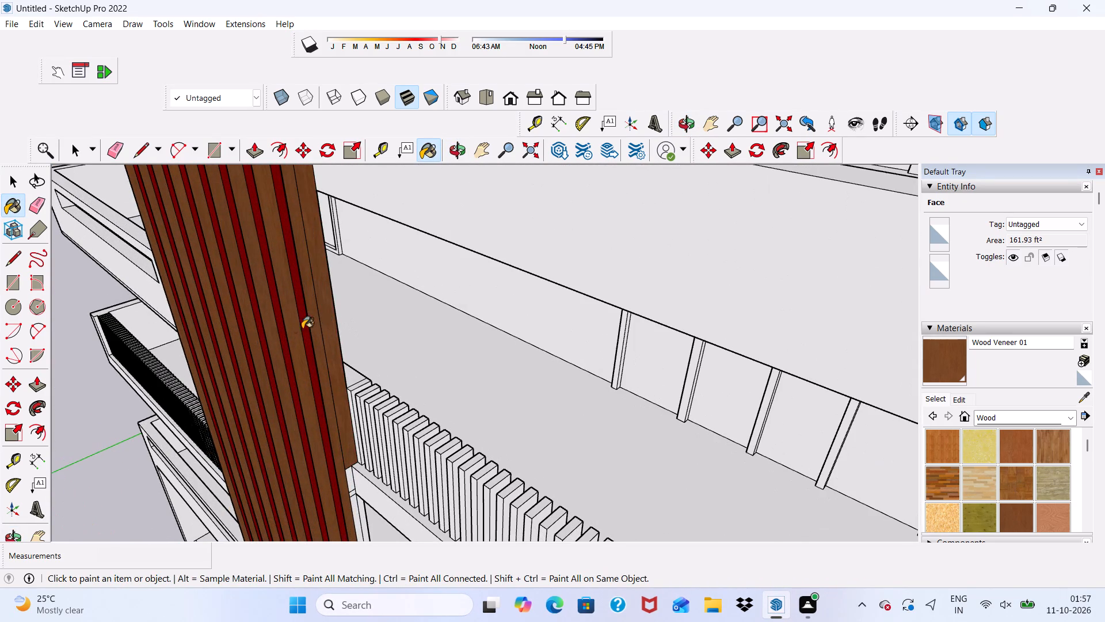
click(304, 328)
scroll(294, 331, up, 5)
click(266, 321)
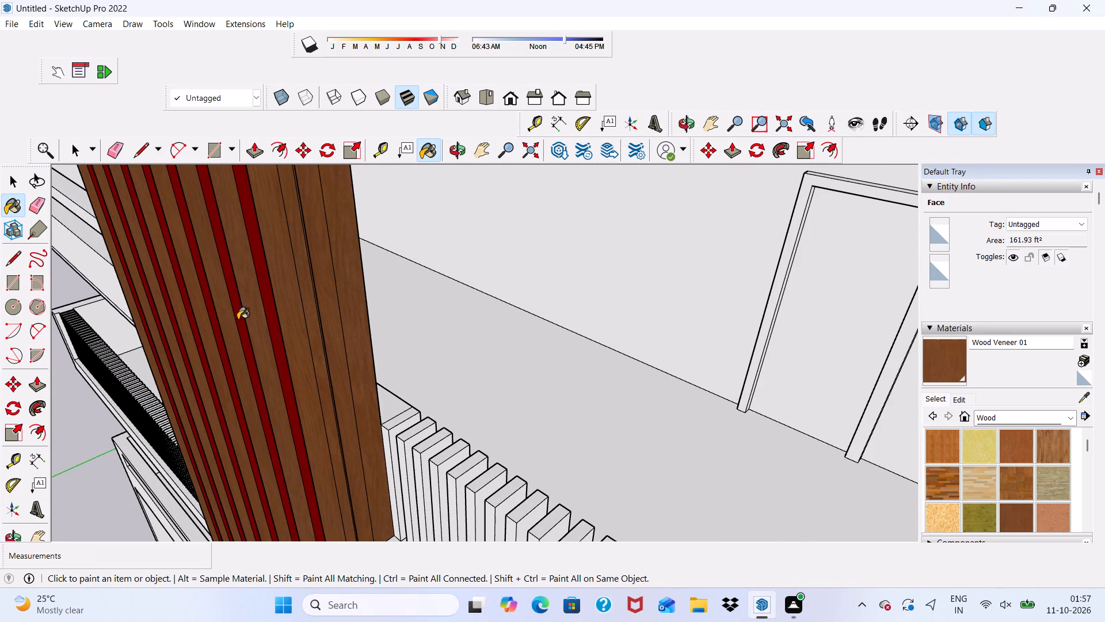
click(238, 318)
click(270, 319)
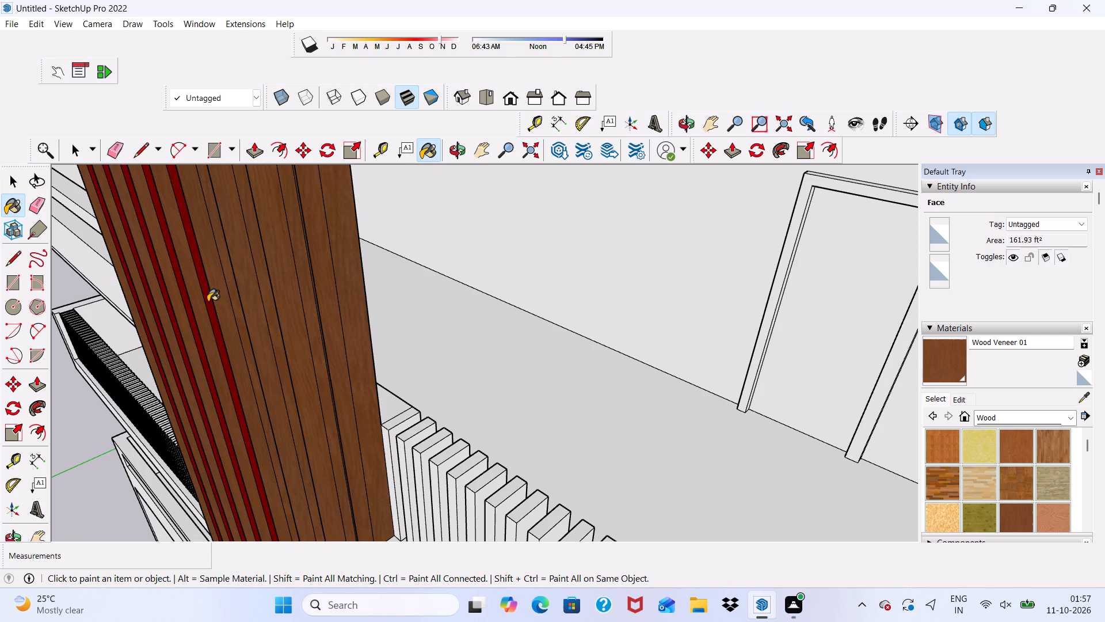
Paint the remaining red side faces between the tower's strips Wood Veneer 01, across to the far edge.
click(207, 301)
click(186, 299)
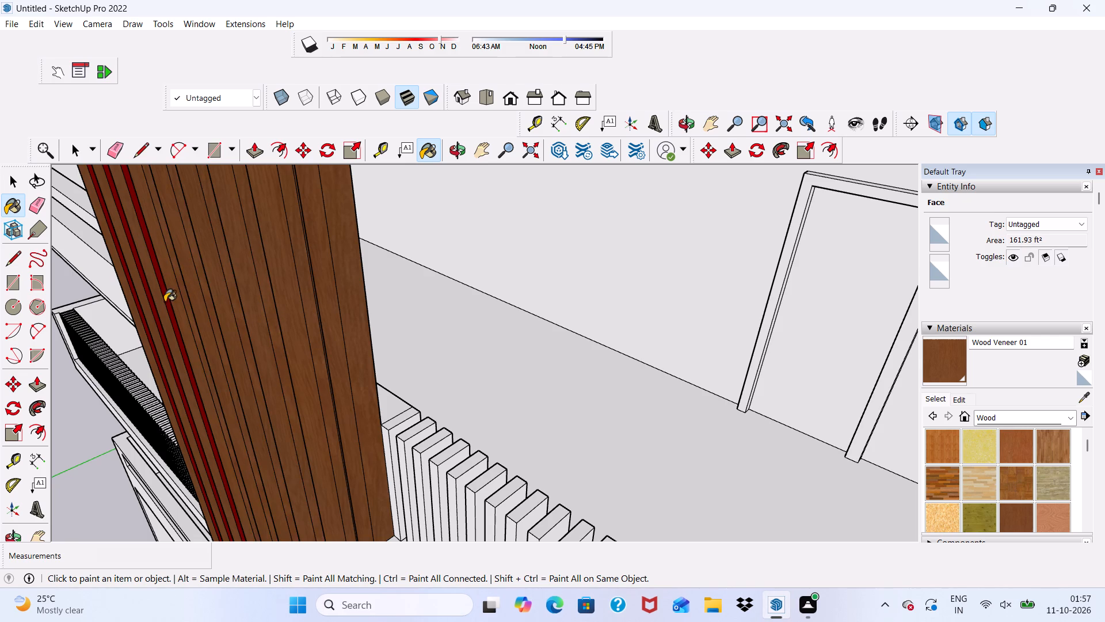
click(165, 302)
scroll(155, 303, up, 9)
click(176, 292)
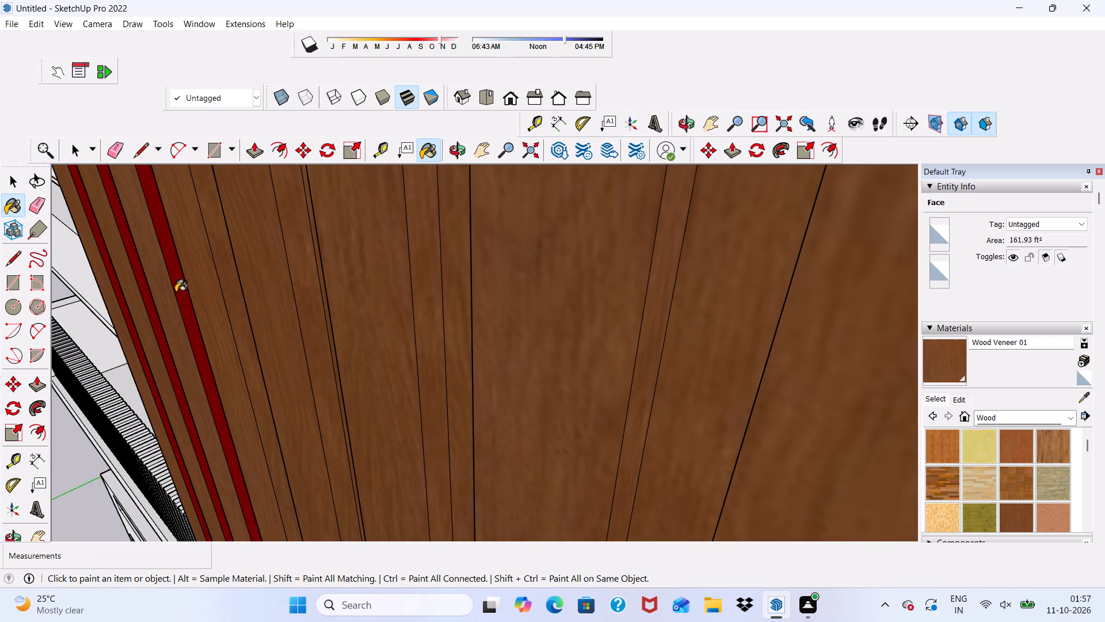
click(184, 290)
click(146, 301)
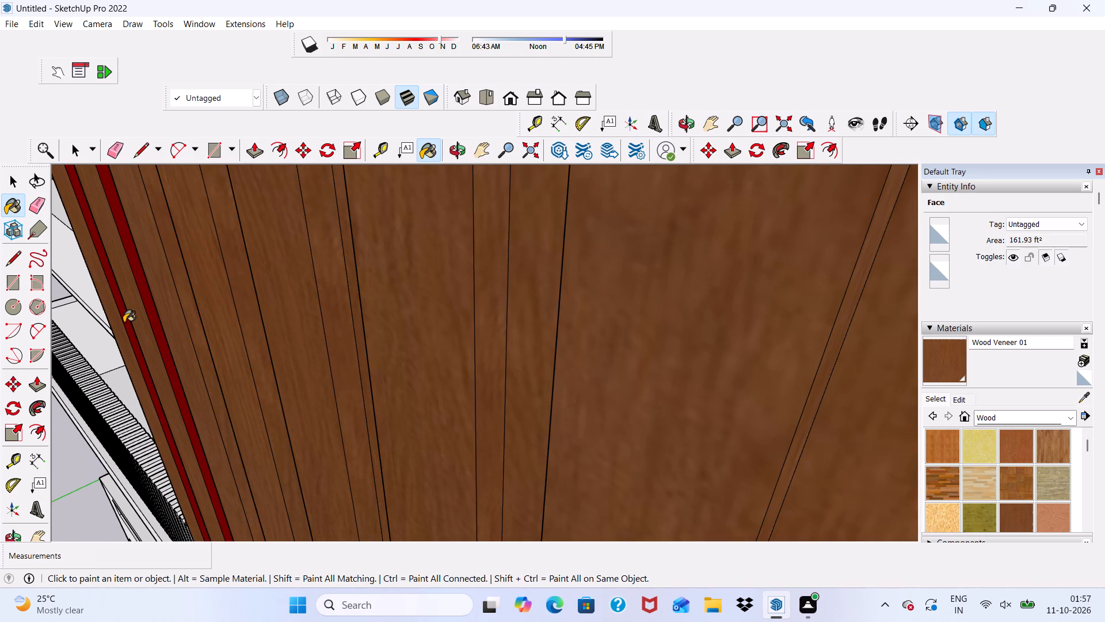
click(124, 323)
scroll(141, 333, down, 5)
scroll(165, 348, up, 11)
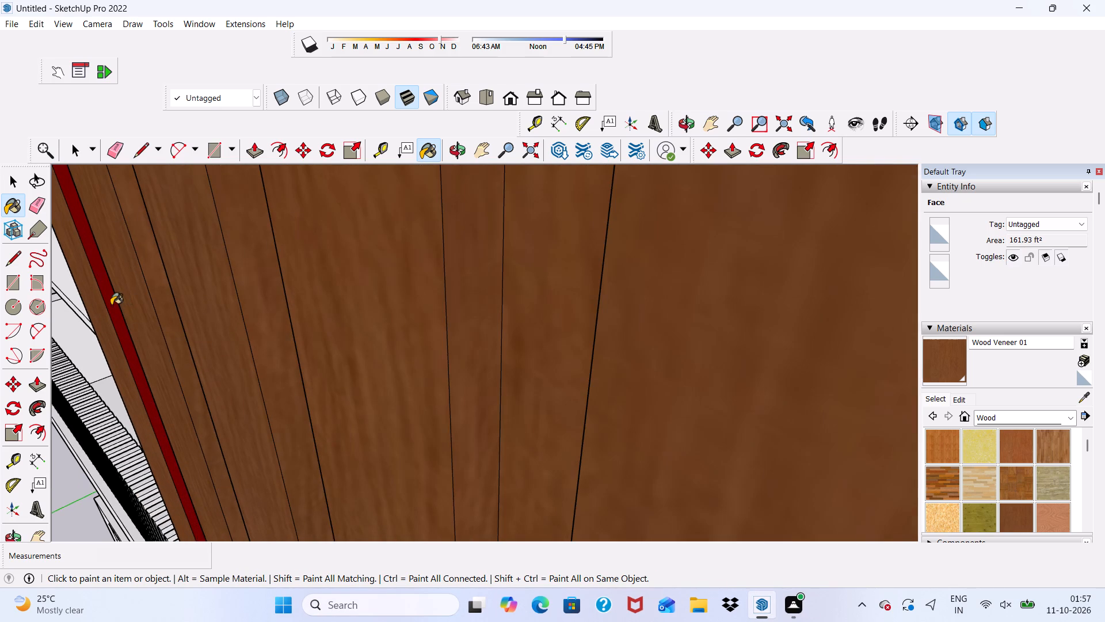
click(111, 305)
scroll(158, 345, down, 19)
scroll(500, 283, down, 9)
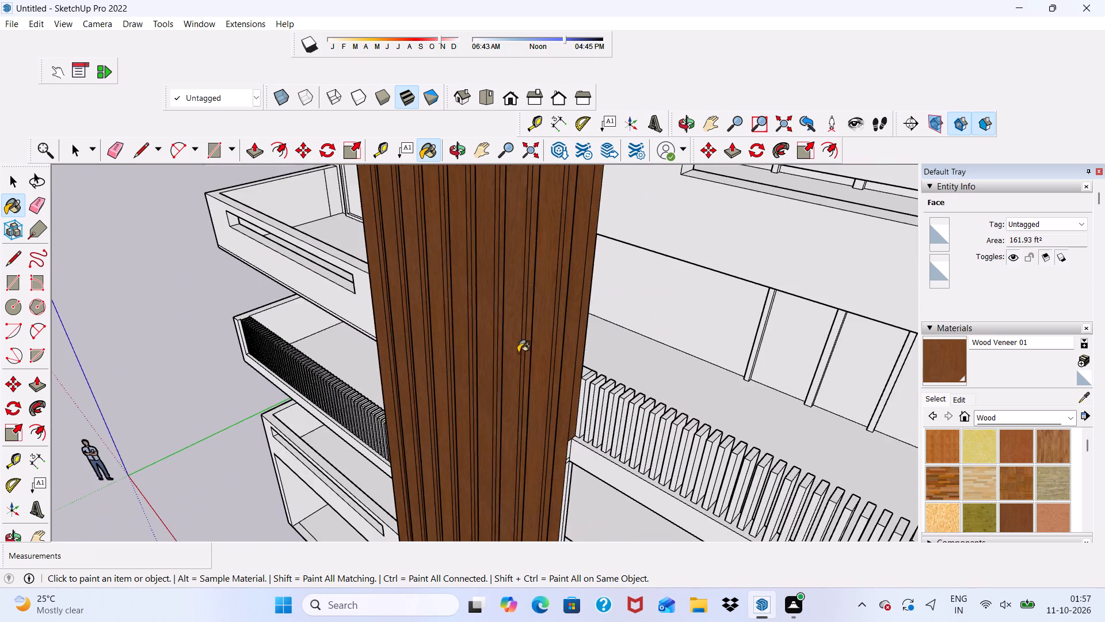
Paint the rooftop oval volume's red curved front, the narrow faces beside it and the adjoining white curved face Wood Veneer 01.
scroll(518, 352, down, 8)
scroll(489, 292, down, 11)
scroll(512, 225, up, 6)
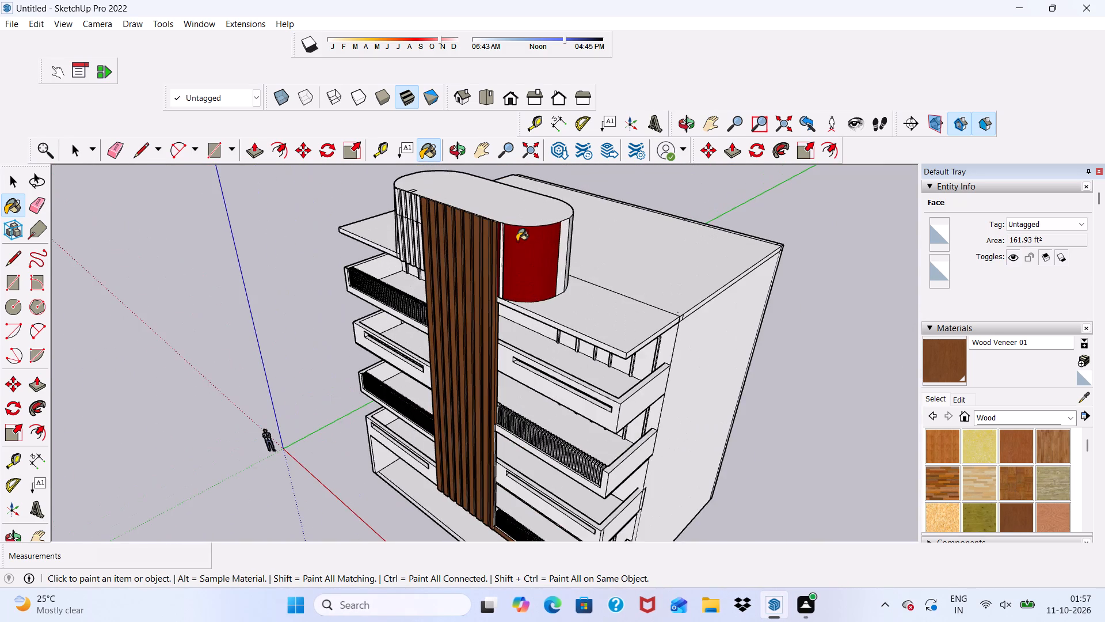
click(517, 241)
scroll(485, 250, up, 5)
click(512, 246)
scroll(514, 246, up, 4)
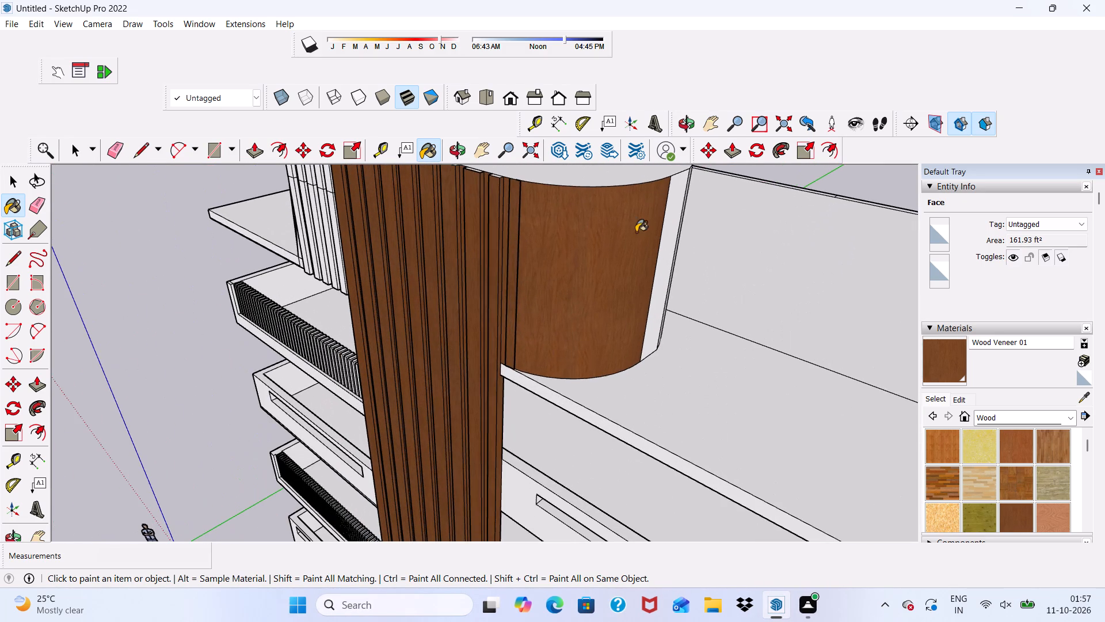
drag(659, 238, 668, 243)
middle_drag(673, 248, 480, 269)
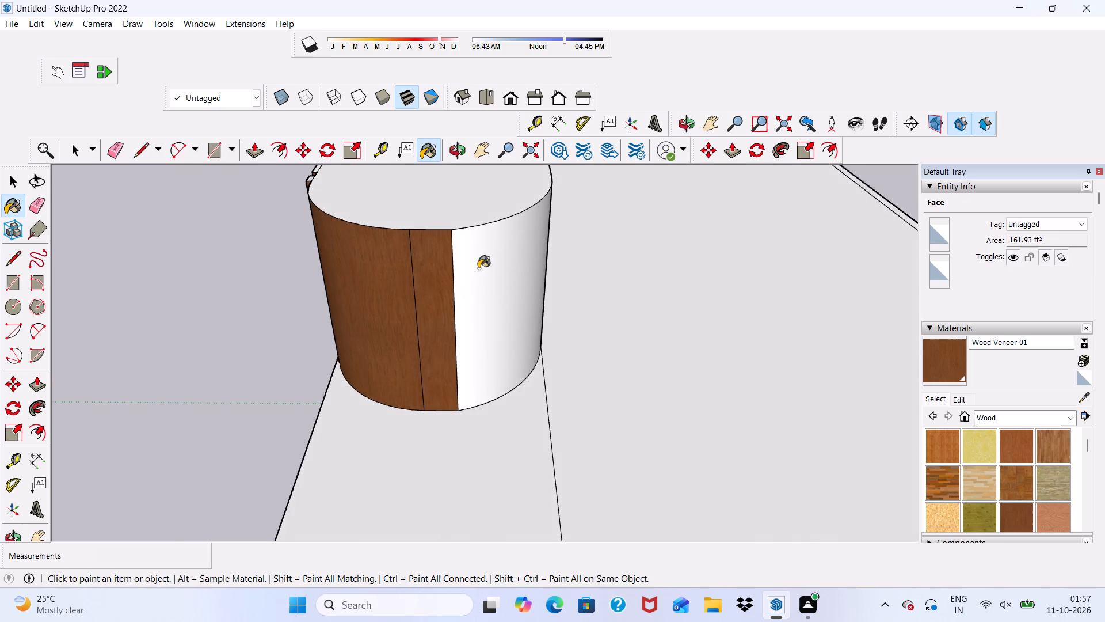
click(471, 266)
Paint the rooftop oval volume's long back wall, top face and remaining white faces at the far end Wood Veneer 01.
middle_drag(512, 295, 271, 329)
click(409, 260)
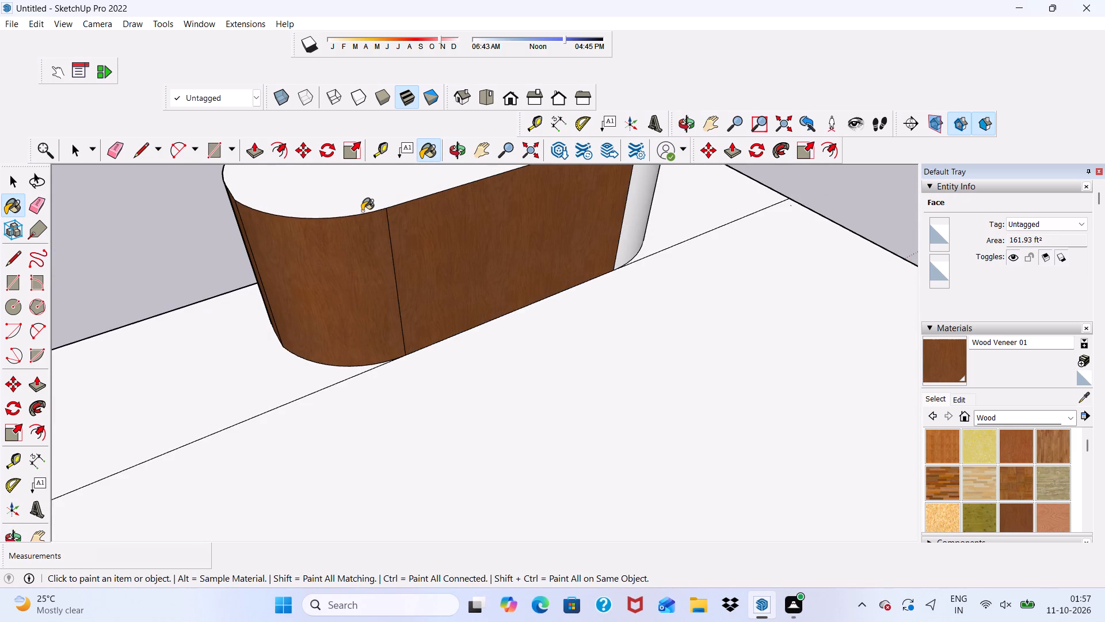
click(361, 211)
scroll(364, 228, down, 5)
scroll(586, 195, up, 2)
click(547, 203)
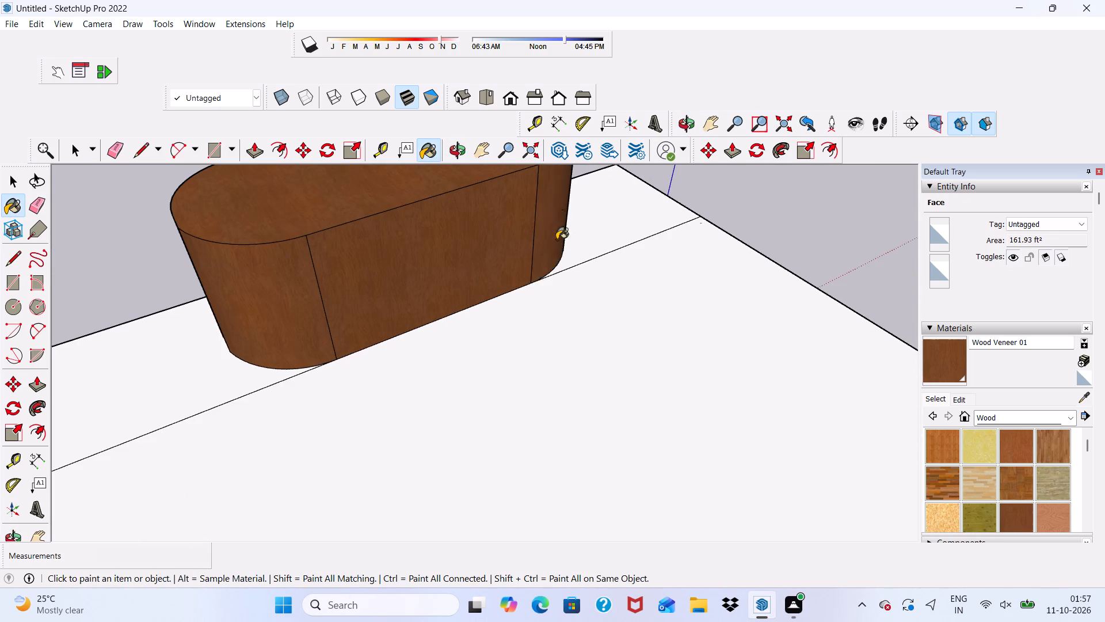
scroll(561, 267, down, 4)
middle_drag(565, 276, 201, 327)
scroll(468, 293, up, 4)
click(500, 271)
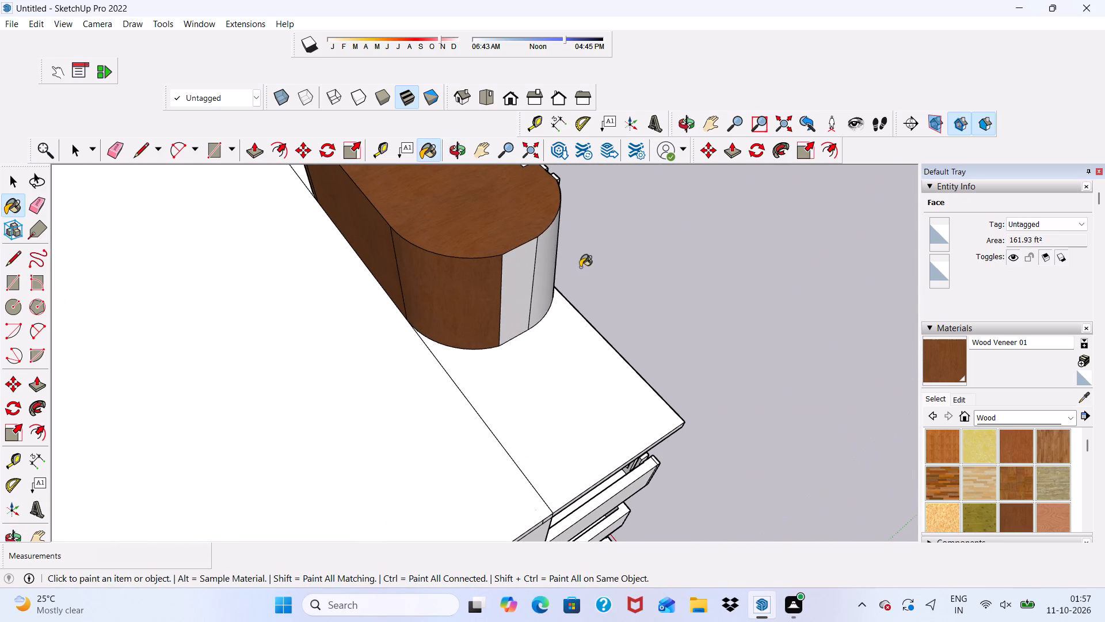
click(549, 260)
click(502, 276)
Paint the upper and lower front and side faces of the outermost short strip on the rooftop oval volume Wood Veneer 01.
scroll(503, 288, down, 6)
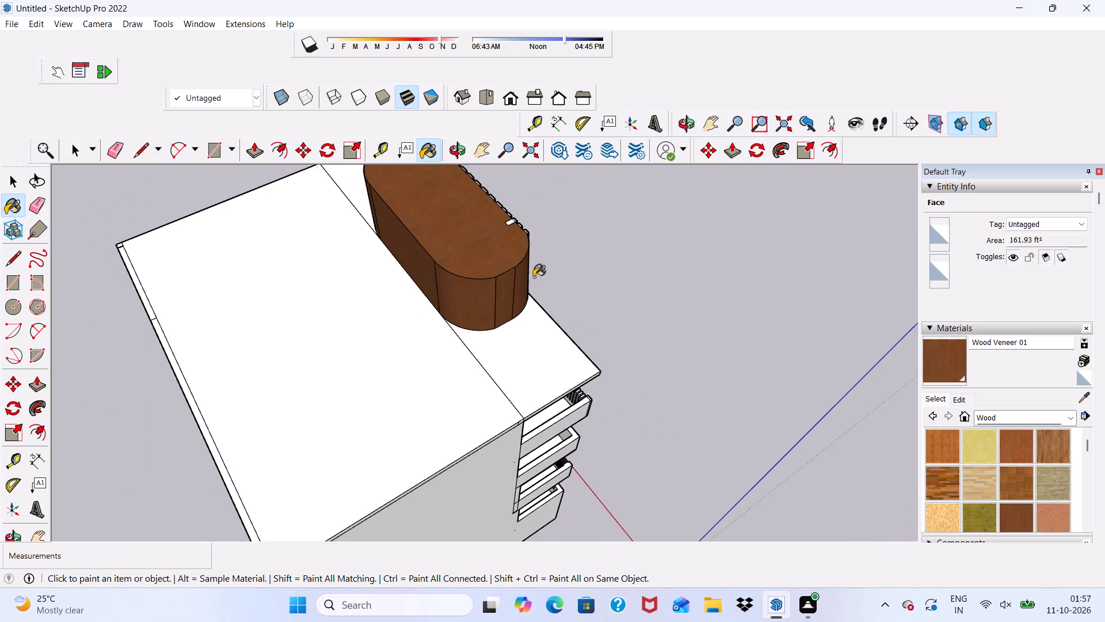
middle_drag(535, 279, 290, 309)
scroll(463, 277, up, 11)
click(463, 278)
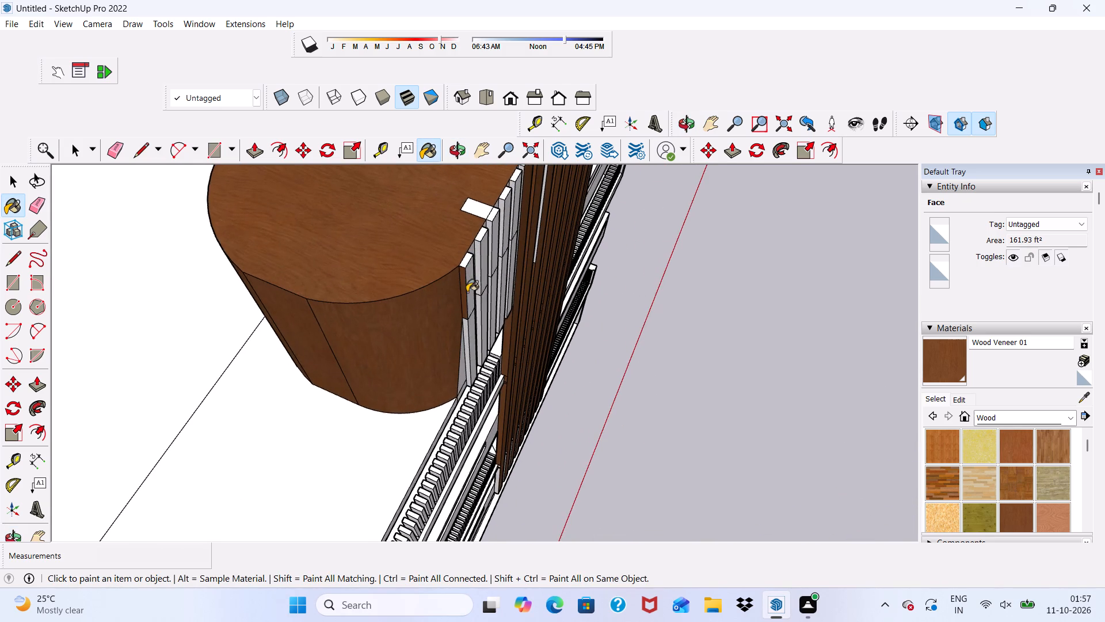
scroll(467, 293, up, 4)
click(466, 349)
click(459, 384)
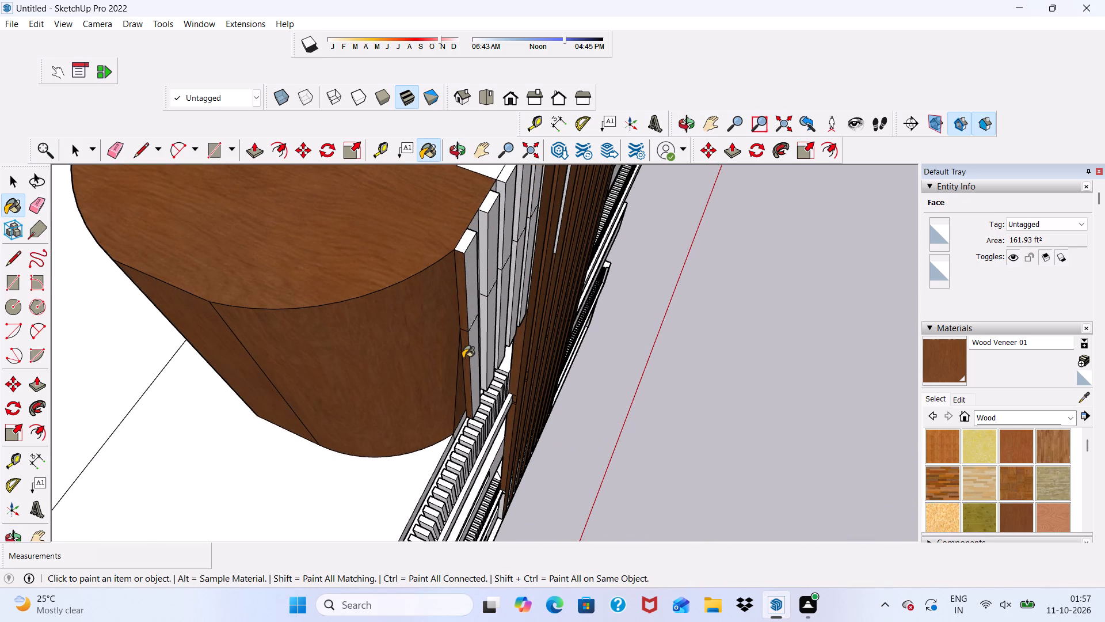
click(477, 357)
click(469, 296)
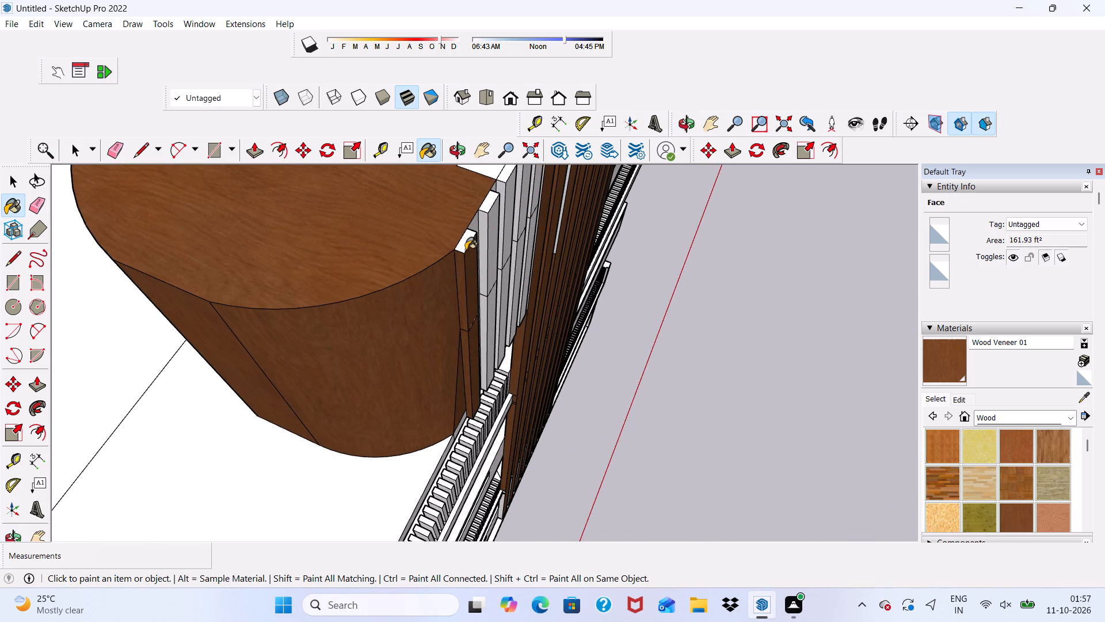
click(466, 250)
Paint the outermost strip's top end and the neighbouring short strip's upper and lower faces Wood Veneer 01.
click(476, 226)
click(487, 213)
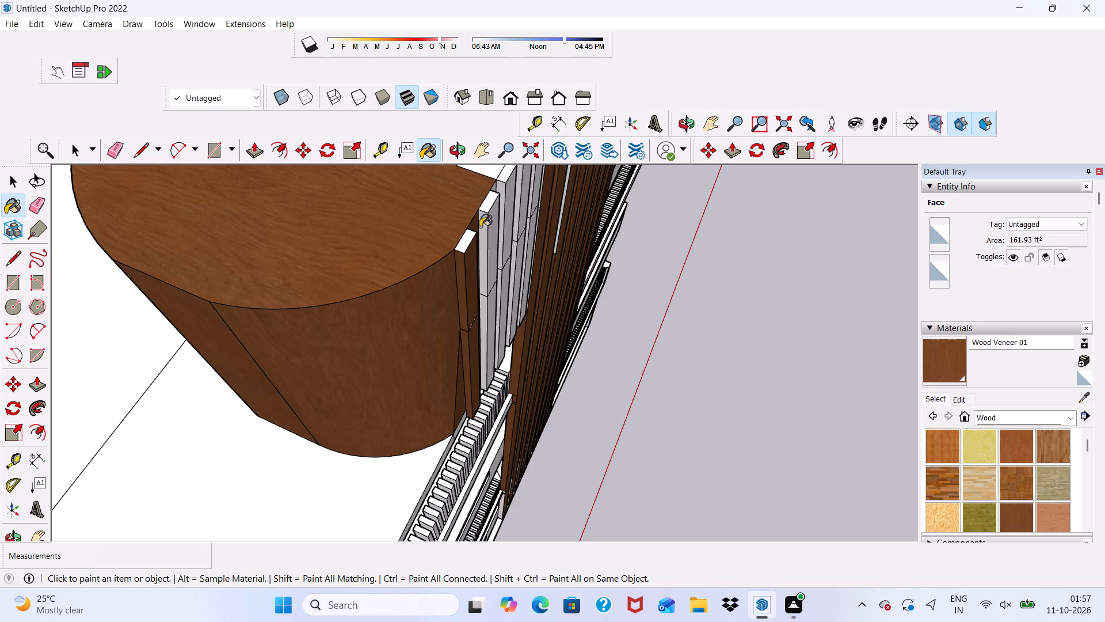
scroll(475, 246, up, 5)
click(458, 239)
scroll(490, 238, up, 3)
click(488, 233)
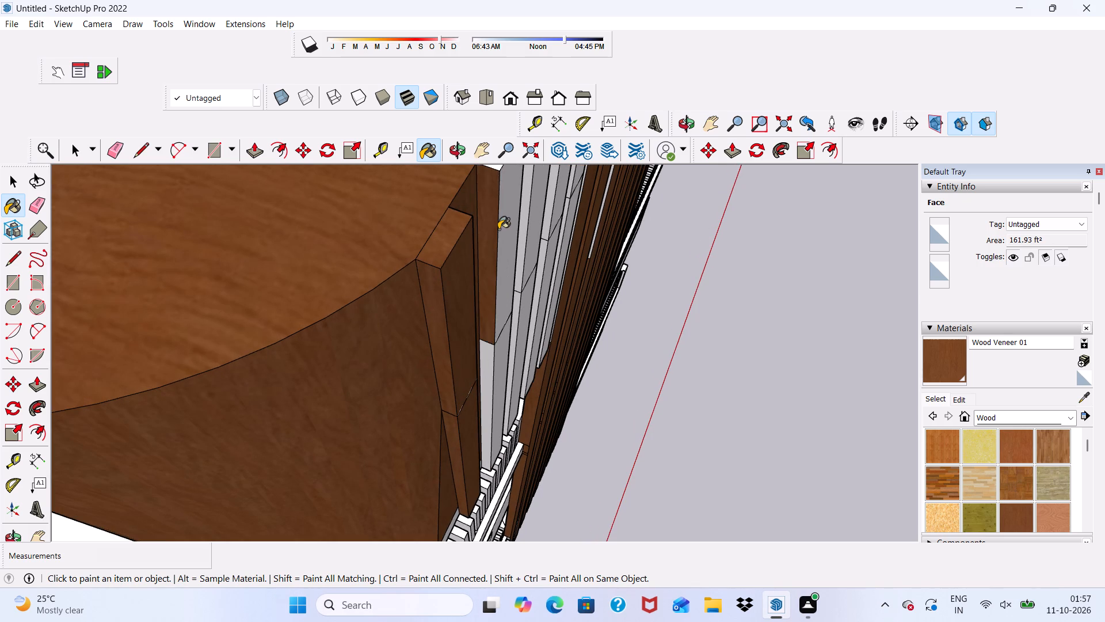
click(499, 229)
click(487, 370)
click(498, 361)
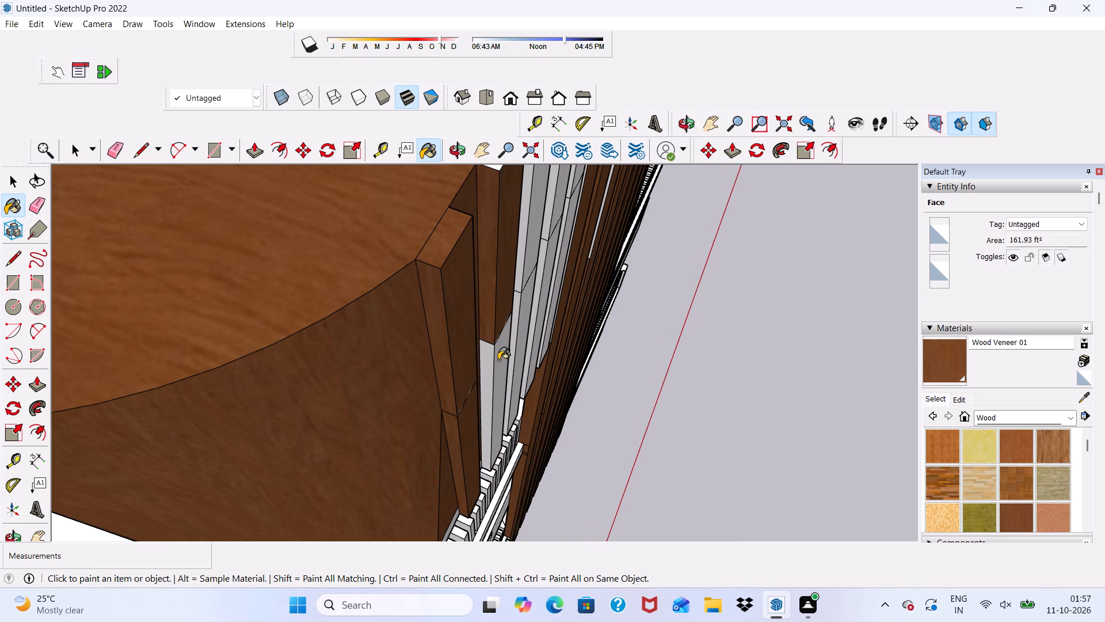
Paint the upper and lower front faces of the remaining white short strips, up to the tower's full-height strips, Wood Veneer 01.
scroll(496, 355, down, 4)
middle_drag(500, 367, 304, 354)
scroll(386, 240, up, 3)
click(410, 233)
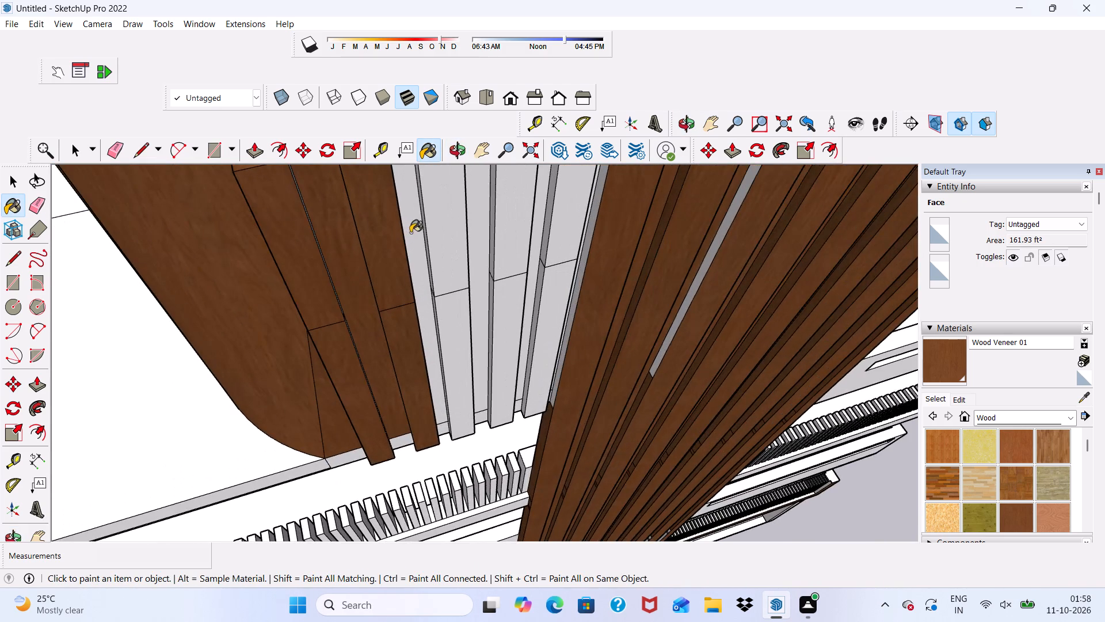
scroll(428, 263, up, 4)
click(454, 340)
click(437, 270)
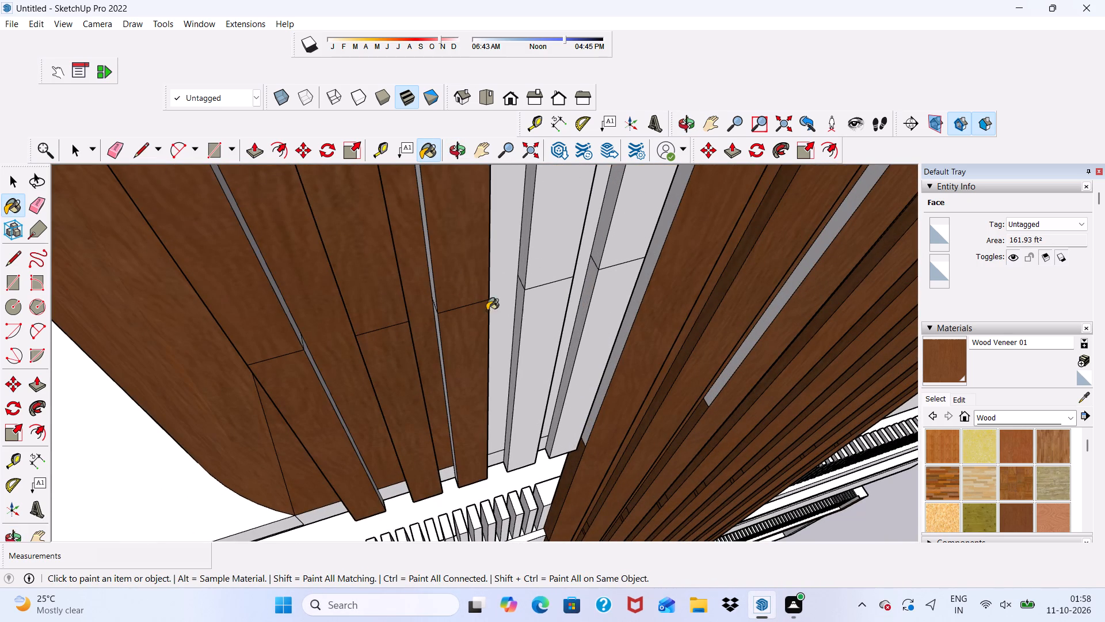
click(496, 262)
click(539, 266)
click(542, 321)
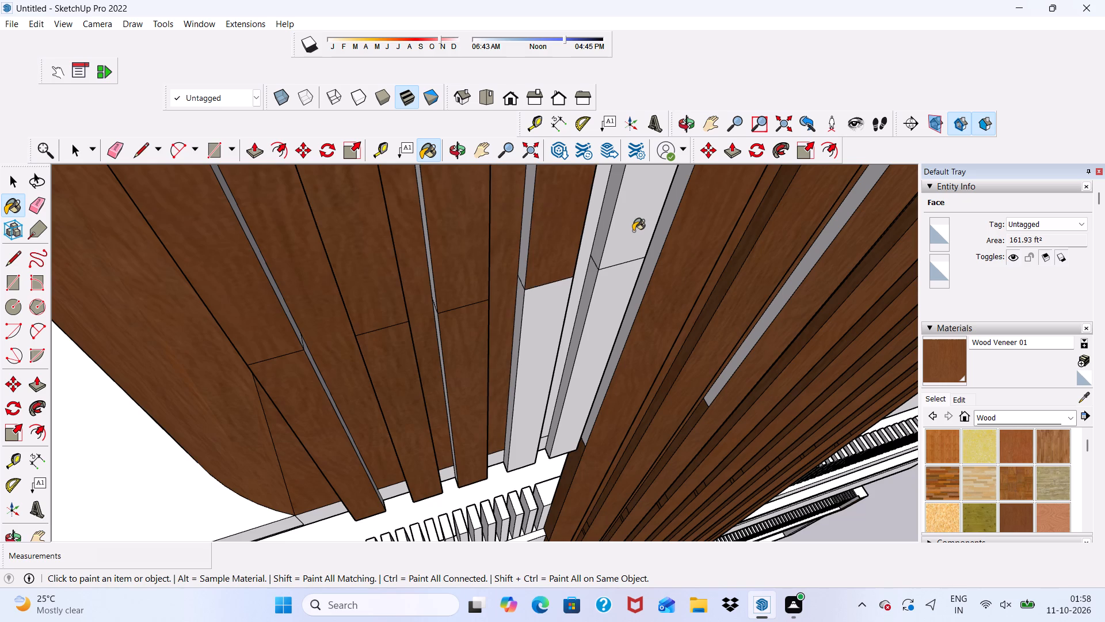
click(632, 231)
click(626, 295)
click(644, 271)
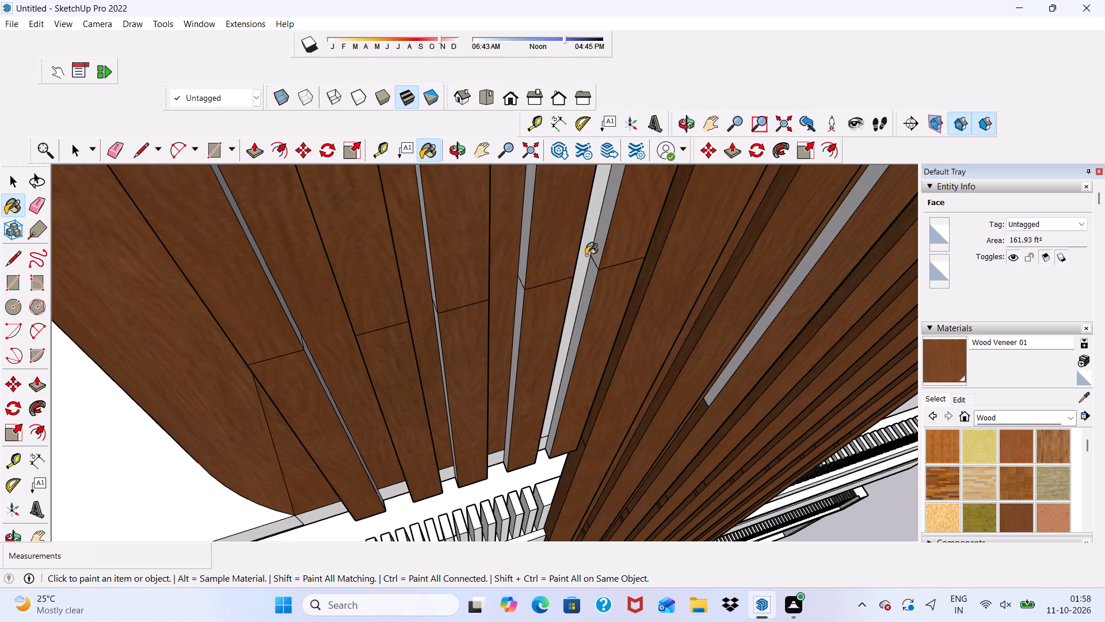
Paint the white wall gap and the exposed upper and lower side faces between the short strips Wood Veneer 01.
click(586, 255)
click(586, 290)
click(603, 240)
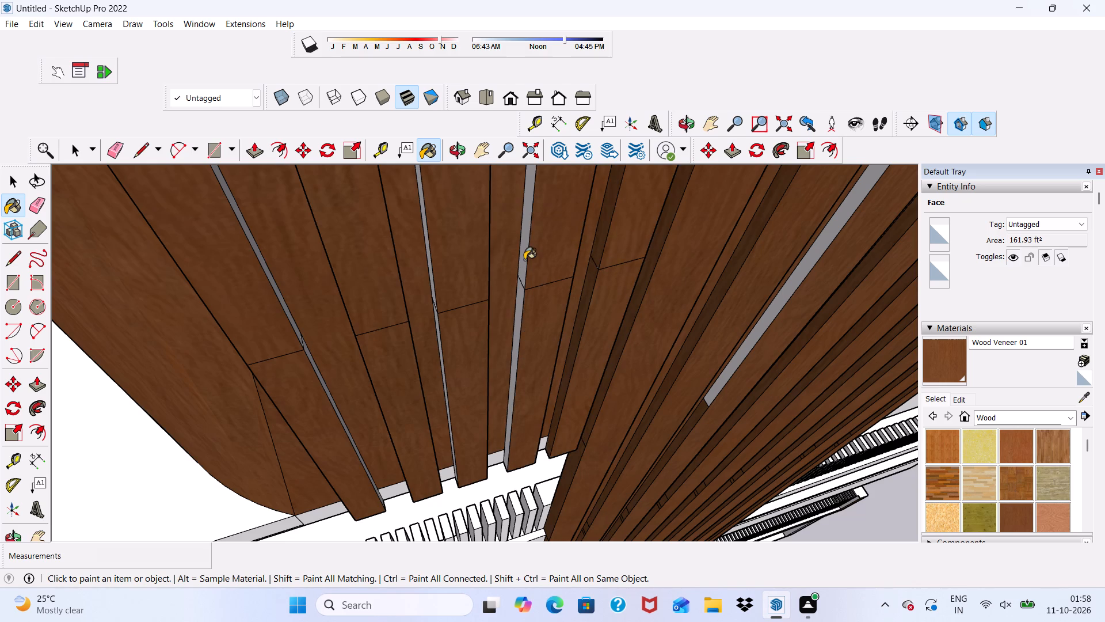
click(524, 260)
click(522, 292)
click(430, 276)
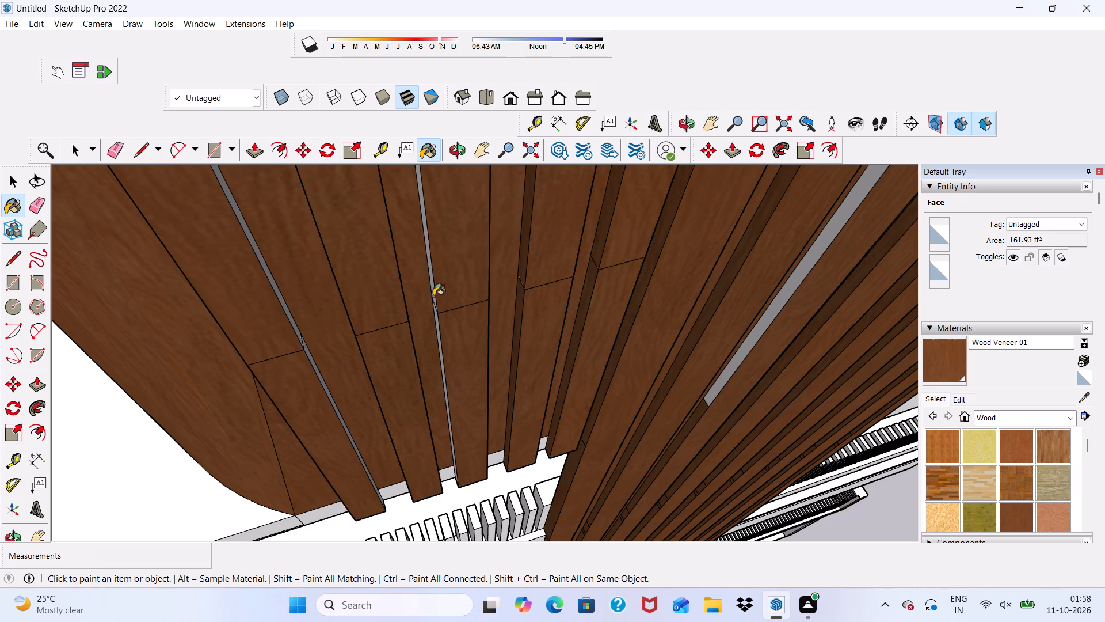
click(436, 322)
Paint the opposite side faces of the short strip nearest the tower's full-height strips Wood Veneer 01.
scroll(423, 297, down, 1)
middle_drag(423, 297, 276, 283)
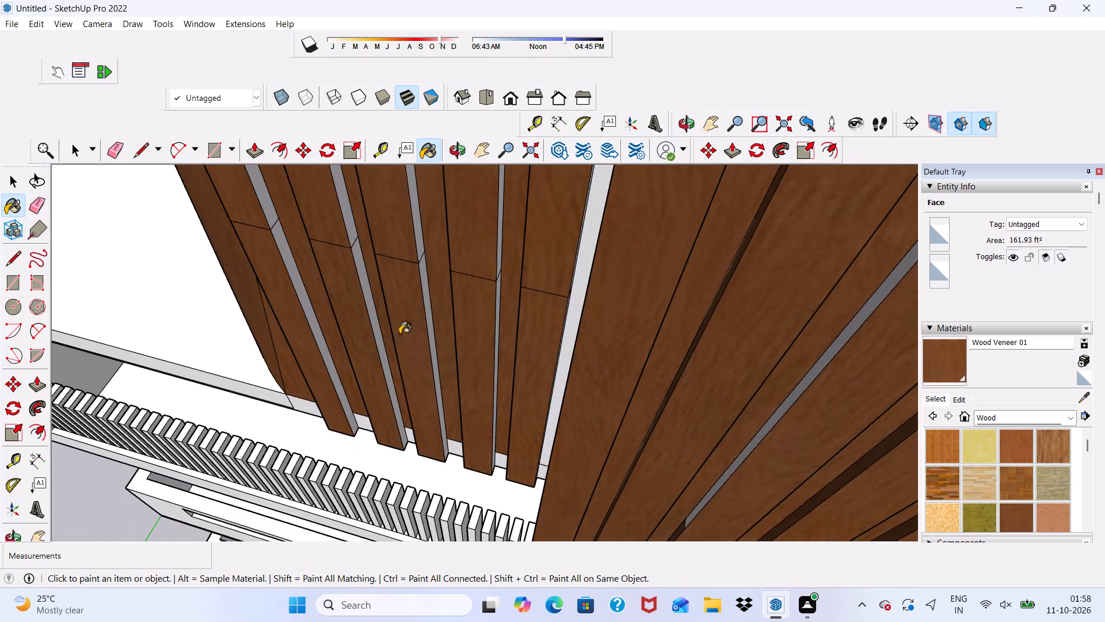
scroll(535, 315, up, 4)
click(602, 301)
middle_drag(597, 297, 465, 217)
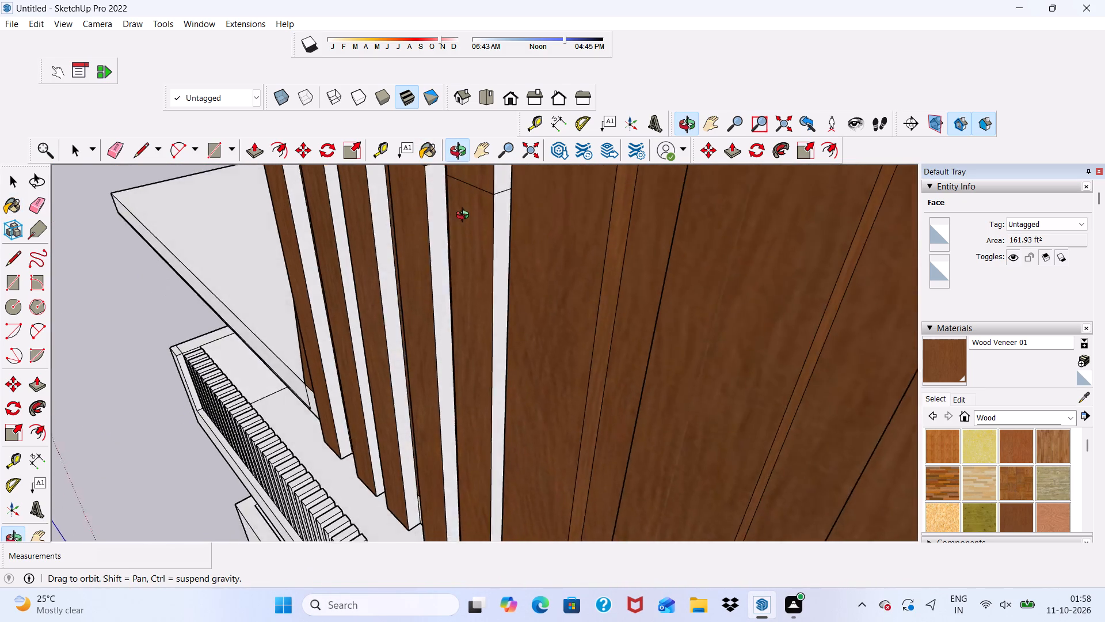
middle_drag(465, 217, 473, 219)
scroll(505, 230, up, 5)
click(505, 231)
click(507, 172)
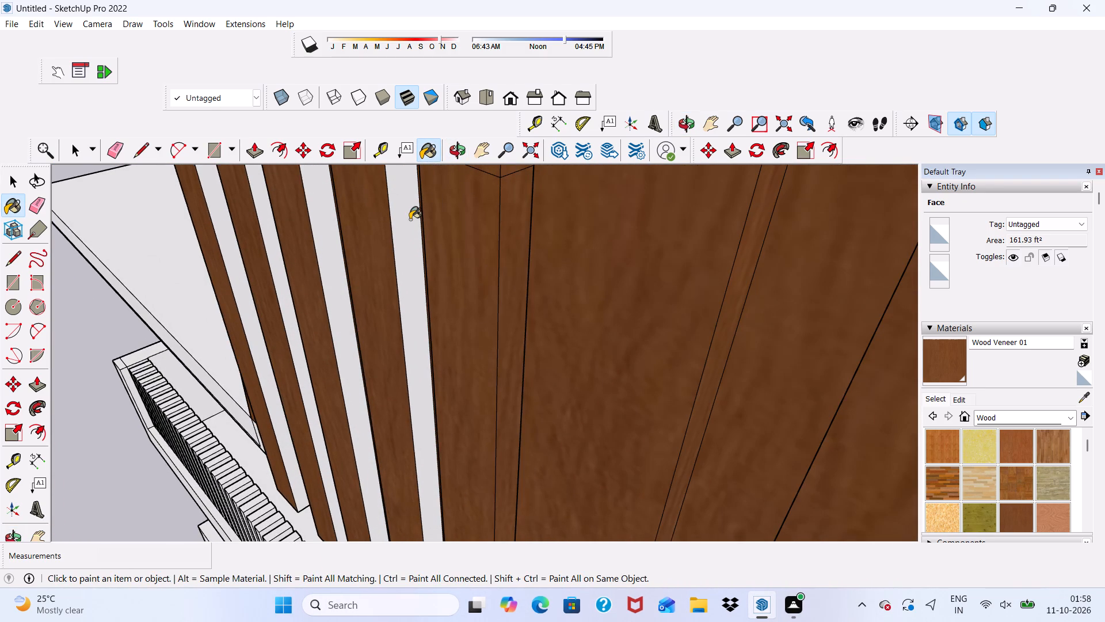
Paint the upper and lower opposite side faces of the next two short strips Wood Veneer 01.
click(409, 220)
scroll(434, 264, down, 11)
scroll(473, 207, up, 6)
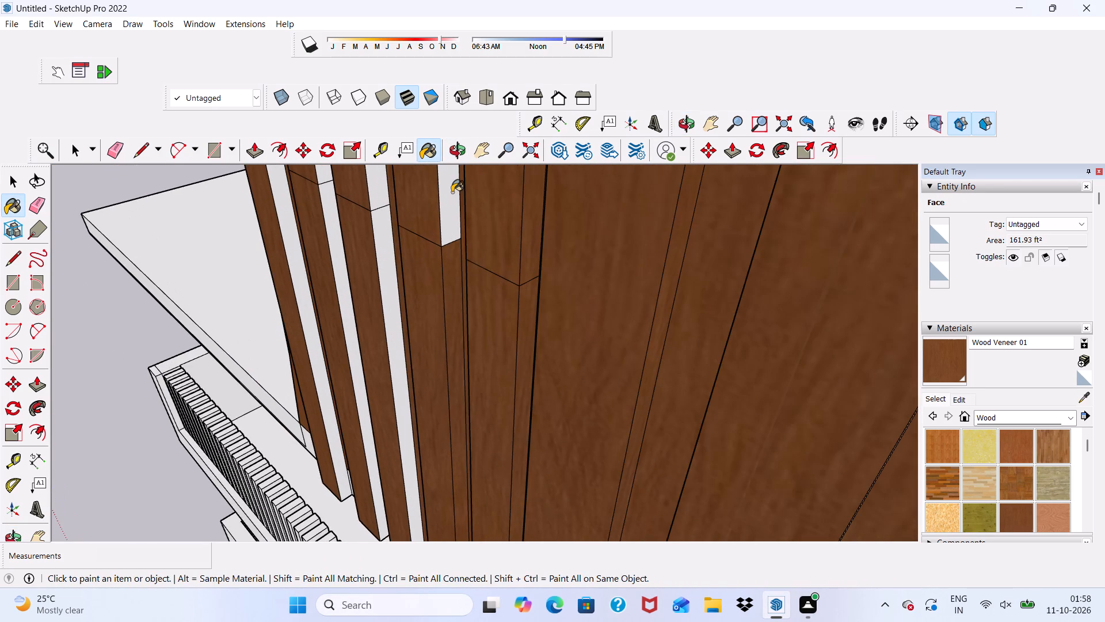
click(452, 192)
click(384, 233)
click(371, 185)
Paint the upper and lower opposite side faces of the last two short strips at the oval's curved end Wood Veneer 01.
scroll(406, 222, down, 2)
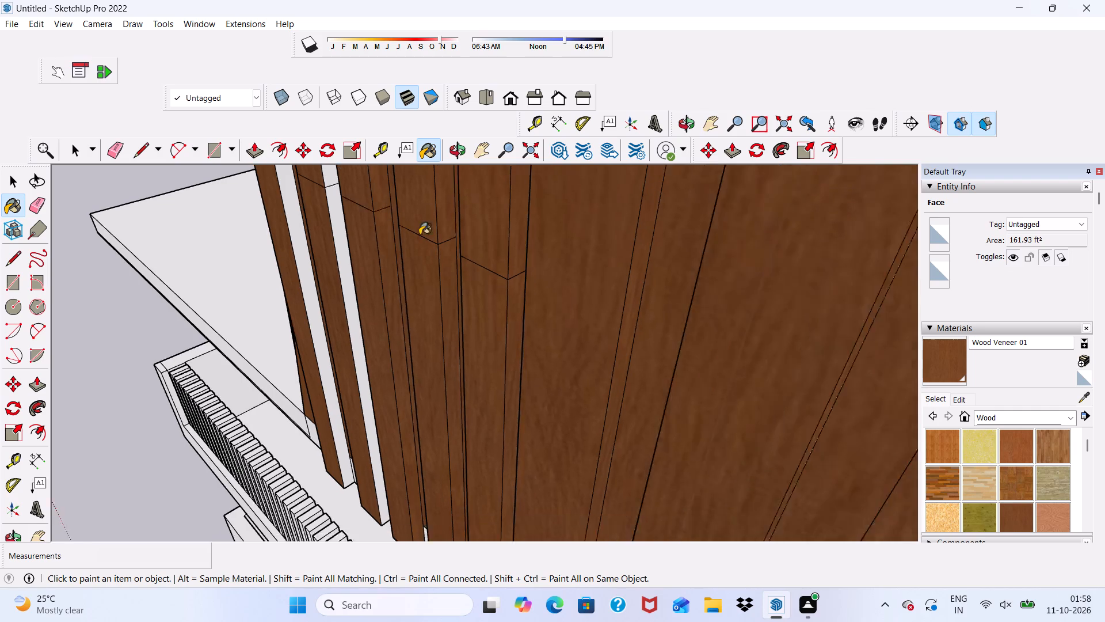
scroll(420, 235, down, 16)
scroll(488, 200, up, 11)
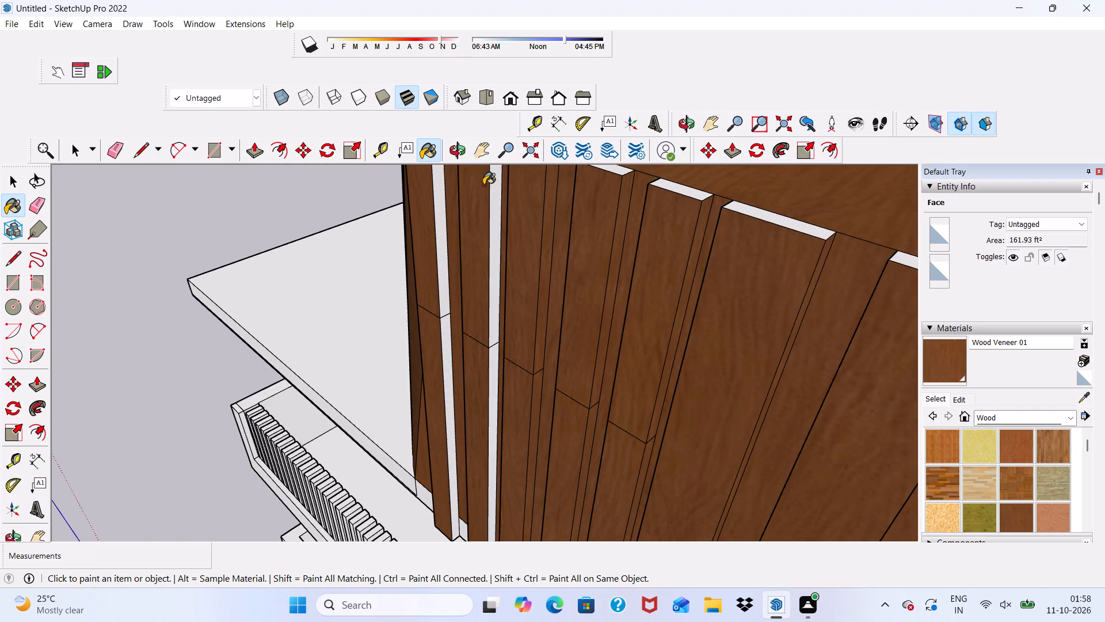
click(494, 209)
scroll(506, 289, down, 1)
scroll(493, 351, up, 7)
click(493, 351)
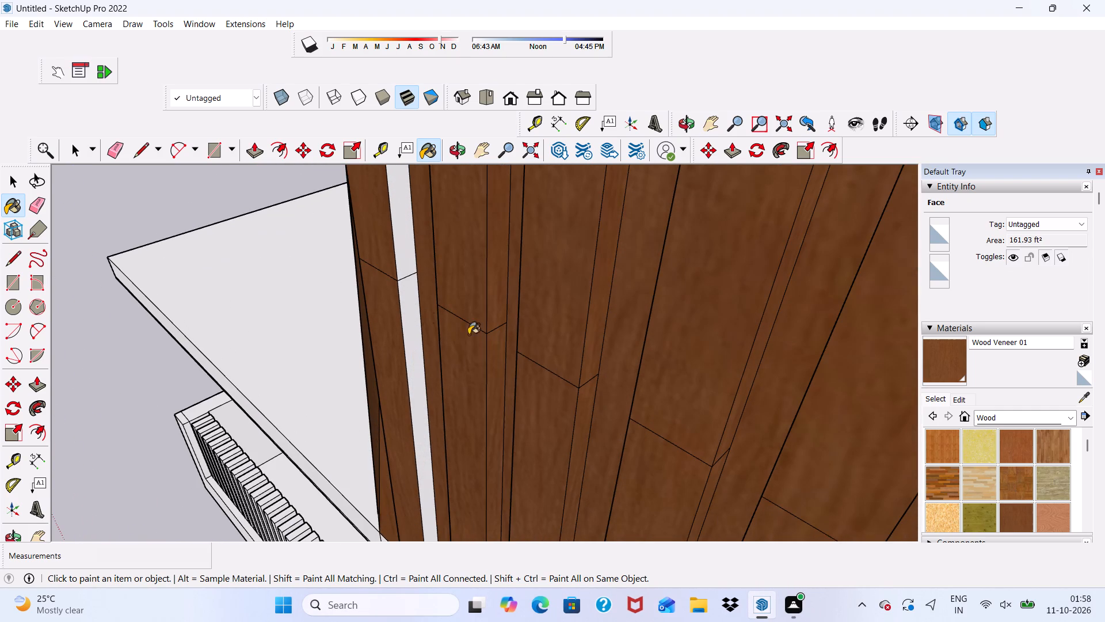
click(405, 314)
click(395, 260)
scroll(409, 295, down, 6)
scroll(413, 260, up, 1)
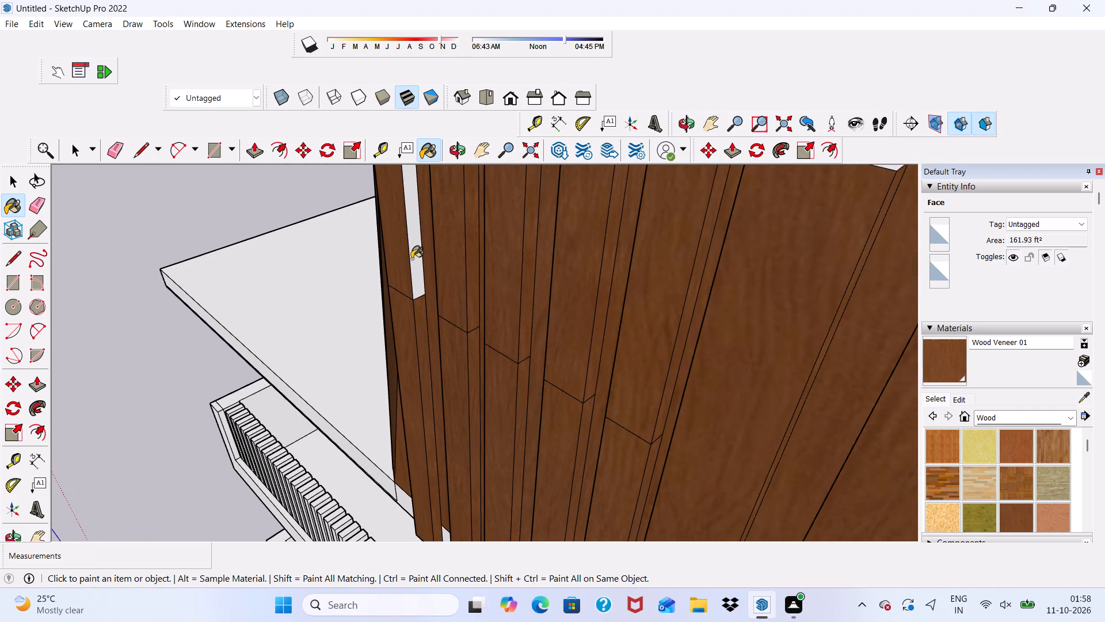
click(410, 256)
Paint the white rectangle on the oval's roof and the top ends of the second to fourth short strips Wood Veneer 01.
scroll(449, 313, down, 4)
middle_drag(523, 381, 645, 452)
scroll(528, 230, up, 4)
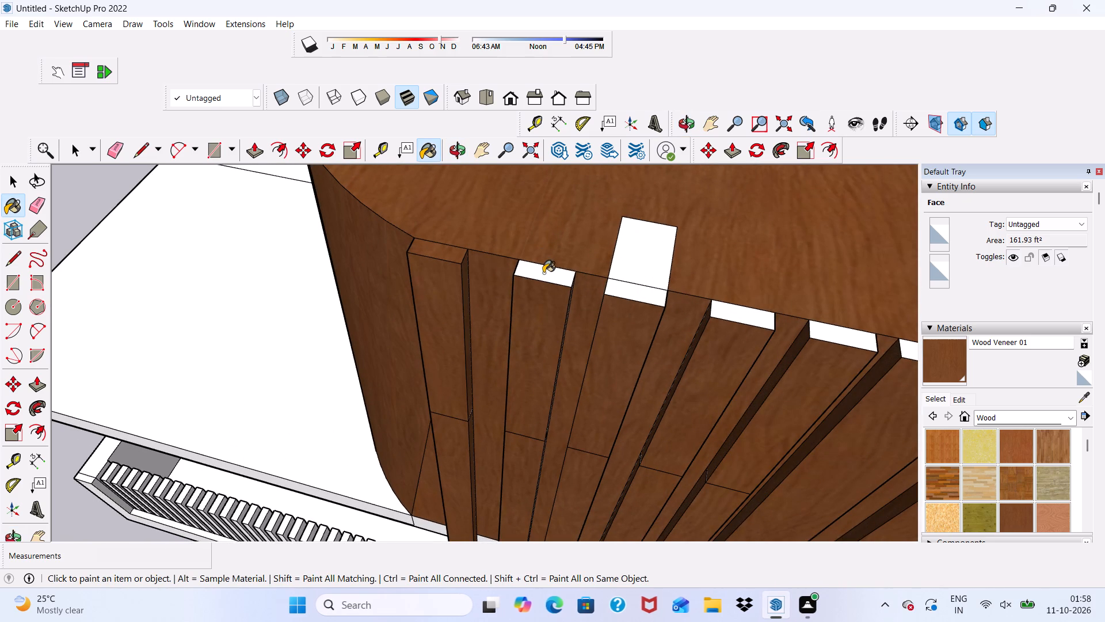
click(543, 273)
click(631, 262)
click(631, 289)
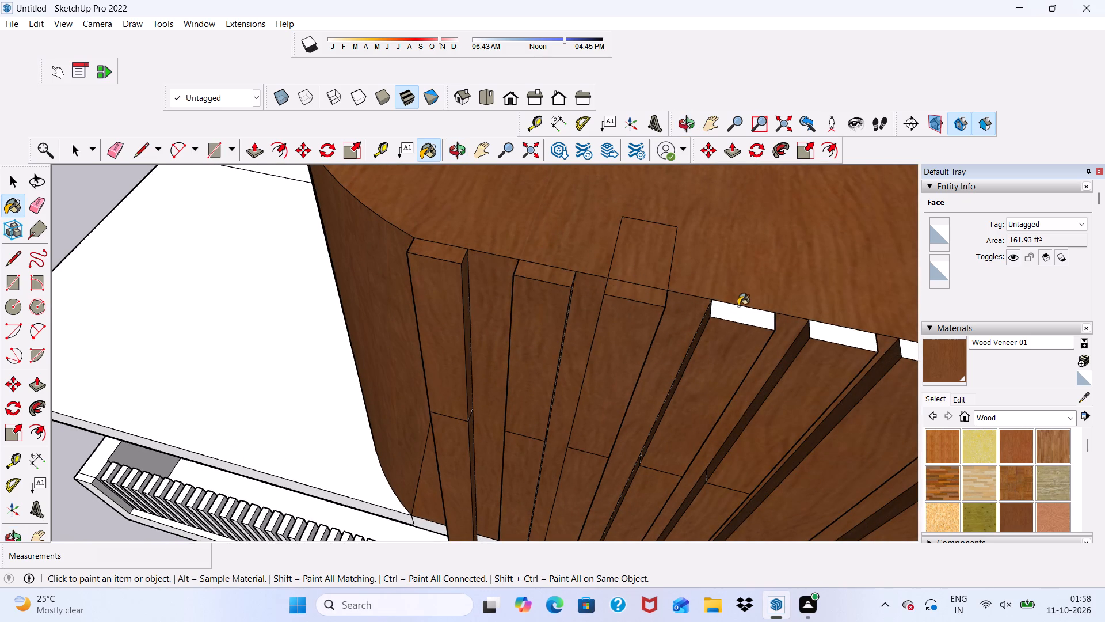
click(737, 312)
Paint the top ends of the fifth short strip and the first full-height tower strips beside it Wood Veneer 01.
scroll(580, 230, down, 11)
scroll(743, 297, up, 5)
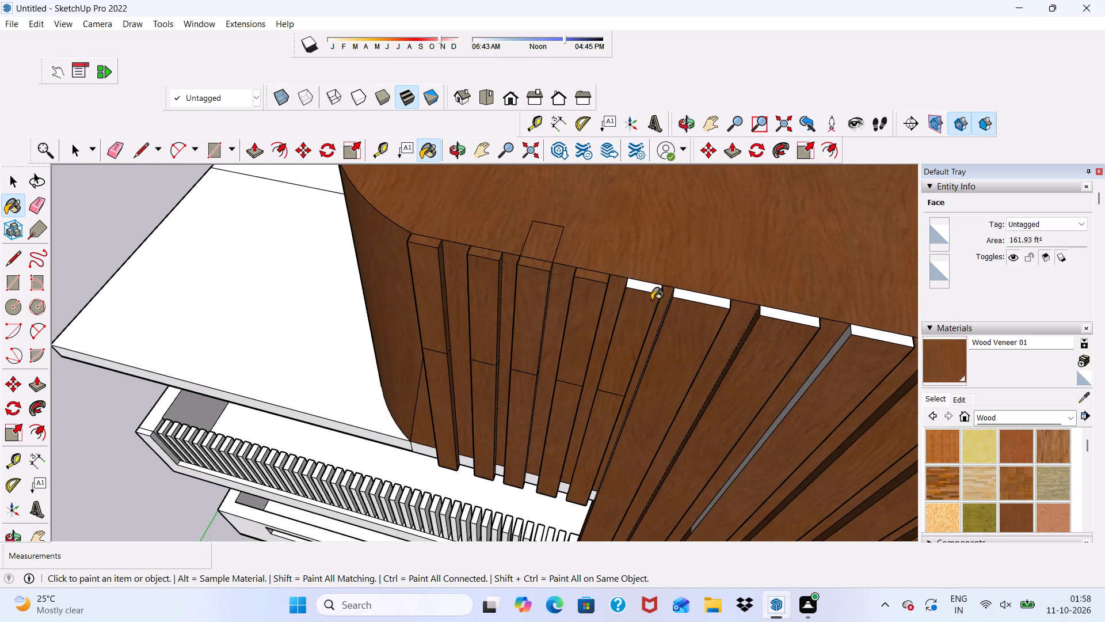
click(649, 295)
click(649, 294)
click(649, 290)
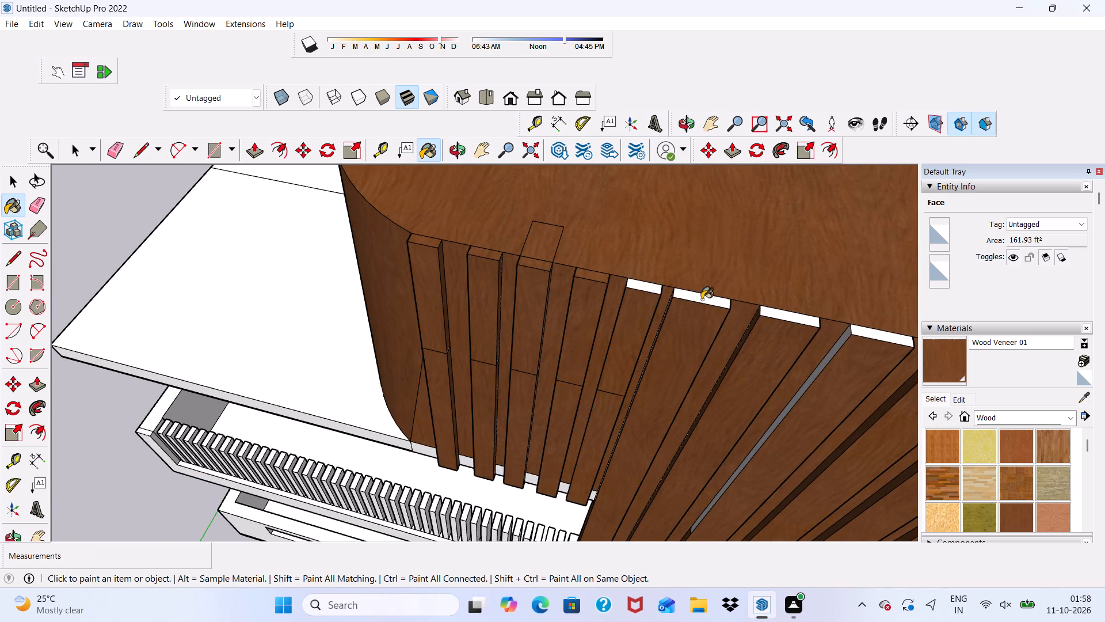
scroll(707, 299, up, 5)
click(707, 297)
click(828, 322)
scroll(743, 295, down, 3)
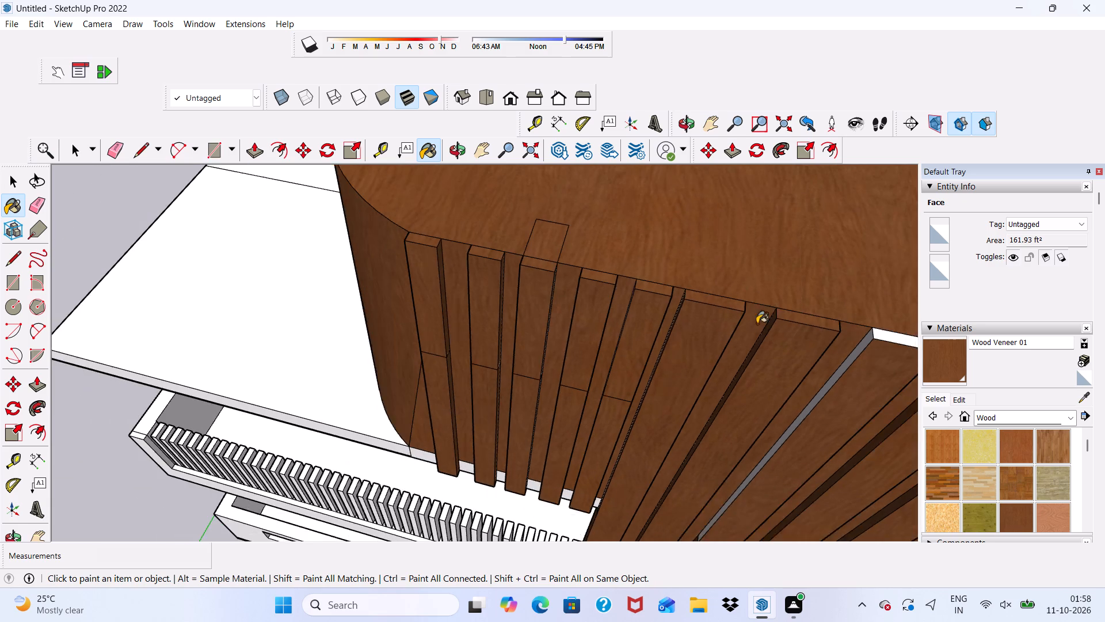
Paint the white top ends of the next full-height strips towards the middle of the tower Wood Veneer 01.
scroll(757, 324, down, 3)
middle_drag(661, 270, 721, 201)
scroll(811, 259, up, 8)
click(808, 252)
scroll(789, 246, down, 2)
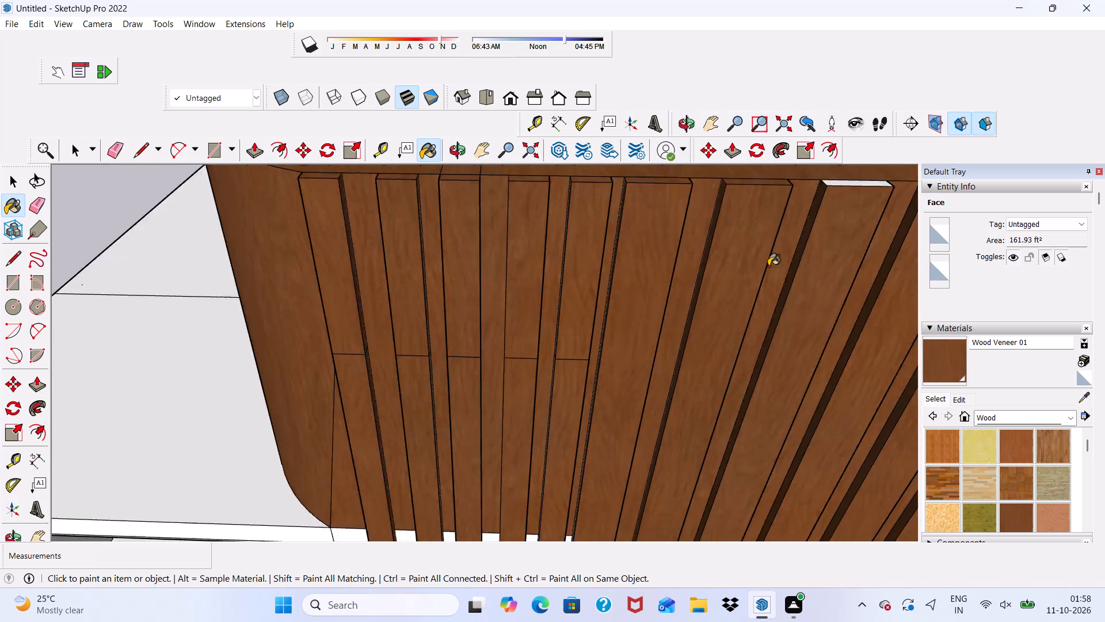
scroll(768, 266, down, 13)
scroll(679, 249, up, 9)
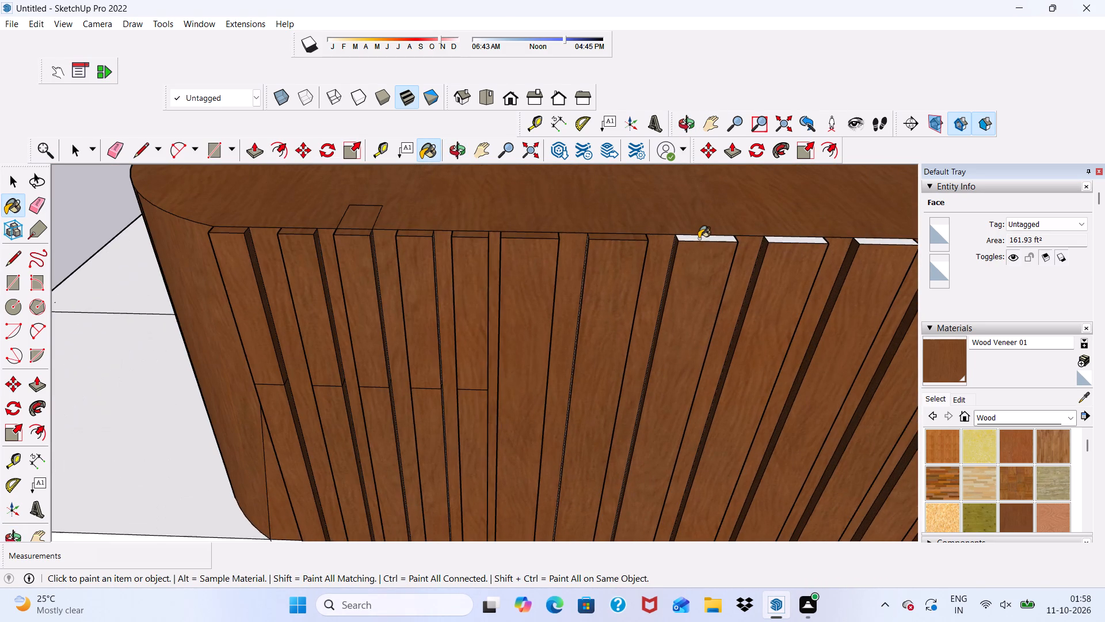
click(699, 238)
scroll(782, 249, up, 1)
click(784, 241)
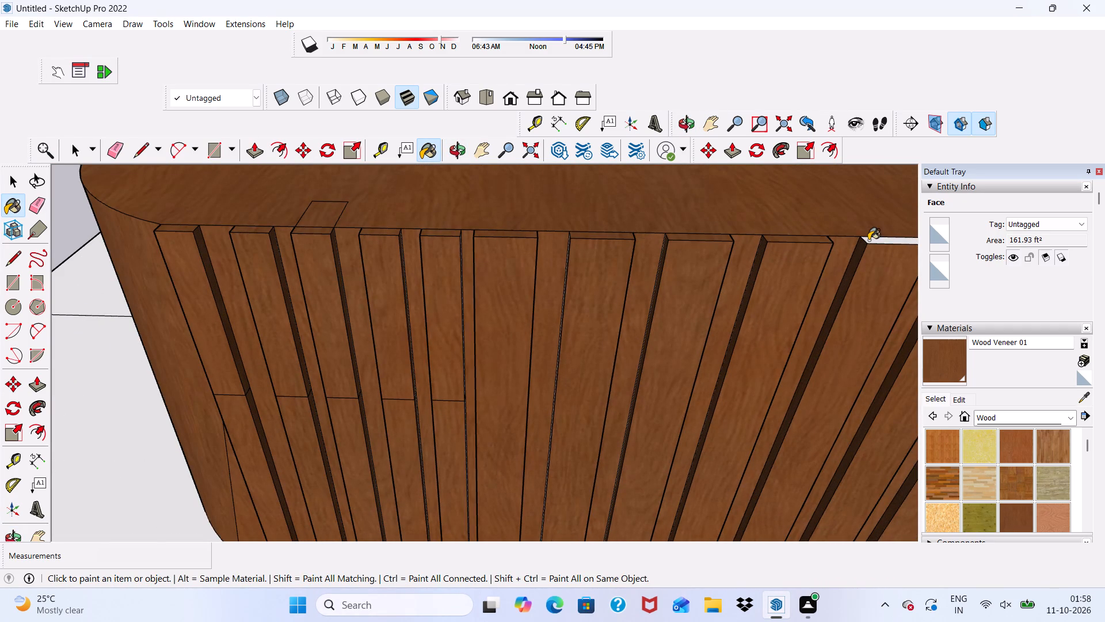
click(869, 240)
Paint the remaining white top ends of the full-height strips towards the tower's far edge Wood Veneer 01.
scroll(634, 232, down, 11)
scroll(773, 233, up, 8)
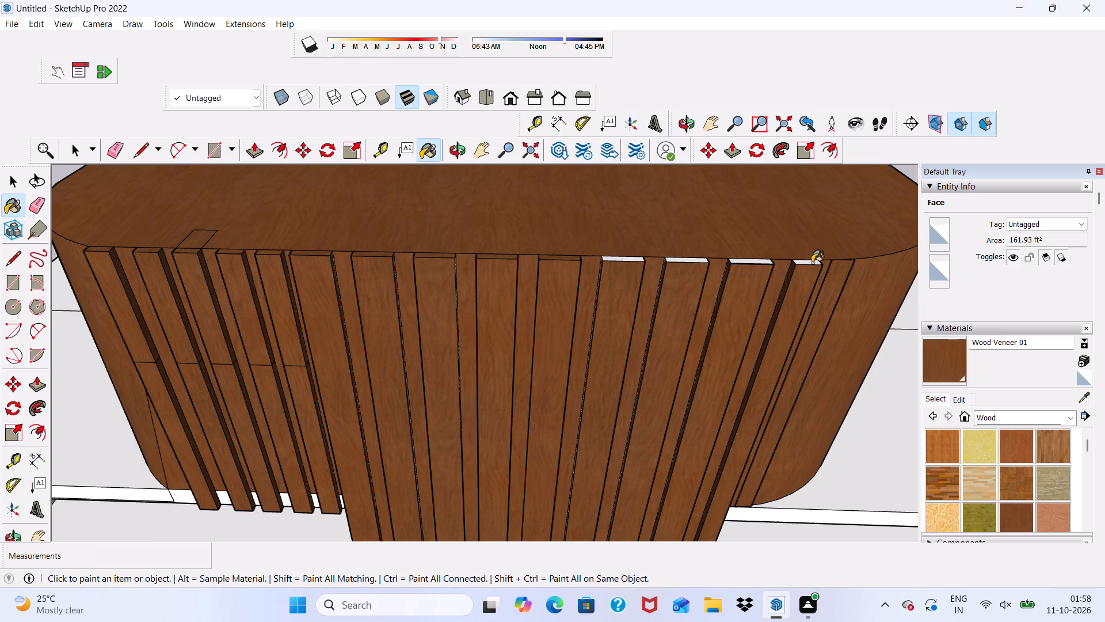
click(812, 263)
scroll(765, 271, up, 4)
click(755, 260)
scroll(615, 271, up, 3)
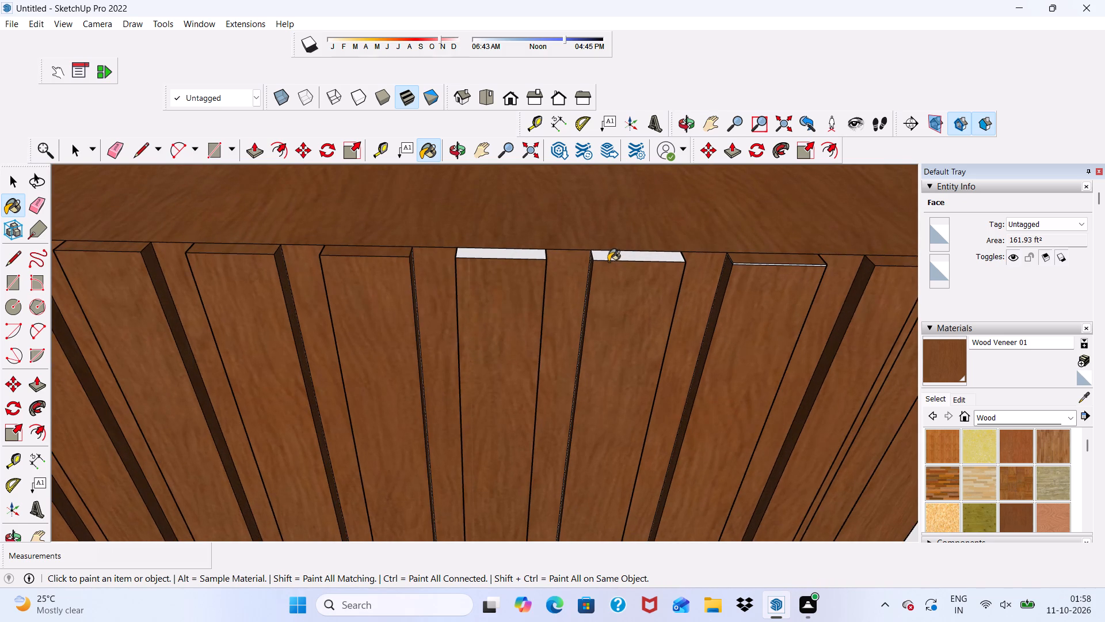
click(608, 261)
click(509, 256)
click(635, 260)
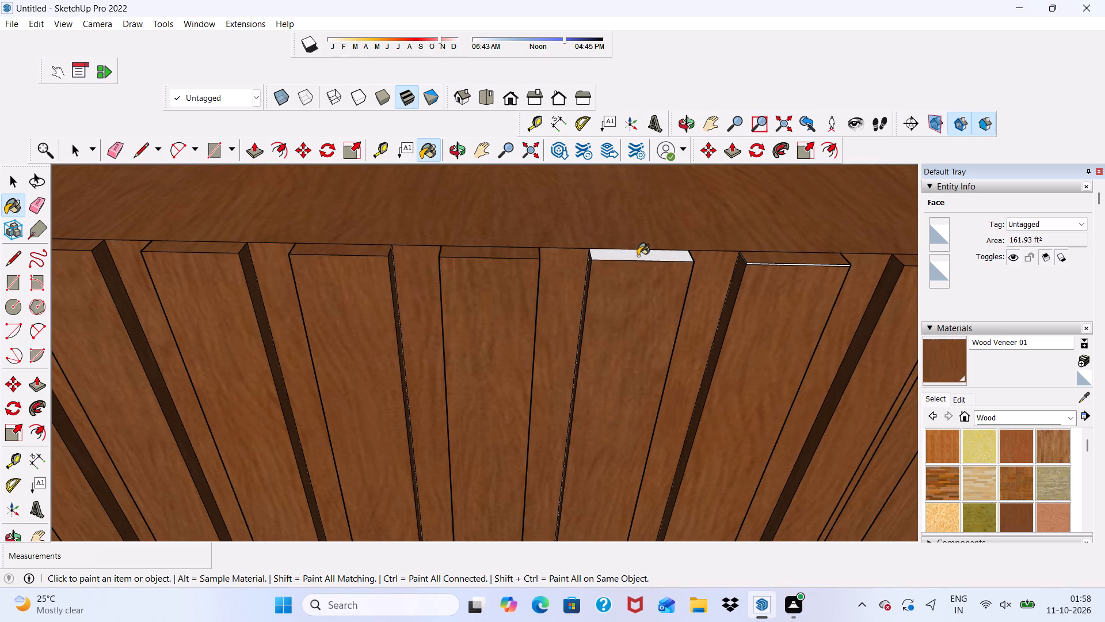
click(638, 256)
Paint the thin white sliver along the top edge of the remaining full-height strip Wood Veneer 01.
scroll(765, 275, up, 5)
click(773, 262)
scroll(744, 259, up, 6)
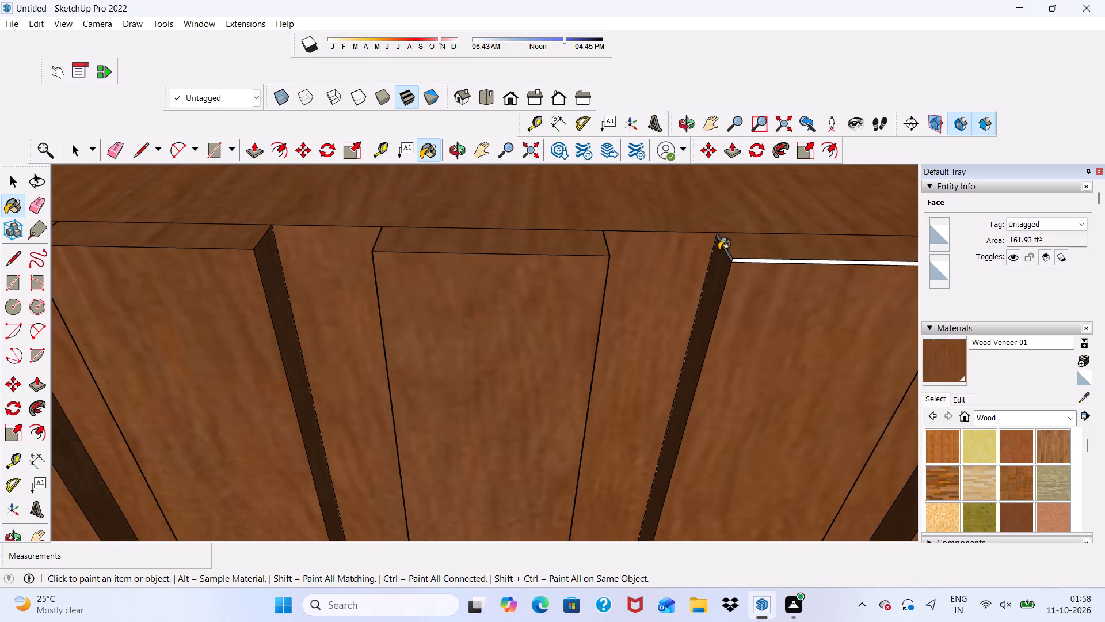
scroll(719, 250, up, 4)
click(727, 246)
click(763, 272)
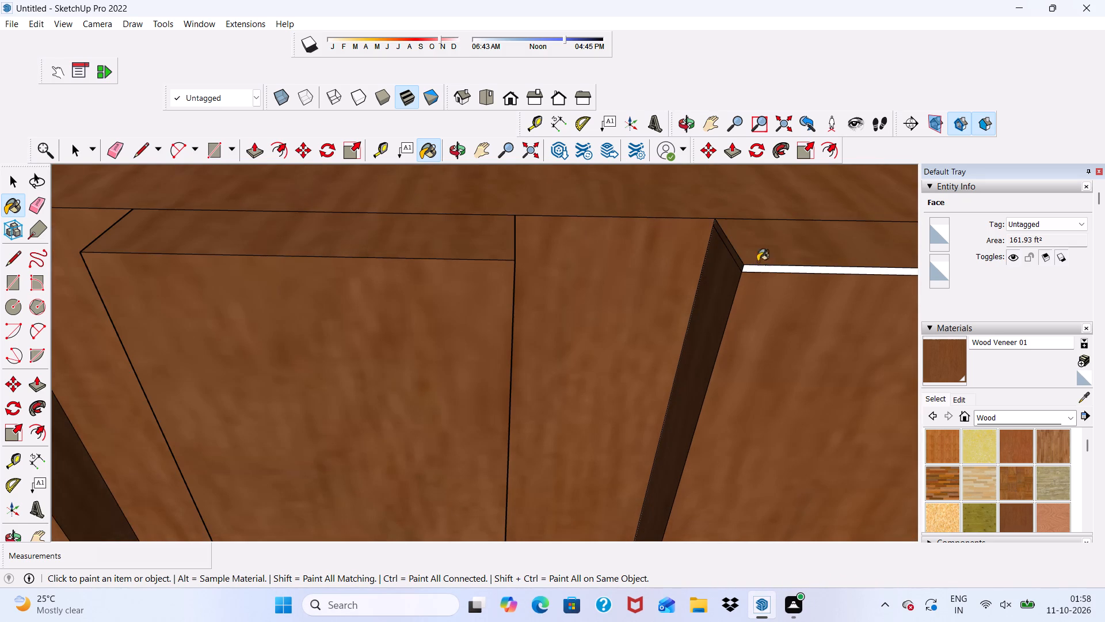
scroll(696, 252, down, 6)
scroll(811, 268, up, 10)
click(788, 268)
scroll(677, 252, down, 5)
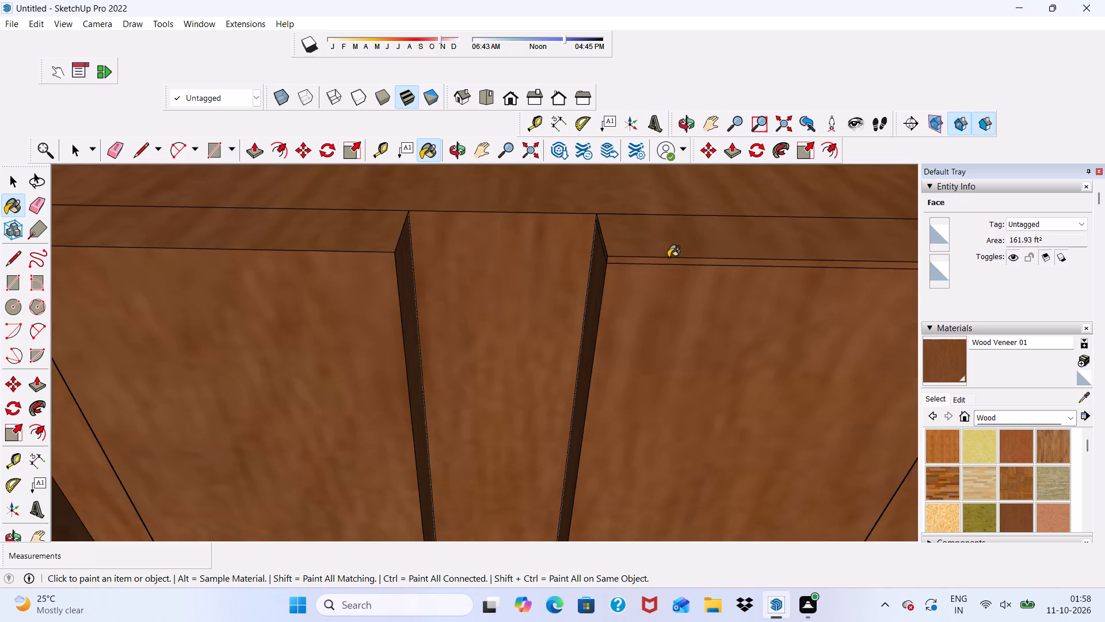
Paint the thin white sliver on the outer end of the full-height tower strip's top edge Wood Veneer 01.
scroll(624, 220, down, 7)
middle_drag(740, 255, 493, 215)
scroll(505, 228, up, 1)
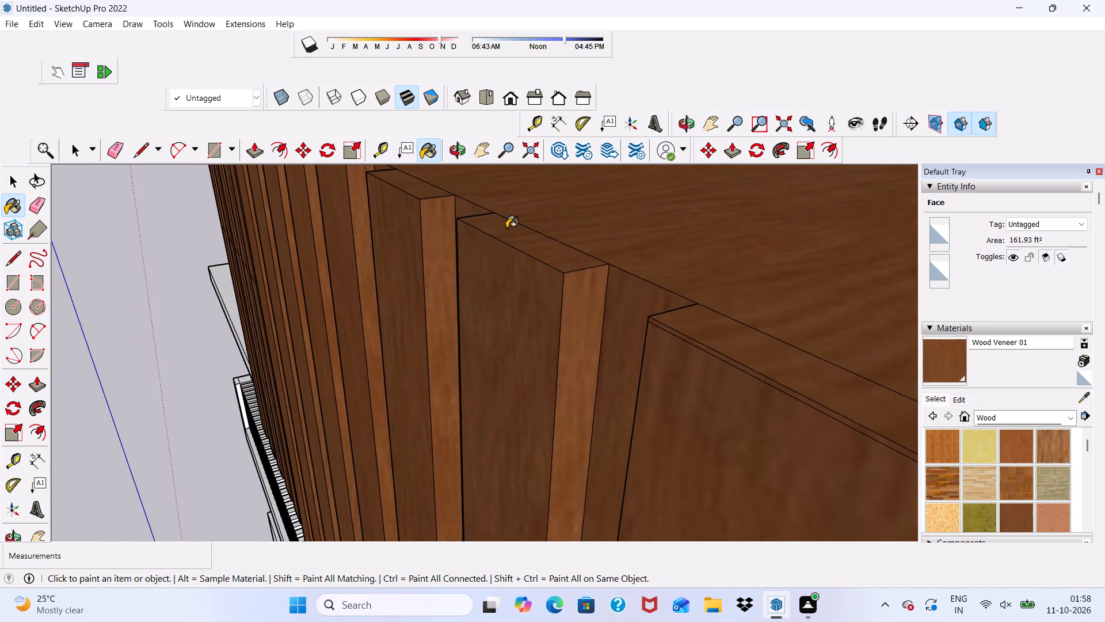
scroll(529, 253, down, 4)
scroll(891, 424, up, 14)
click(832, 409)
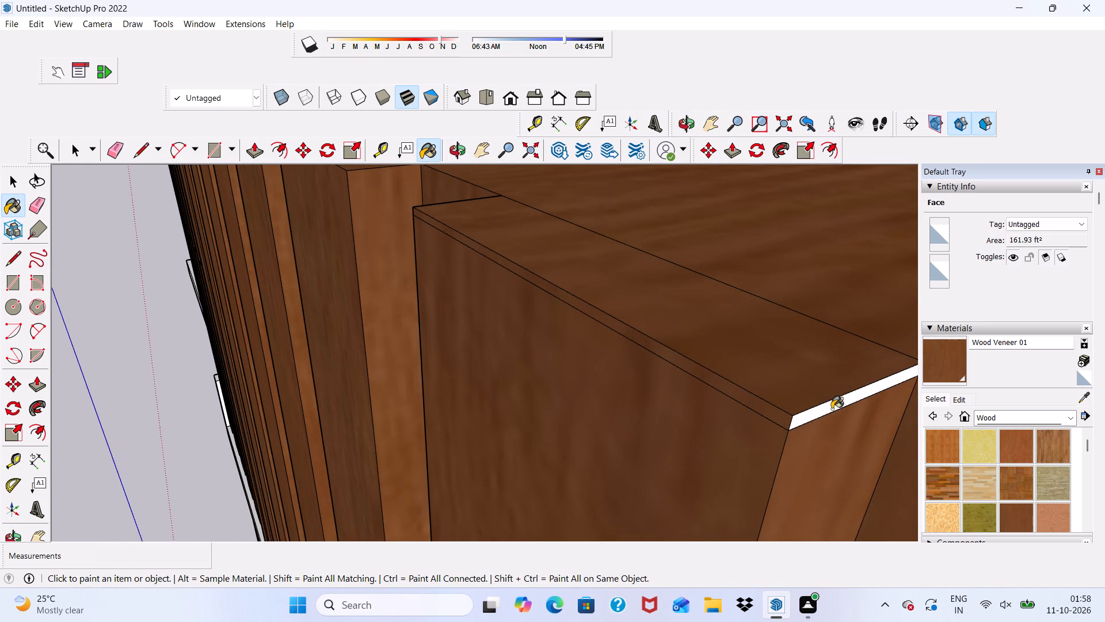
Paint the white lower ends of the short strips, where they cross the roof slab's edge, Wood Veneer 01.
scroll(736, 333, down, 19)
scroll(712, 276, down, 12)
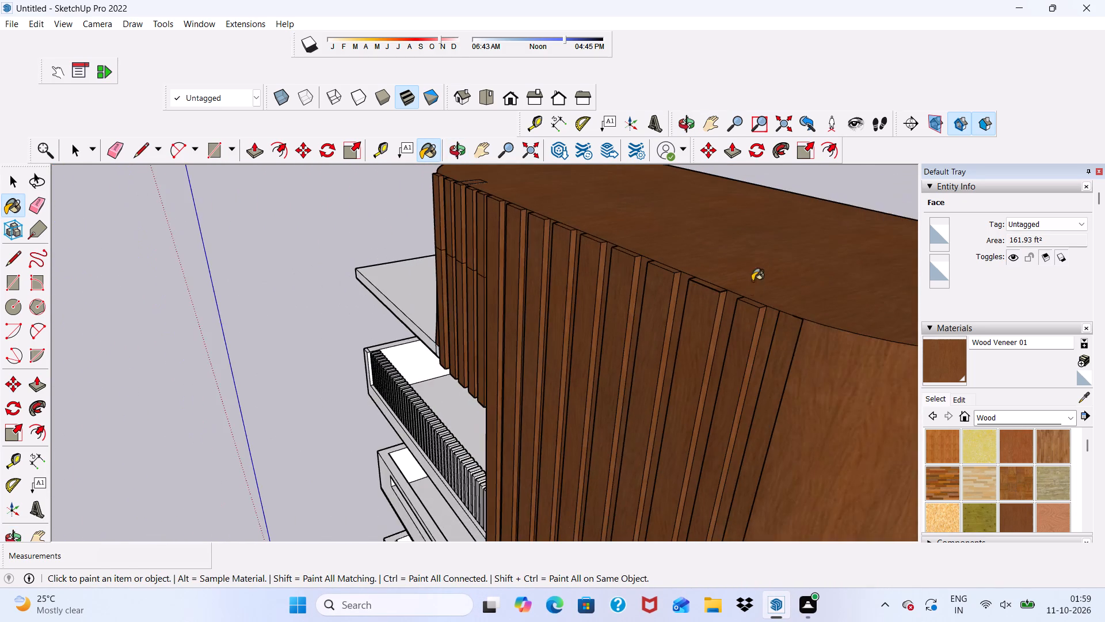
scroll(752, 281, down, 12)
middle_drag(764, 345, 916, 277)
scroll(630, 329, up, 4)
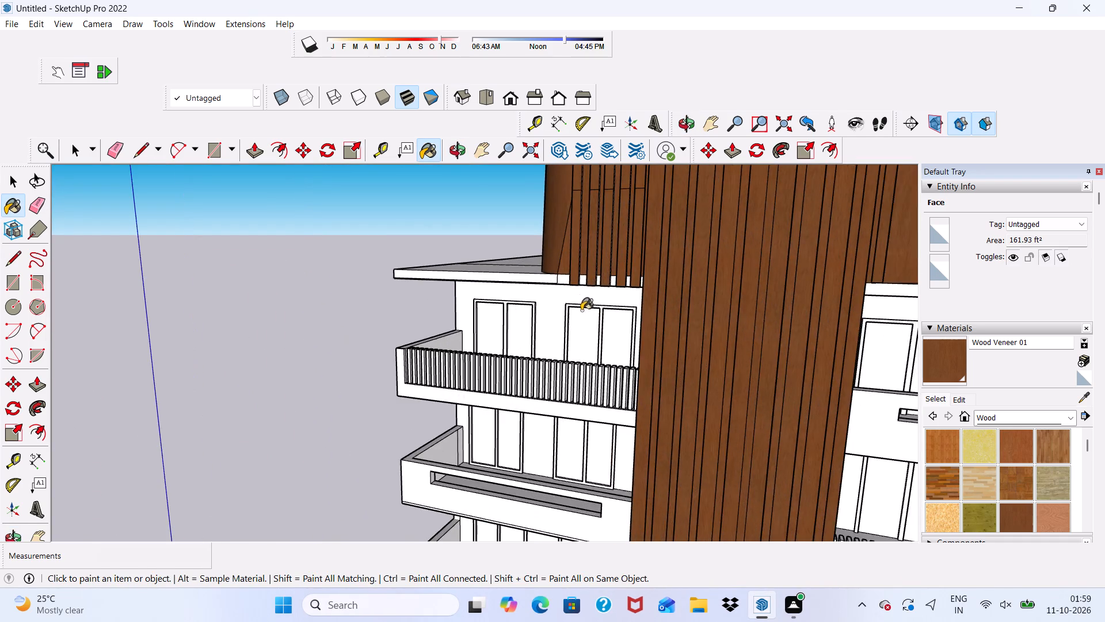
scroll(581, 310, up, 5)
click(552, 270)
click(598, 276)
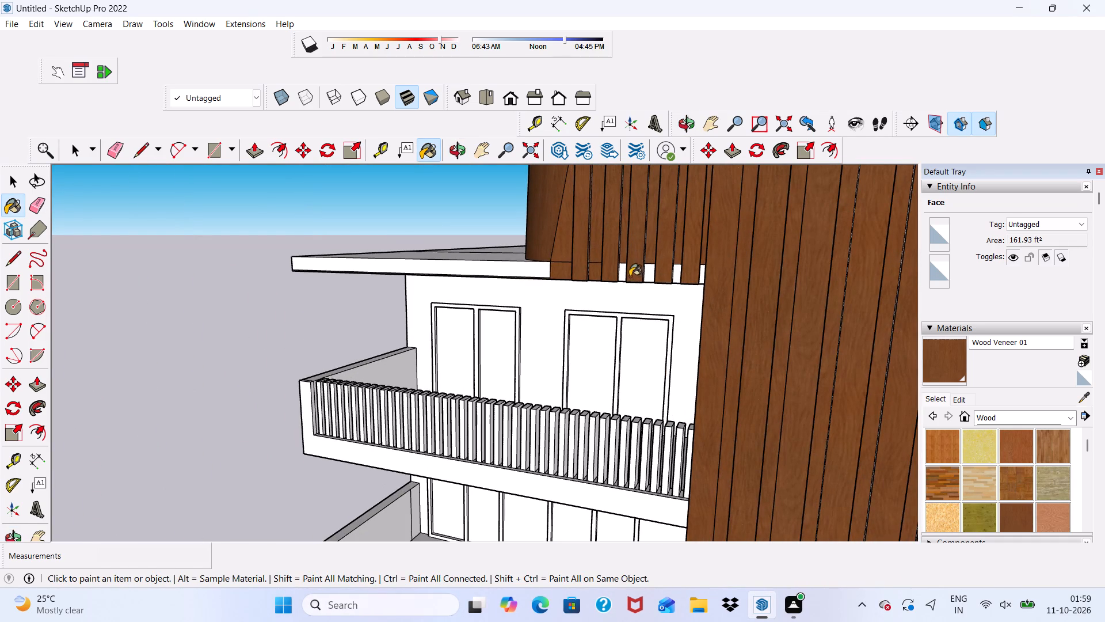
click(625, 271)
click(653, 271)
click(677, 279)
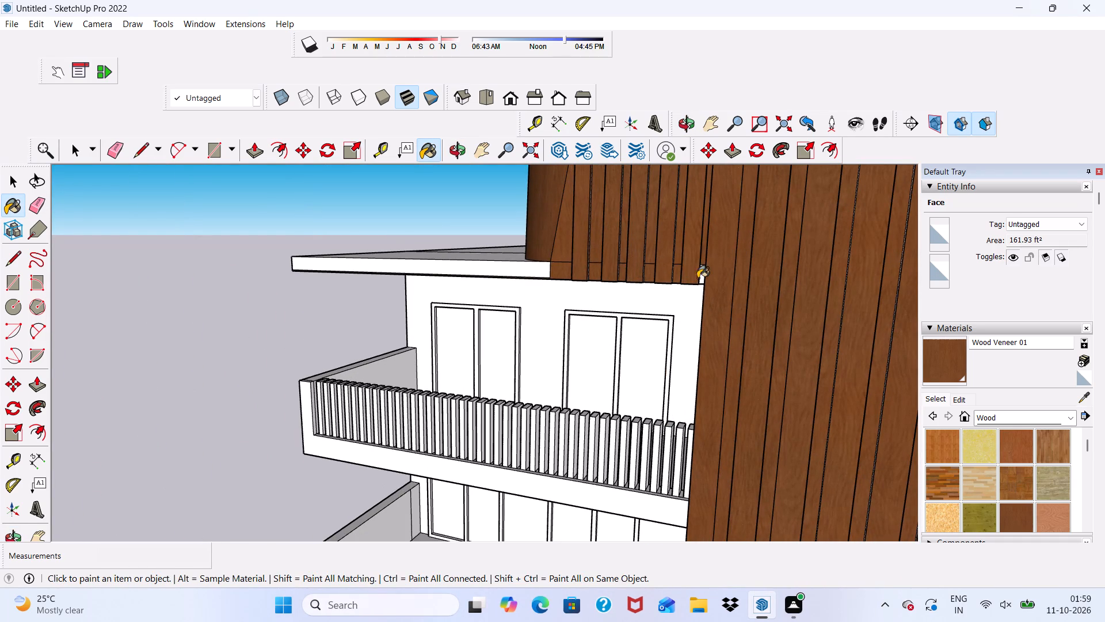
click(701, 276)
Examine the wood-clad tower and the whole front facade for unpainted areas.
scroll(643, 263, down, 6)
middle_drag(592, 276, 768, 280)
scroll(665, 285, down, 9)
middle_drag(620, 336, 546, 204)
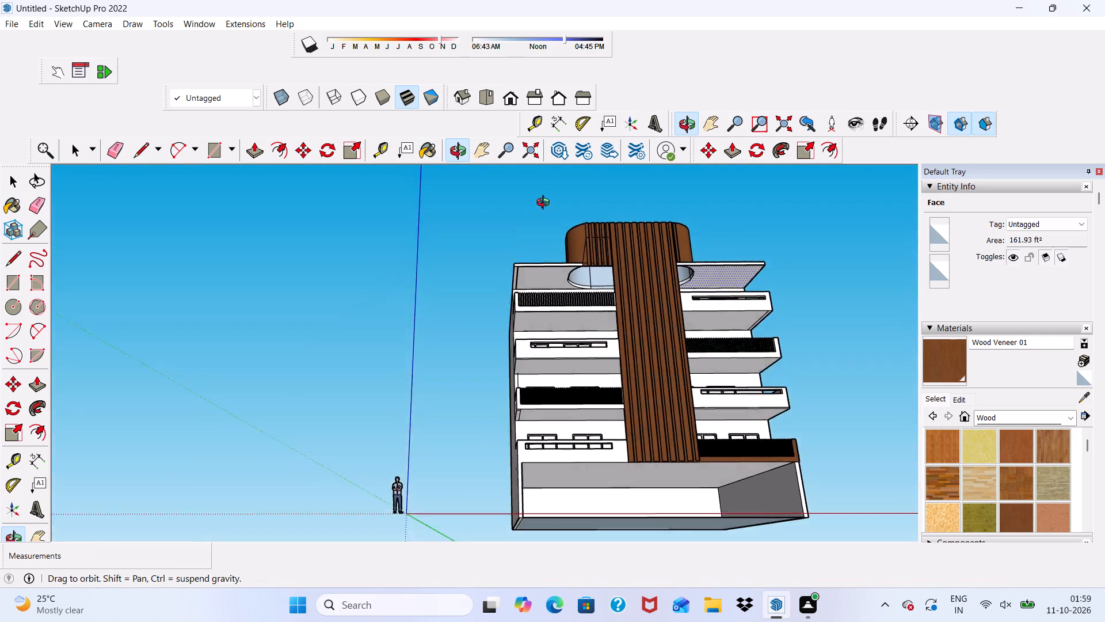
middle_drag(546, 204, 538, 262)
key(space)
scroll(649, 279, up, 1)
scroll(647, 286, down, 6)
scroll(644, 343, up, 2)
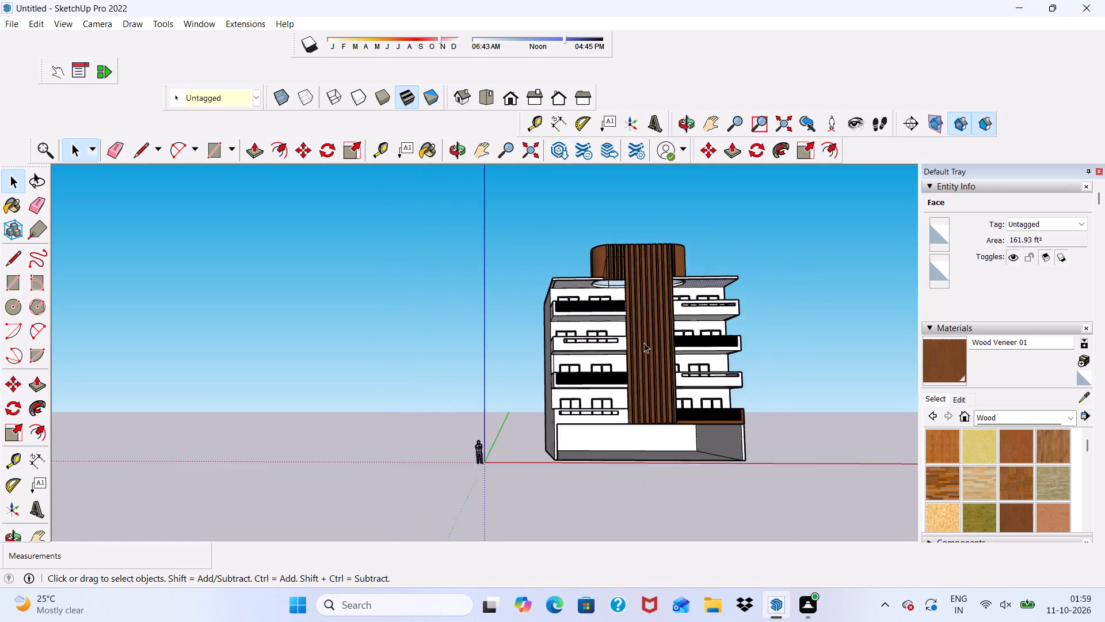
scroll(644, 343, up, 4)
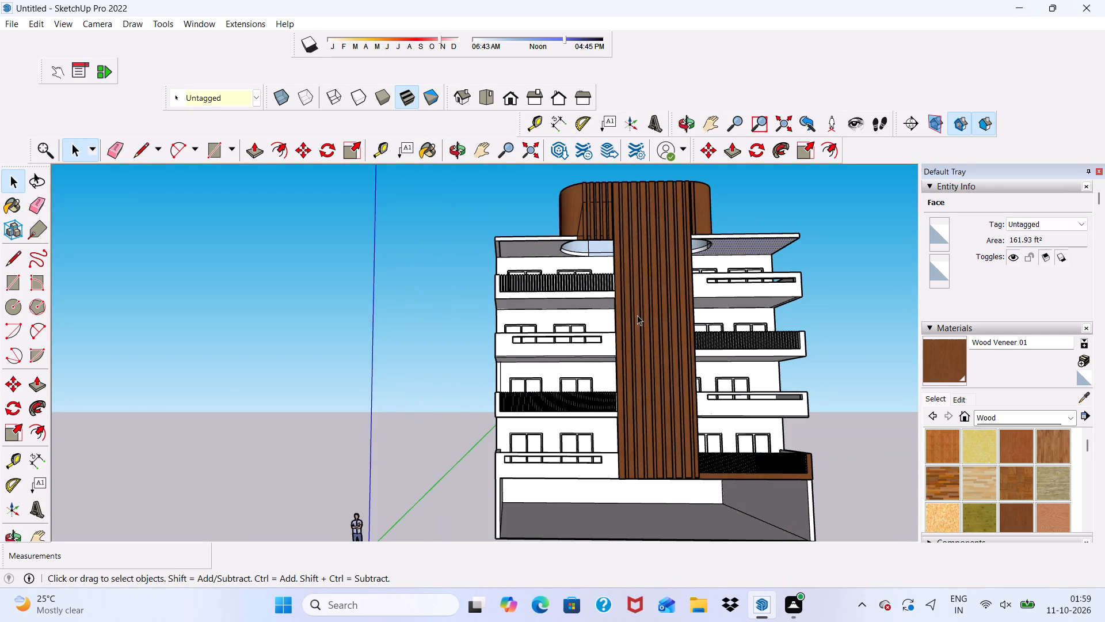
click(637, 315)
key(space)
scroll(758, 253, up, 2)
scroll(793, 218, down, 4)
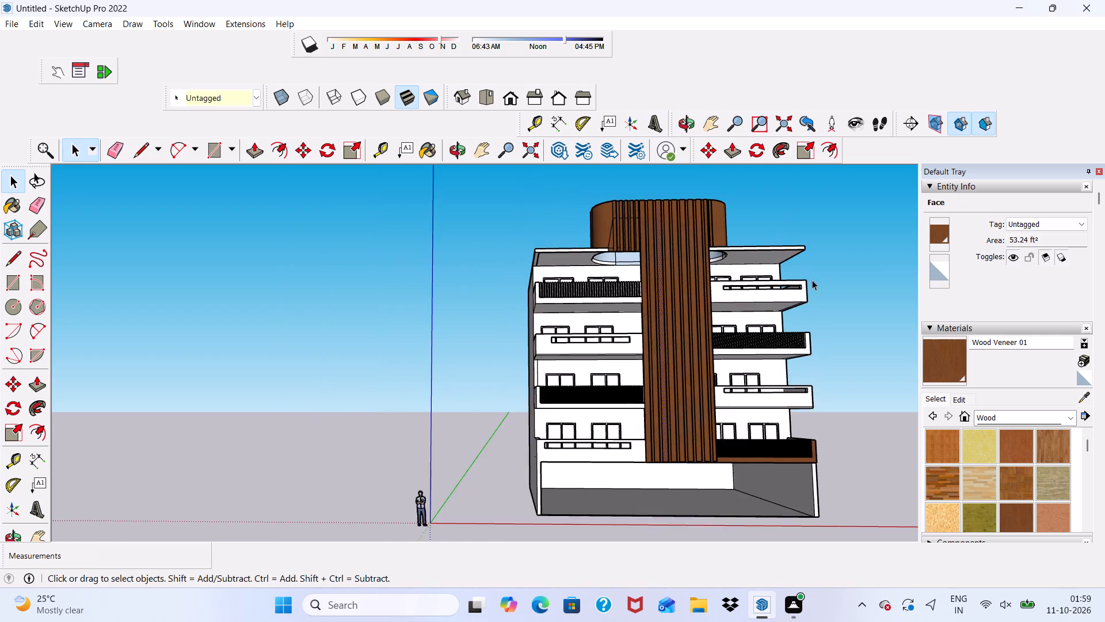
Draw a rectangle about 13' 6" by 11' 1" on the roof slab, between the oval volume and the slab's side edge.
middle_drag(807, 257, 649, 367)
scroll(775, 255, up, 4)
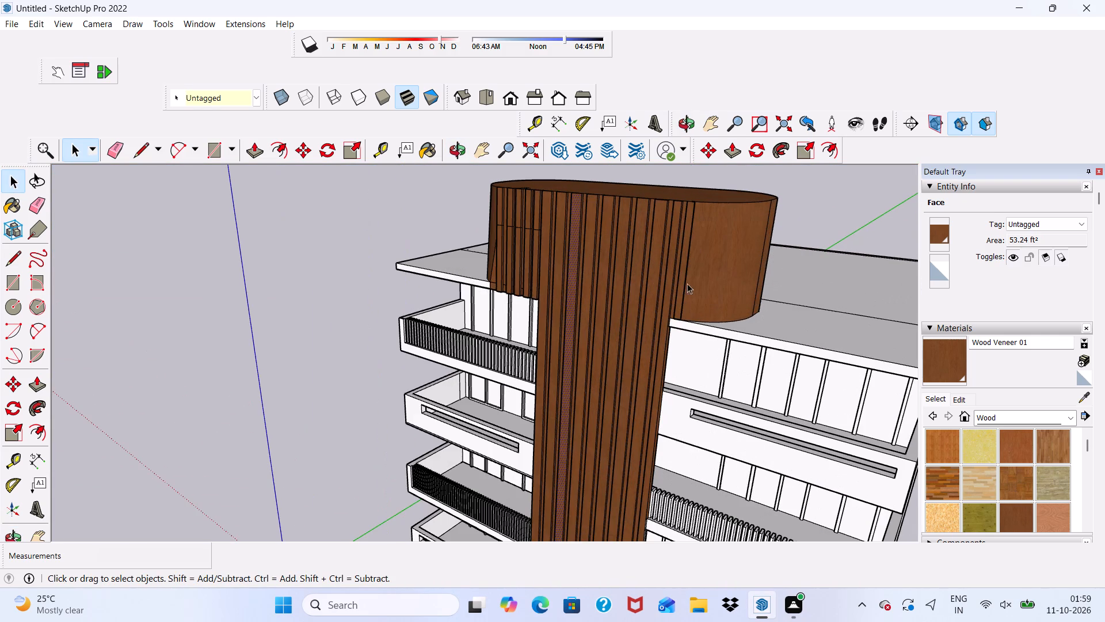
click(214, 154)
scroll(784, 319, up, 6)
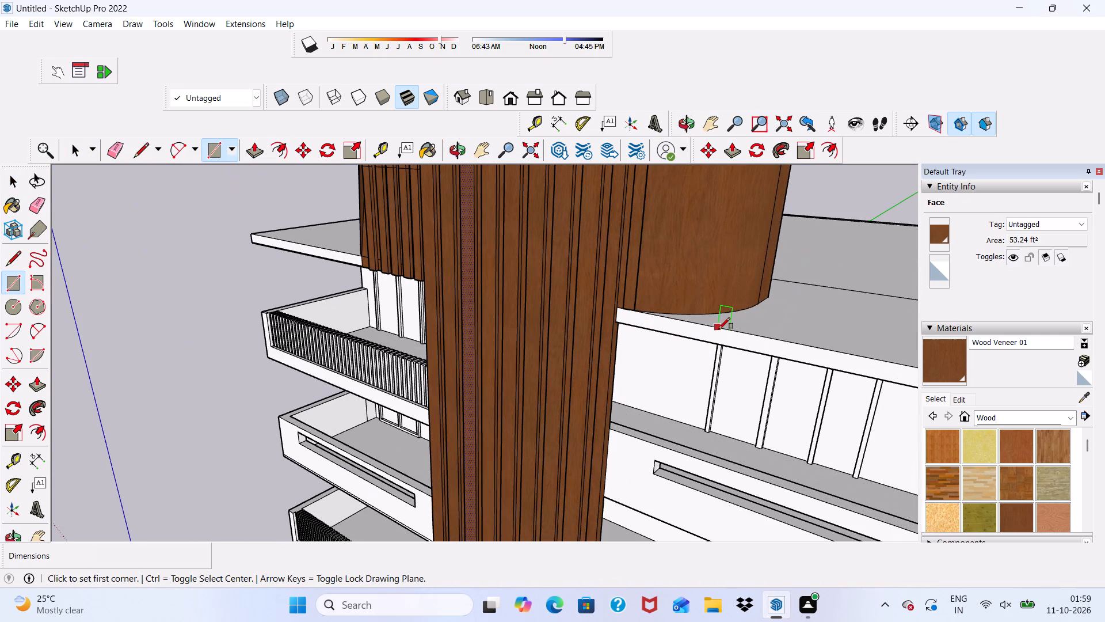
click(721, 329)
scroll(805, 277, down, 4)
scroll(820, 269, up, 2)
scroll(744, 313, down, 8)
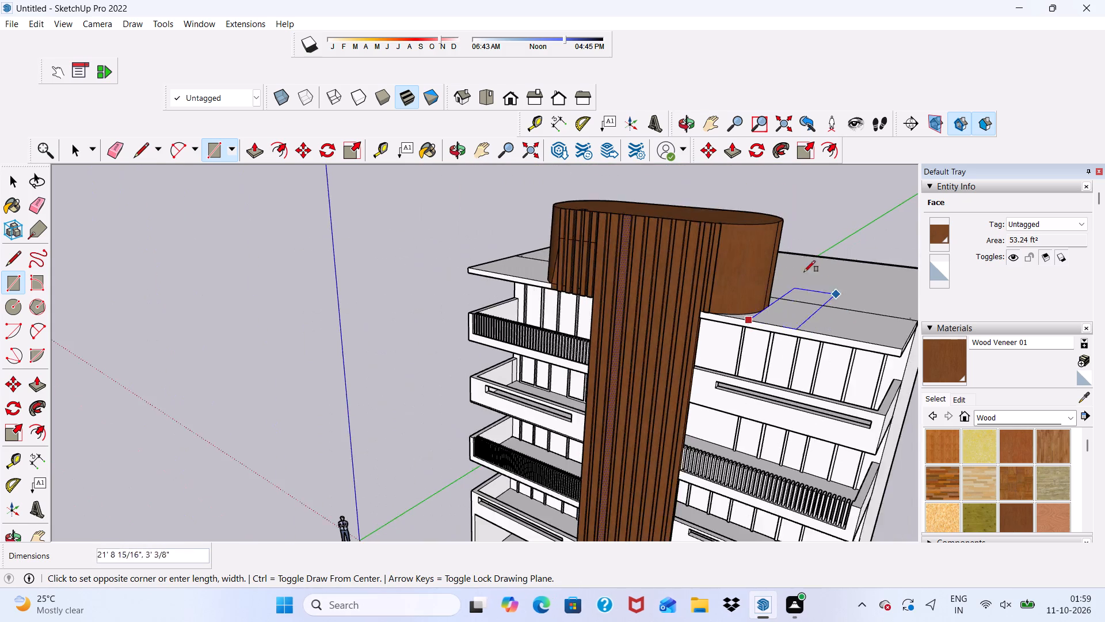
scroll(778, 267, up, 5)
scroll(766, 295, down, 5)
scroll(873, 331, up, 4)
scroll(784, 323, down, 6)
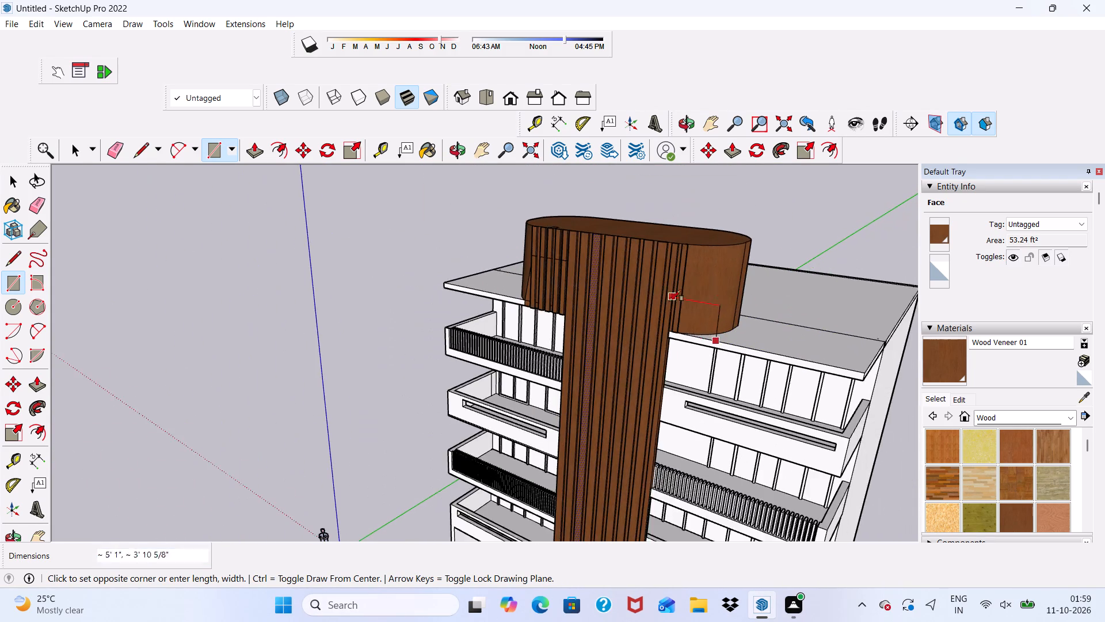
scroll(669, 301, down, 2)
scroll(931, 332, up, 5)
scroll(854, 340, up, 5)
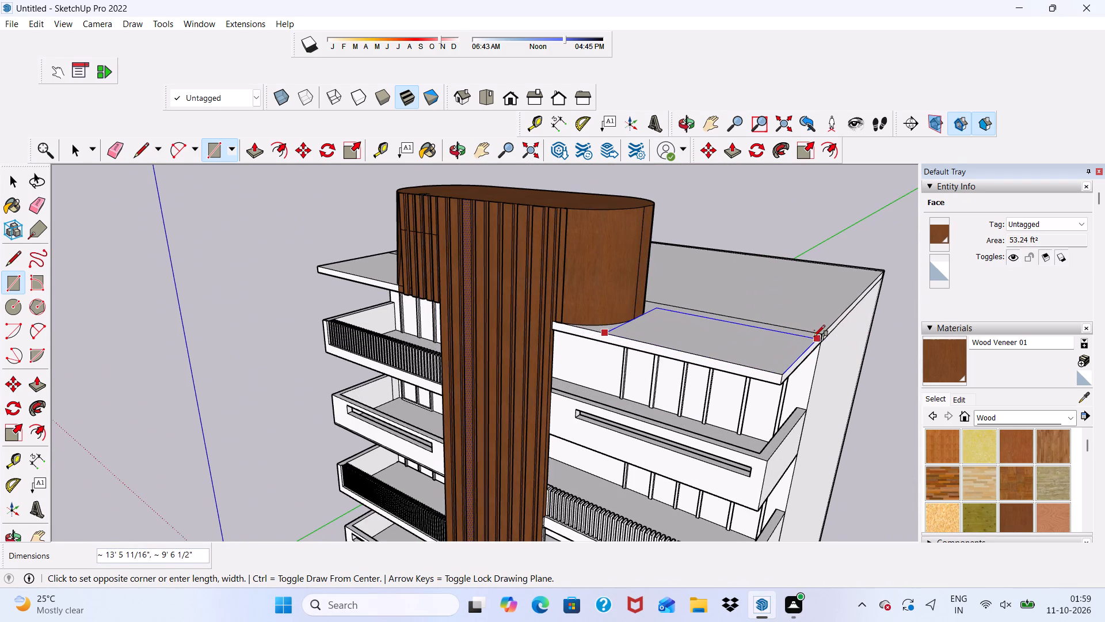
click(815, 335)
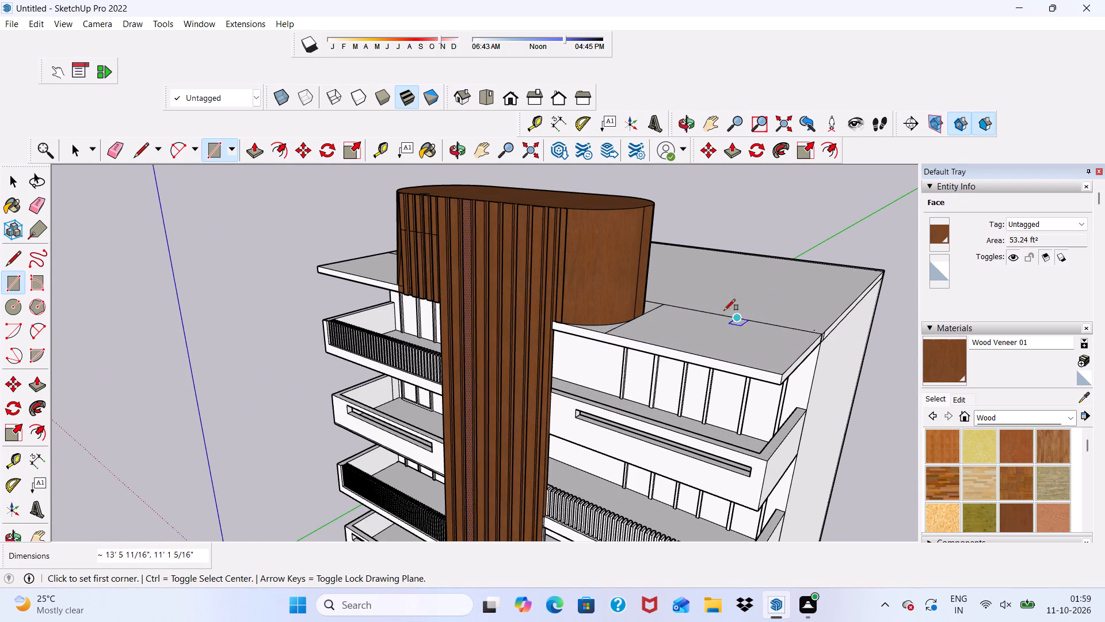
Draw a narrow rectangle about 1' by 11' 1" across the middle of the new roof rectangle to the slab's front edge.
click(733, 318)
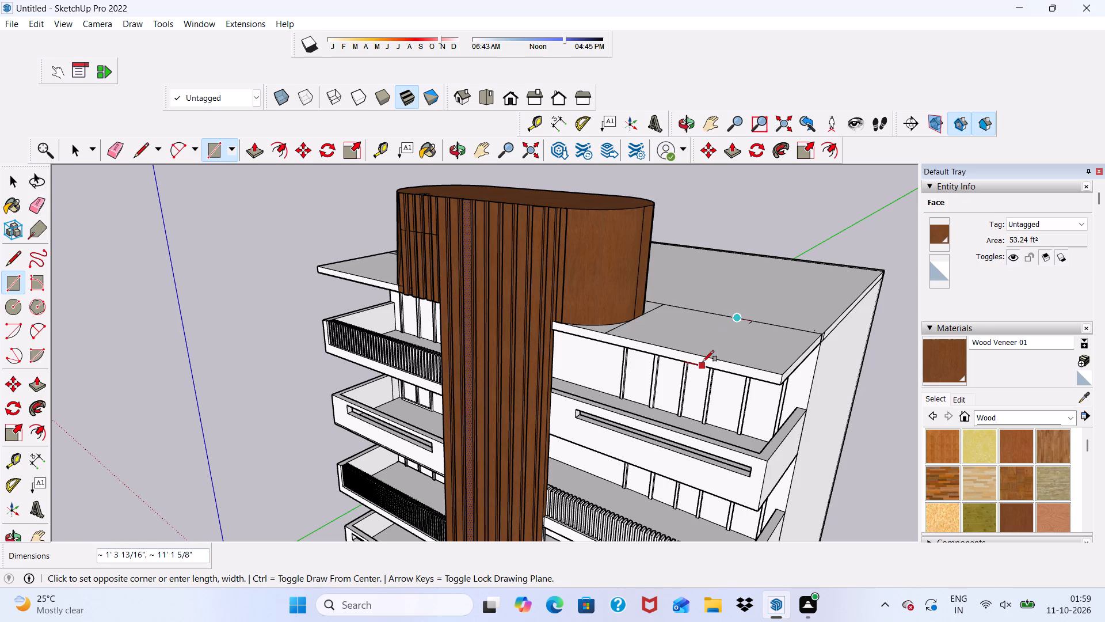
scroll(703, 355, up, 3)
scroll(694, 361, down, 5)
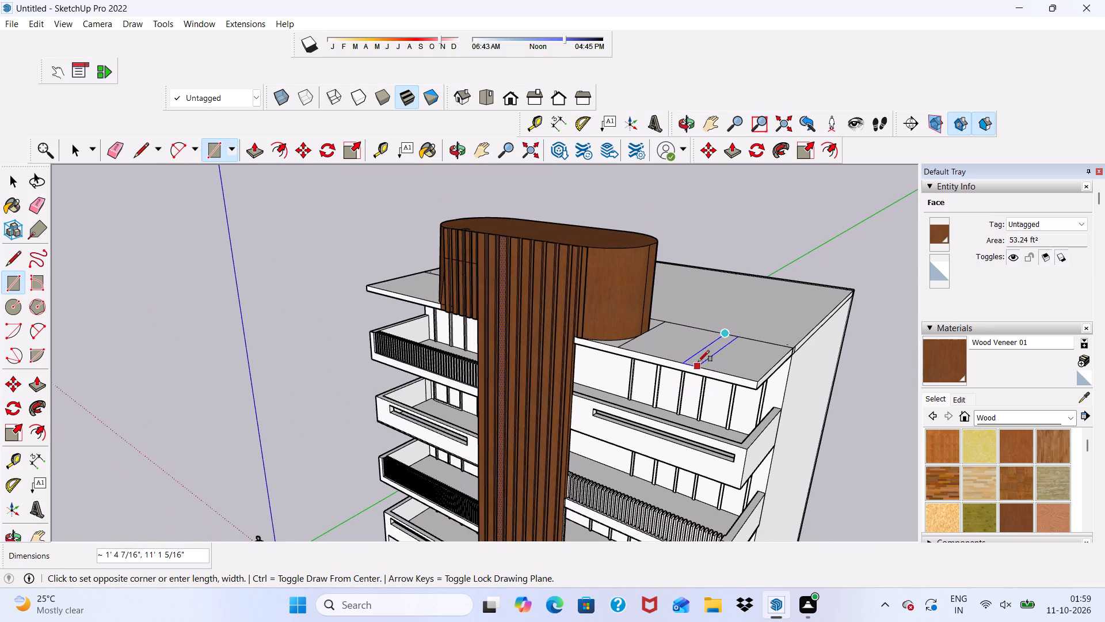
click(694, 365)
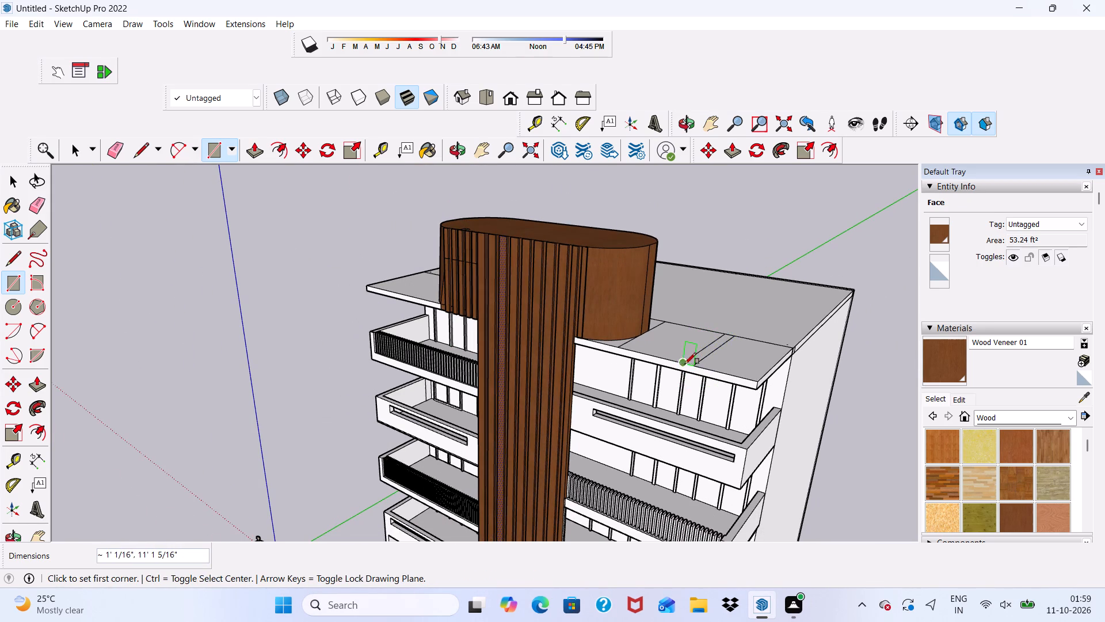
Examine the roof slab, its new outlines and the upper balconies from above and below.
scroll(680, 377, down, 5)
middle_drag(683, 381, 722, 248)
key(space)
scroll(722, 245, up, 4)
scroll(692, 337, down, 1)
middle_drag(683, 337, 685, 320)
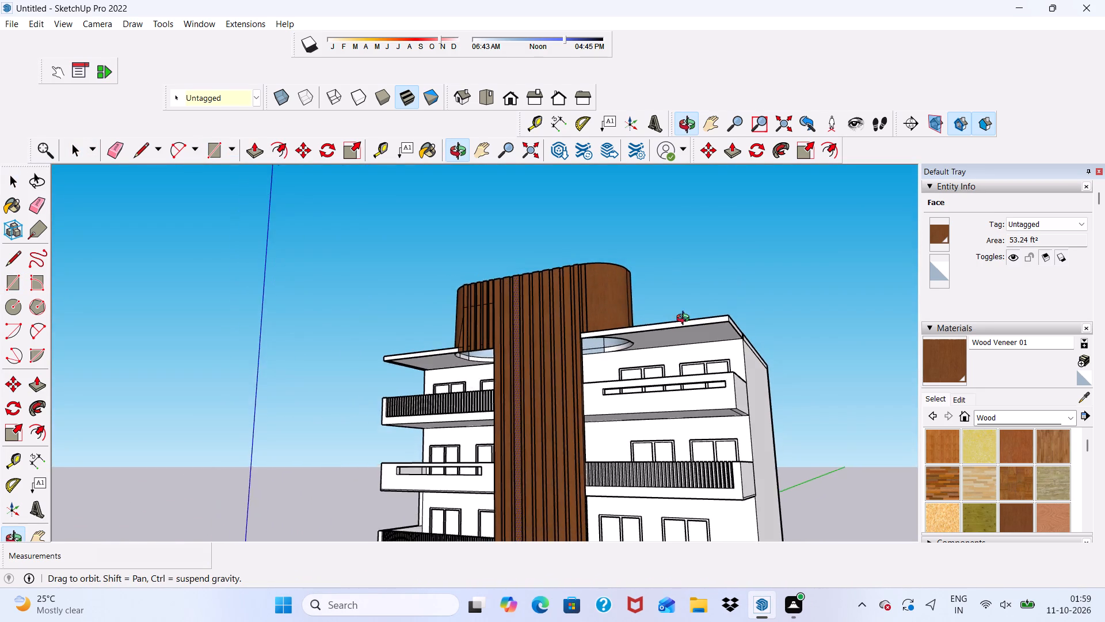
middle_drag(685, 320, 720, 354)
scroll(720, 354, up, 4)
key(space)
scroll(676, 304, down, 1)
middle_drag(676, 328, 686, 473)
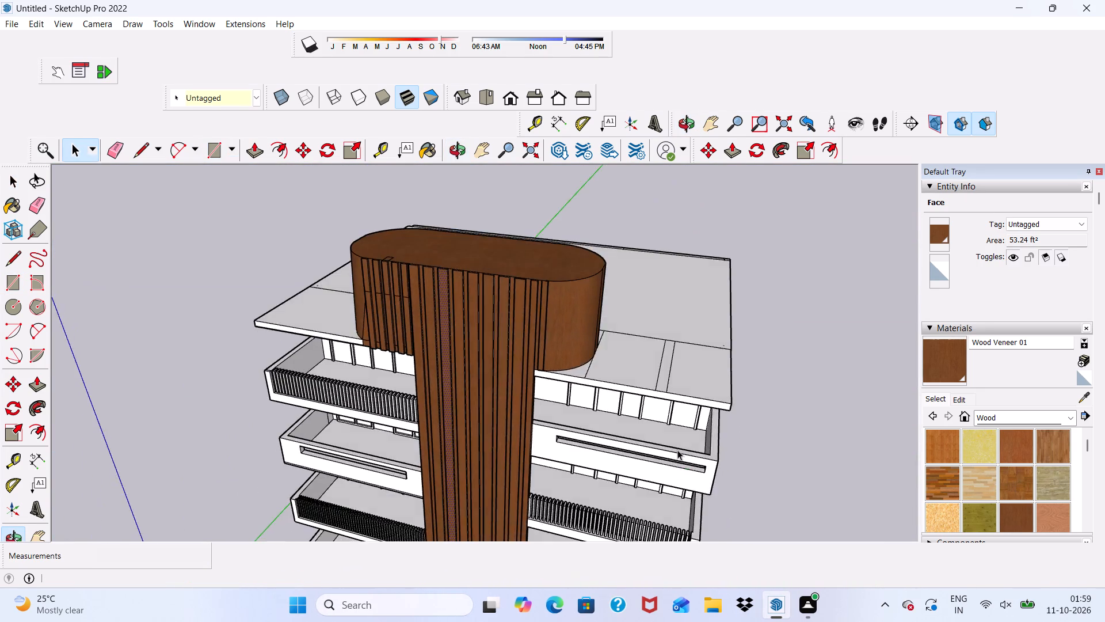
scroll(664, 384, up, 8)
scroll(658, 376, down, 10)
middle_drag(689, 371, 706, 224)
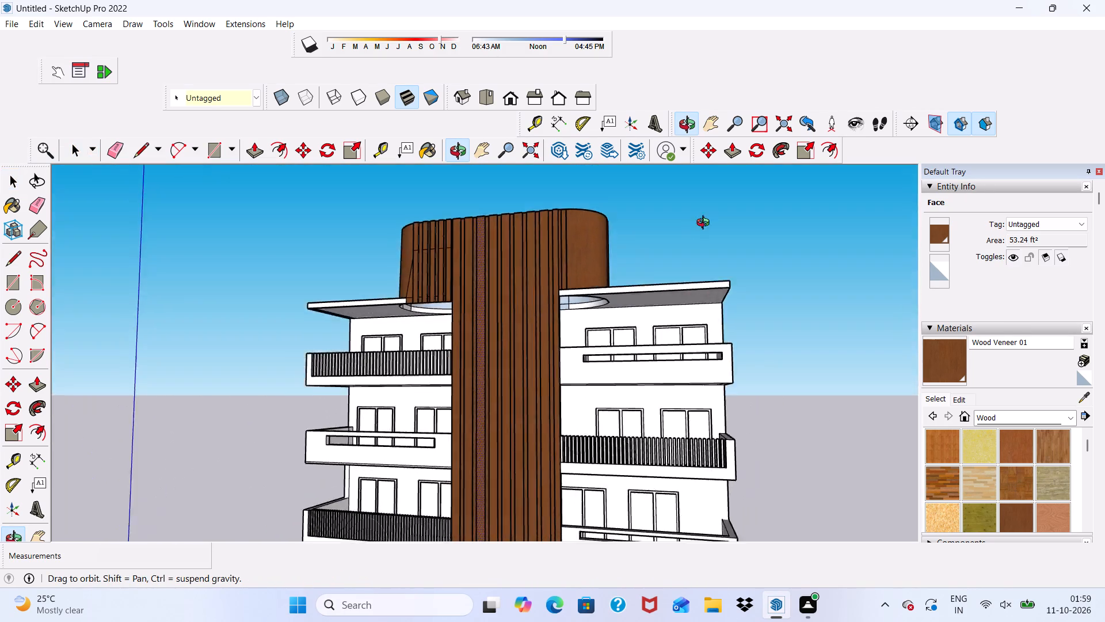
middle_drag(706, 224, 729, 195)
scroll(739, 219, up, 5)
scroll(738, 267, down, 12)
middle_drag(699, 331, 720, 512)
scroll(685, 496, up, 4)
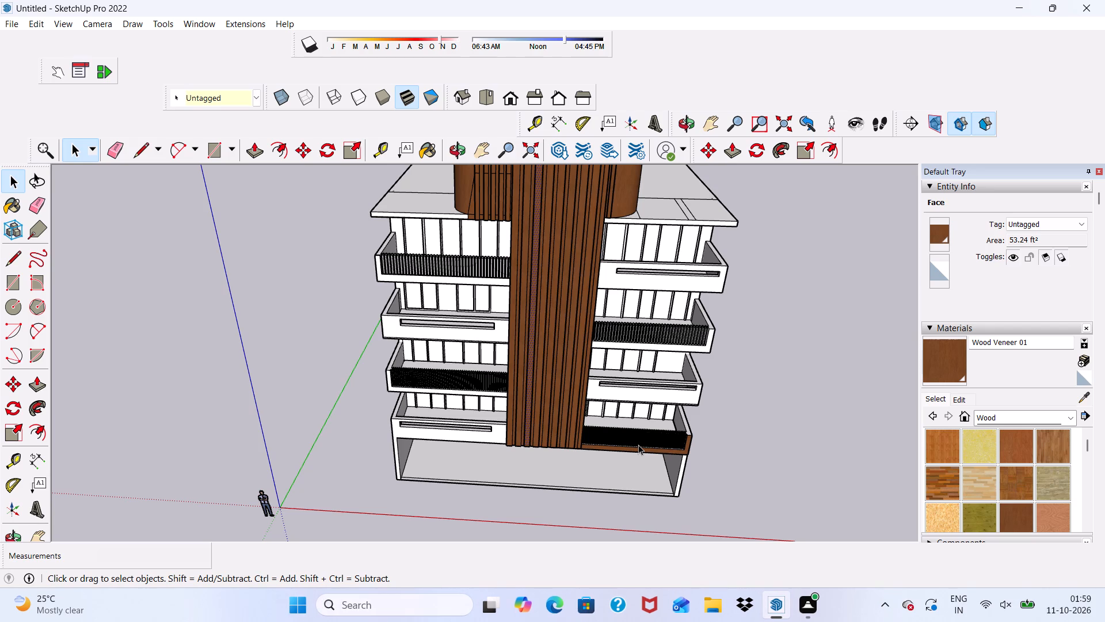
Examine the balcony undersides, windows and lower floors on both sides of the tower.
scroll(664, 472, down, 1)
scroll(631, 422, up, 5)
scroll(621, 435, down, 2)
middle_drag(615, 441, 568, 266)
scroll(615, 435, up, 1)
scroll(568, 266, down, 6)
scroll(476, 385, up, 6)
scroll(528, 334, up, 4)
scroll(635, 369, up, 5)
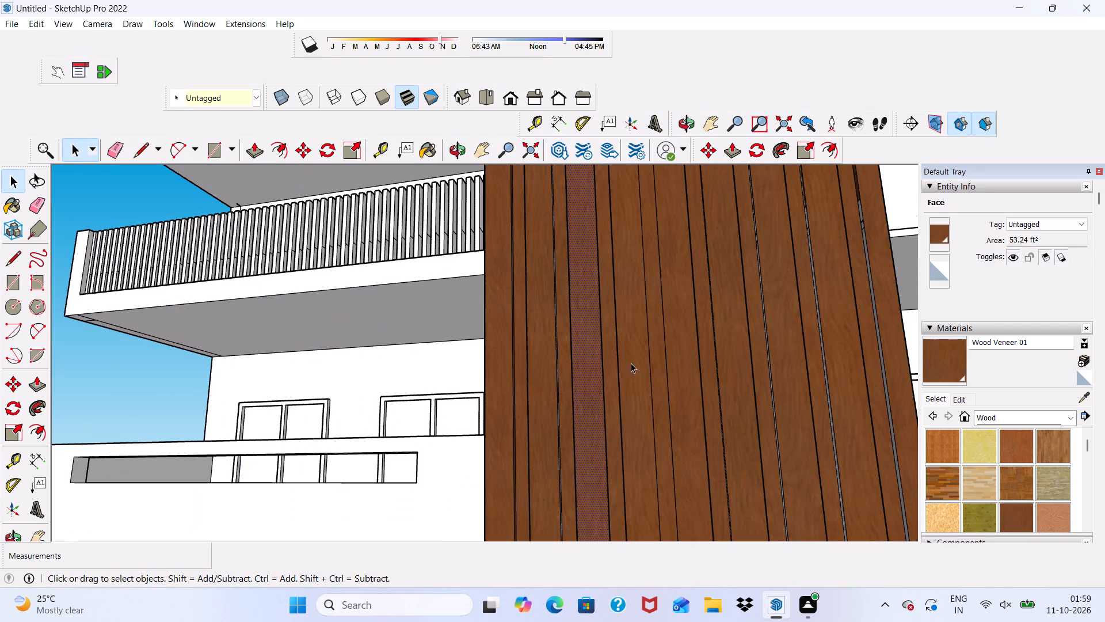
click(898, 249)
scroll(786, 304, down, 5)
scroll(658, 282, down, 5)
middle_drag(709, 321, 806, 509)
scroll(733, 405, down, 5)
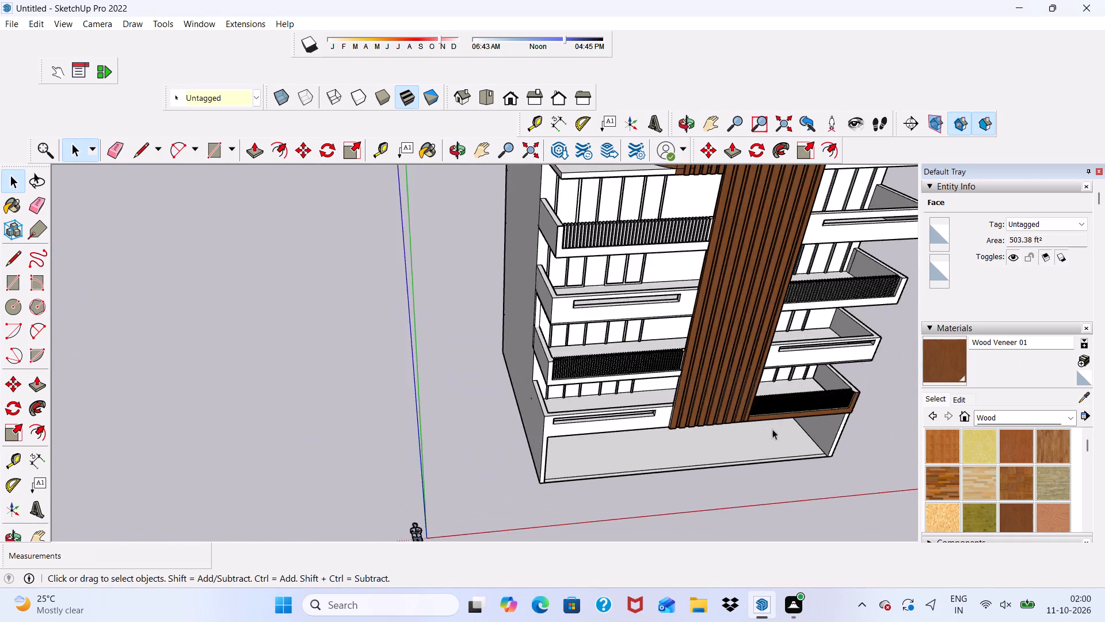
scroll(772, 429, down, 5)
middle_drag(794, 489, 725, 304)
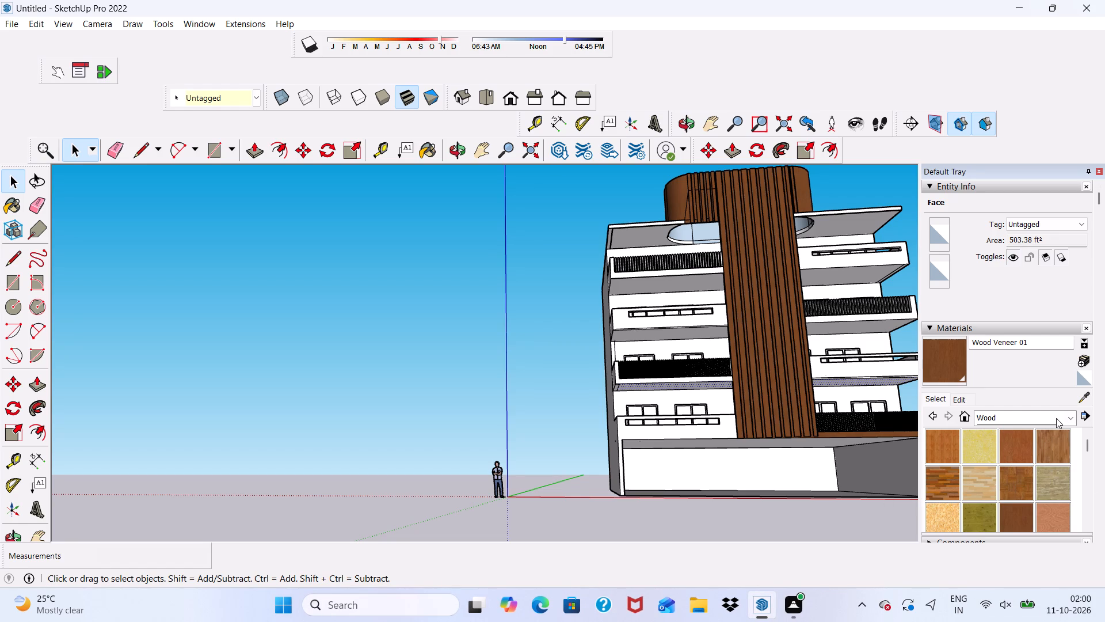
Paint the front face of the window frame beside the tower, behind the wood-fronted lowest balcony, Wood Bamboo.
click(943, 444)
scroll(817, 308, up, 13)
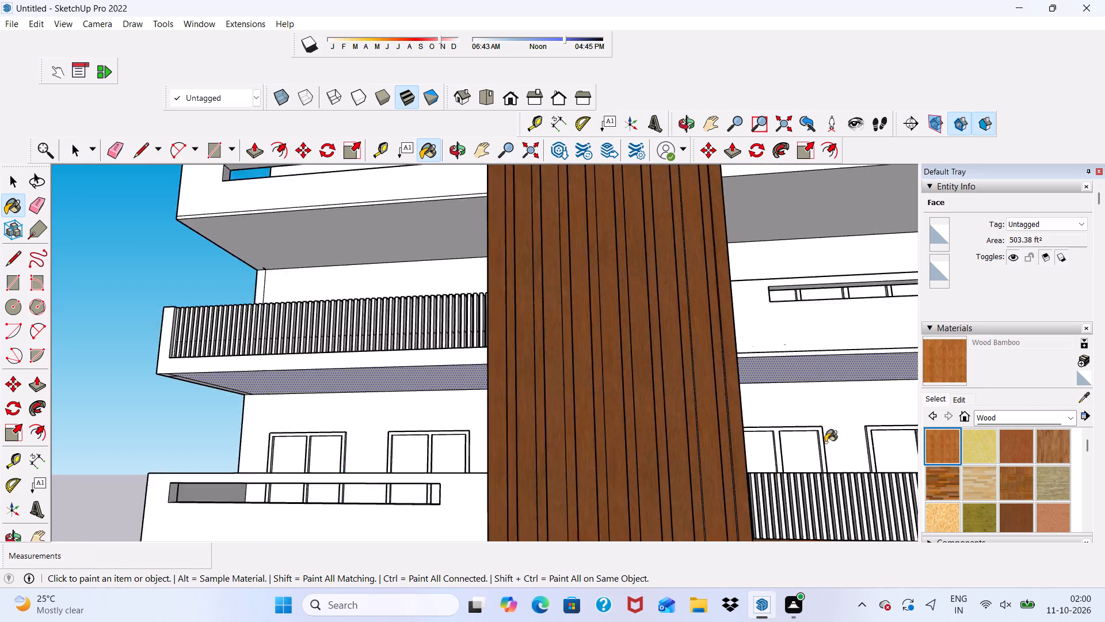
scroll(825, 442, up, 8)
click(815, 422)
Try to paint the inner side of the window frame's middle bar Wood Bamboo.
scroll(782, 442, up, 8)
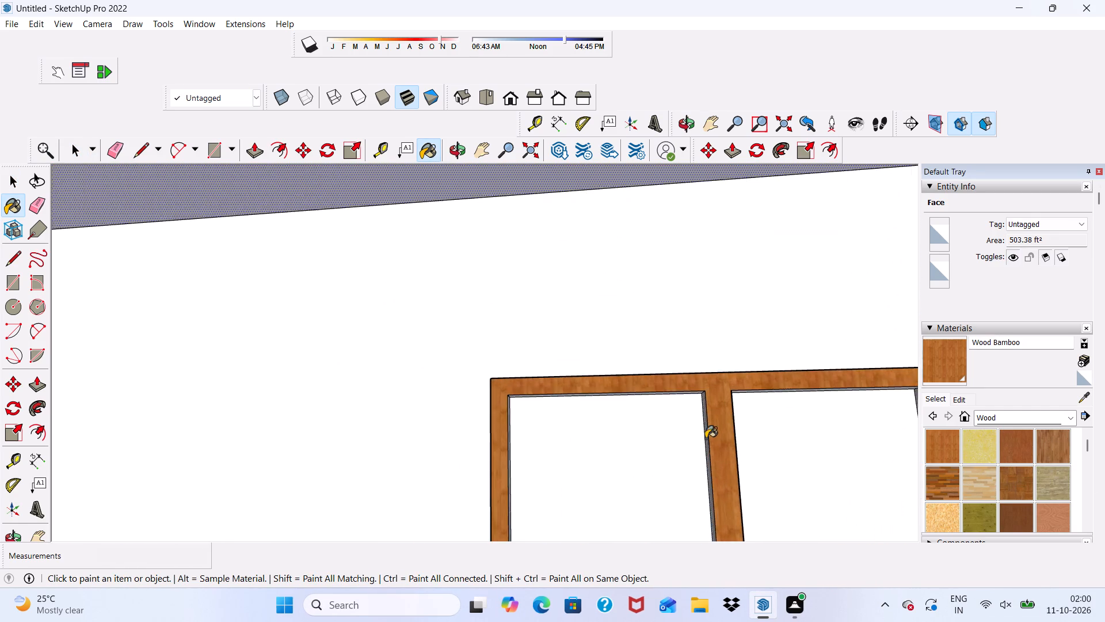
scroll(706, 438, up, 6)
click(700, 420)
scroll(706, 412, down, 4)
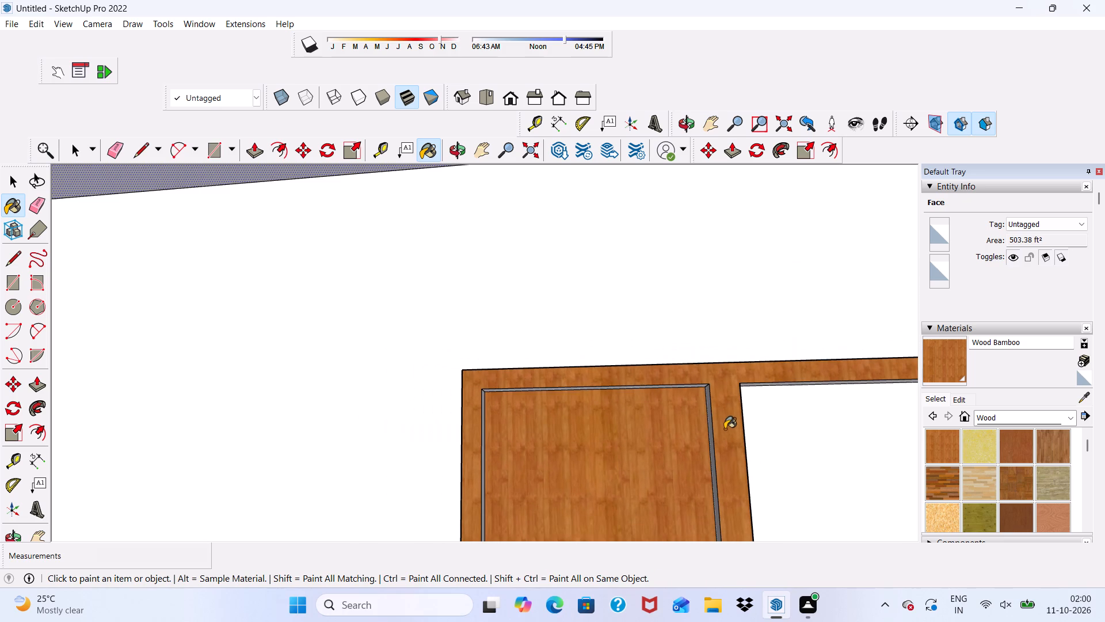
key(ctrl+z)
Paint the grey inner sides of the frame's middle bar, top rail and far upright Wood Bamboo.
scroll(714, 398, up, 8)
click(707, 388)
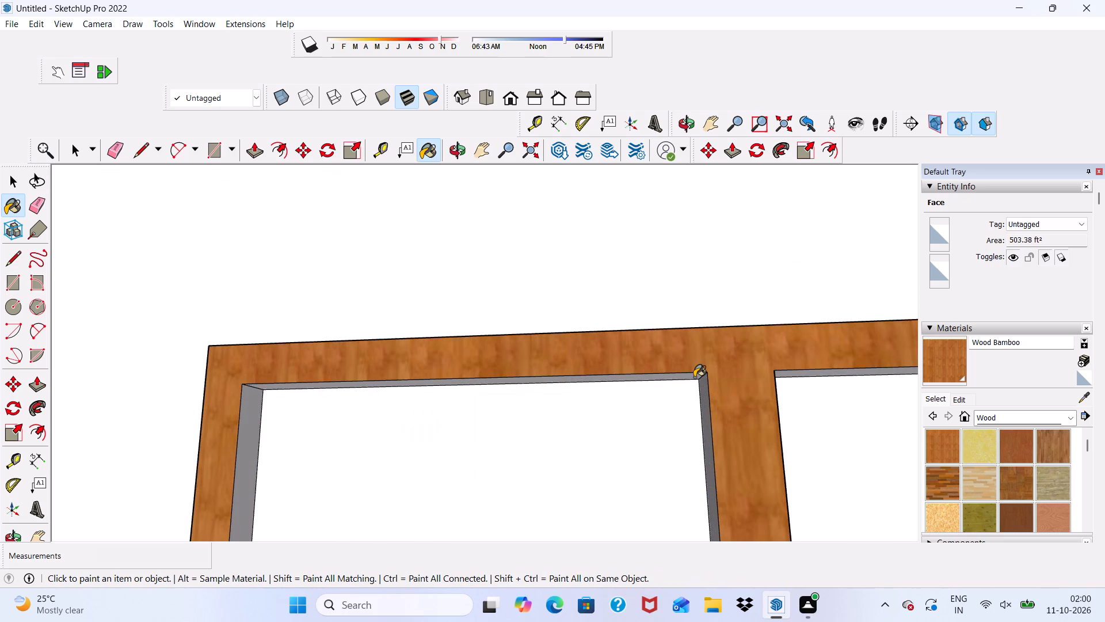
click(694, 377)
click(787, 375)
scroll(769, 386, down, 14)
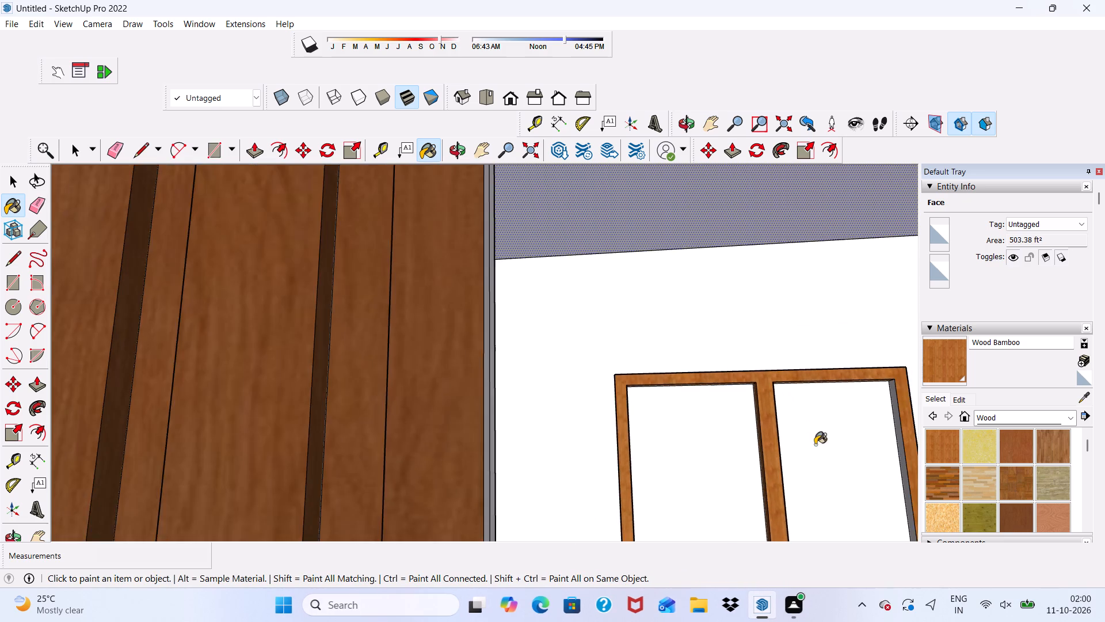
scroll(815, 445, down, 5)
middle_drag(838, 467, 885, 463)
scroll(855, 426, up, 5)
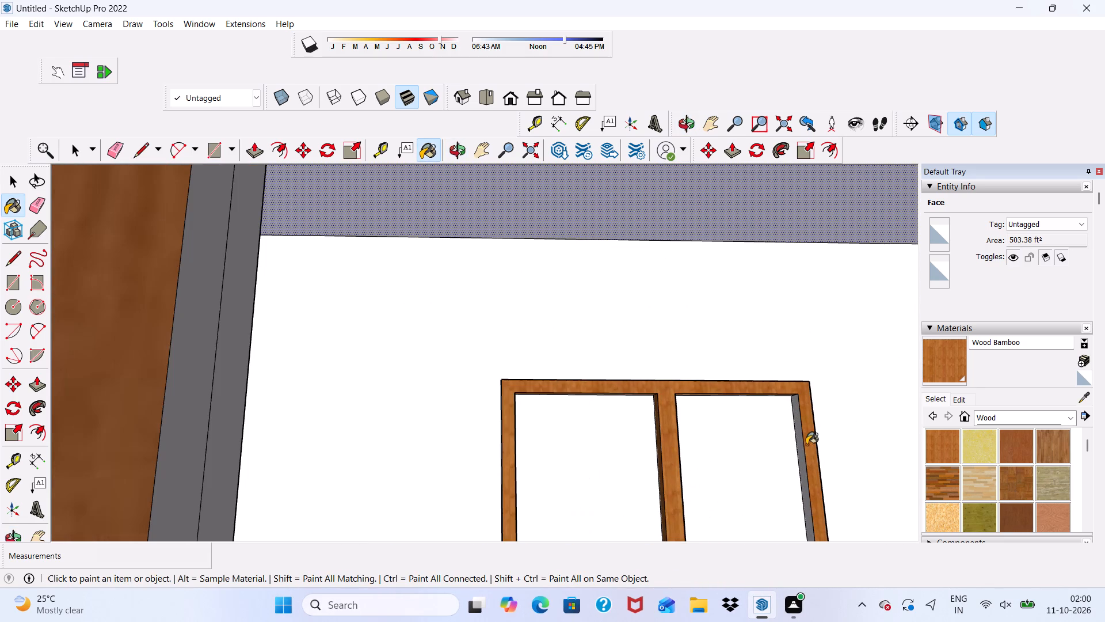
click(802, 458)
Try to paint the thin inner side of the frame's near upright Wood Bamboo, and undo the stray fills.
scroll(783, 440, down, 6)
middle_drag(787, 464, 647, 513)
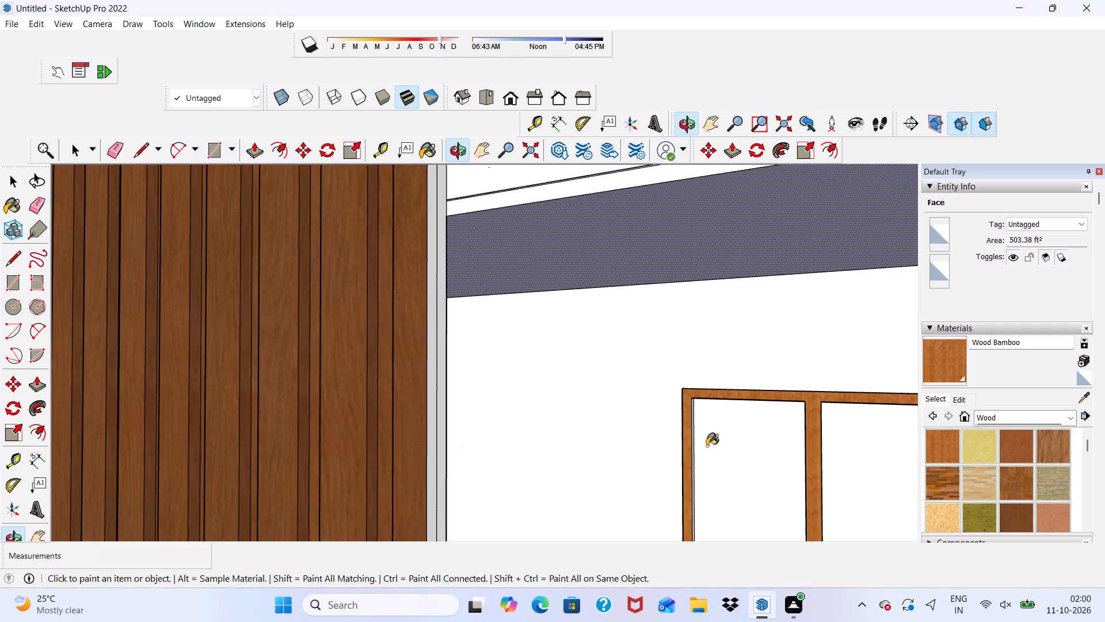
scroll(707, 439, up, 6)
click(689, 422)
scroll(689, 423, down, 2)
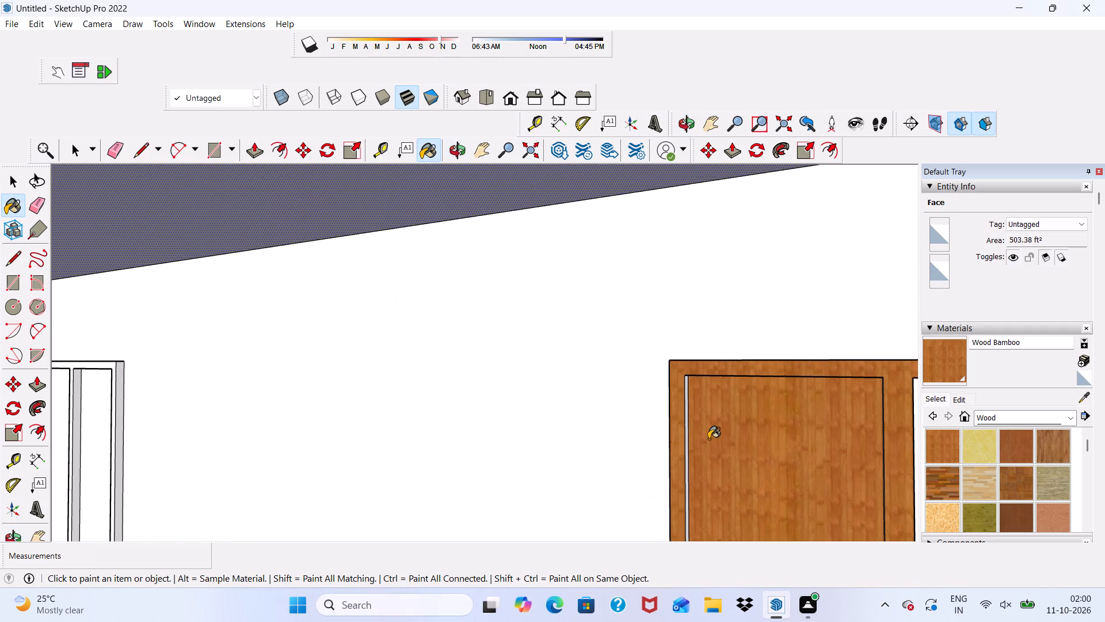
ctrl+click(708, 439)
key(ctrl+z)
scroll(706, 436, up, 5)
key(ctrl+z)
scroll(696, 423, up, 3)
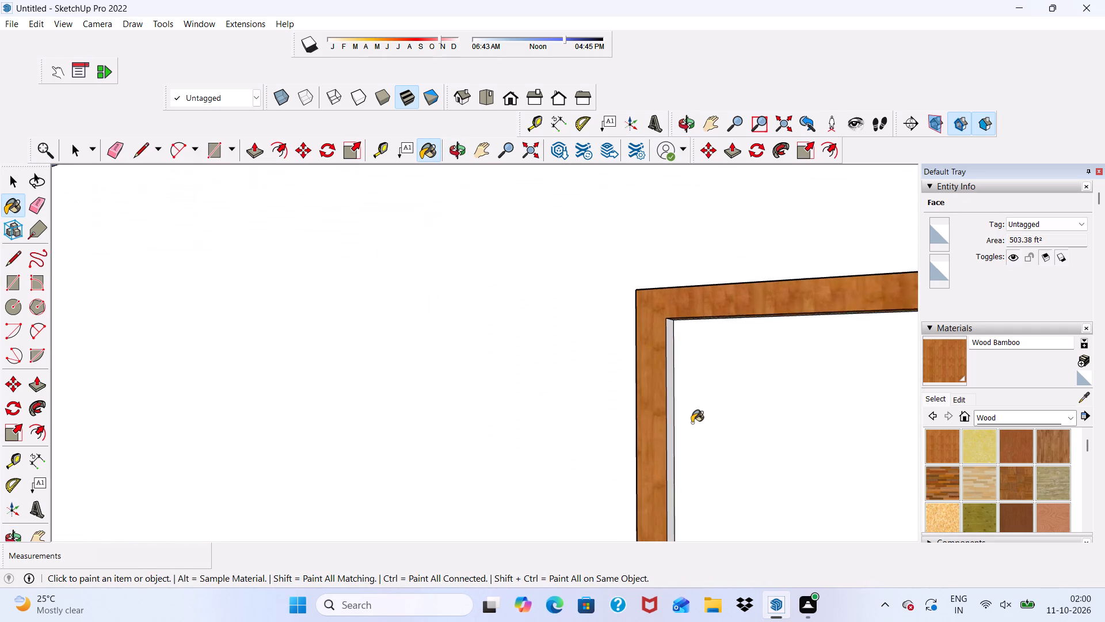
Paint the inner and outer sides of the window frame's near upright Wood Bamboo.
scroll(692, 423, up, 2)
click(664, 462)
scroll(662, 445, down, 6)
middle_drag(665, 441, 784, 436)
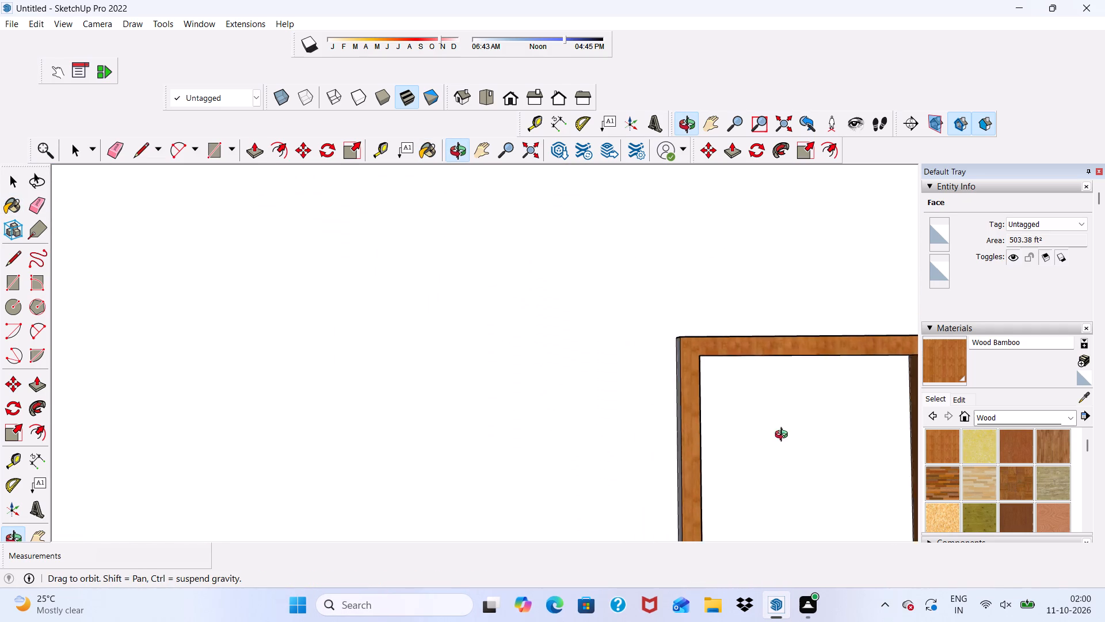
middle_drag(784, 436, 842, 431)
click(678, 439)
scroll(670, 434, down, 10)
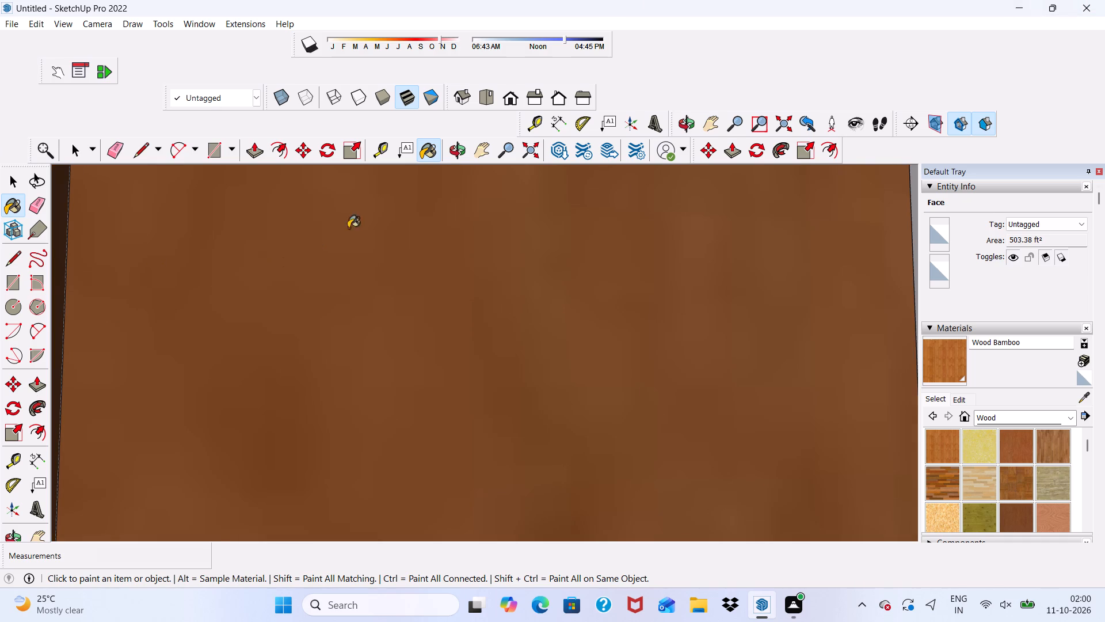
Paint the front face of the neighbouring unpainted two-pane window frame Wood Bamboo, working from the Front view.
click(505, 94)
scroll(432, 222, down, 11)
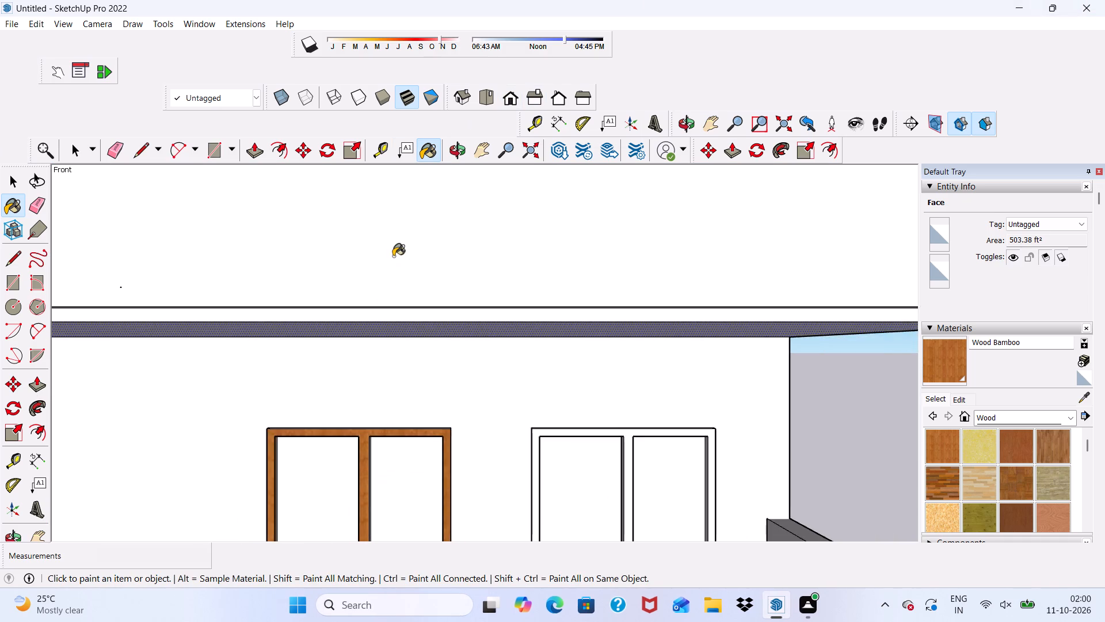
scroll(393, 256, down, 4)
scroll(584, 530, up, 4)
scroll(599, 441, up, 5)
click(585, 417)
Paint the inner side of the second frame's middle bar Wood Bamboo, undoing the stray fill on the pane.
scroll(576, 322, up, 4)
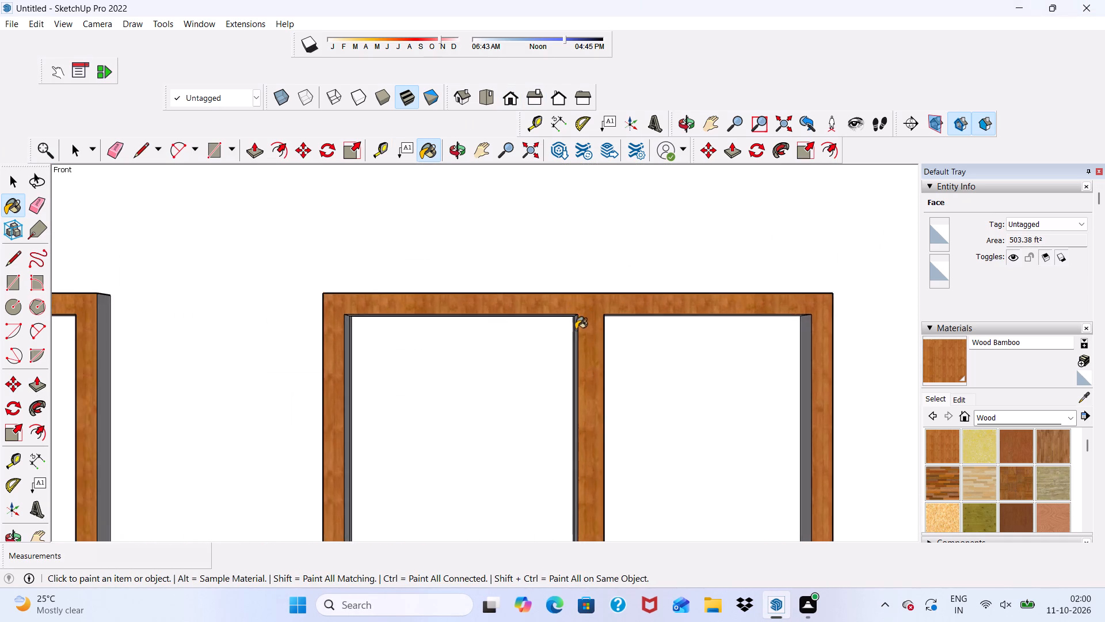
scroll(554, 354, up, 6)
click(596, 356)
click(586, 346)
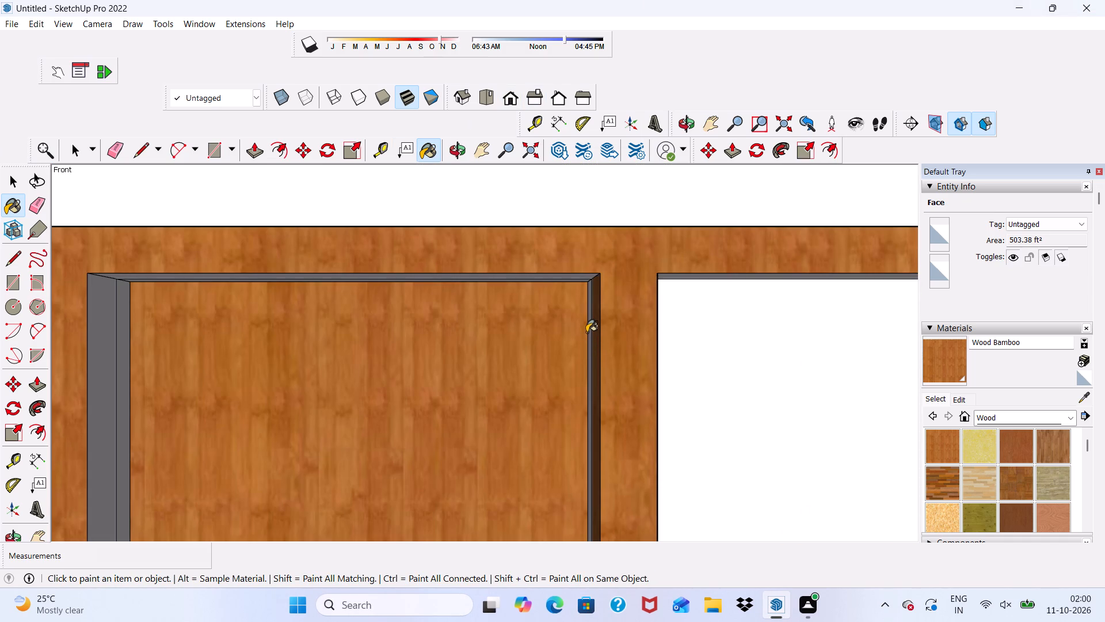
key(ctrl+z)
Paint the underside of the second frame's top rail Wood Bamboo in both openings.
scroll(558, 309, up, 4)
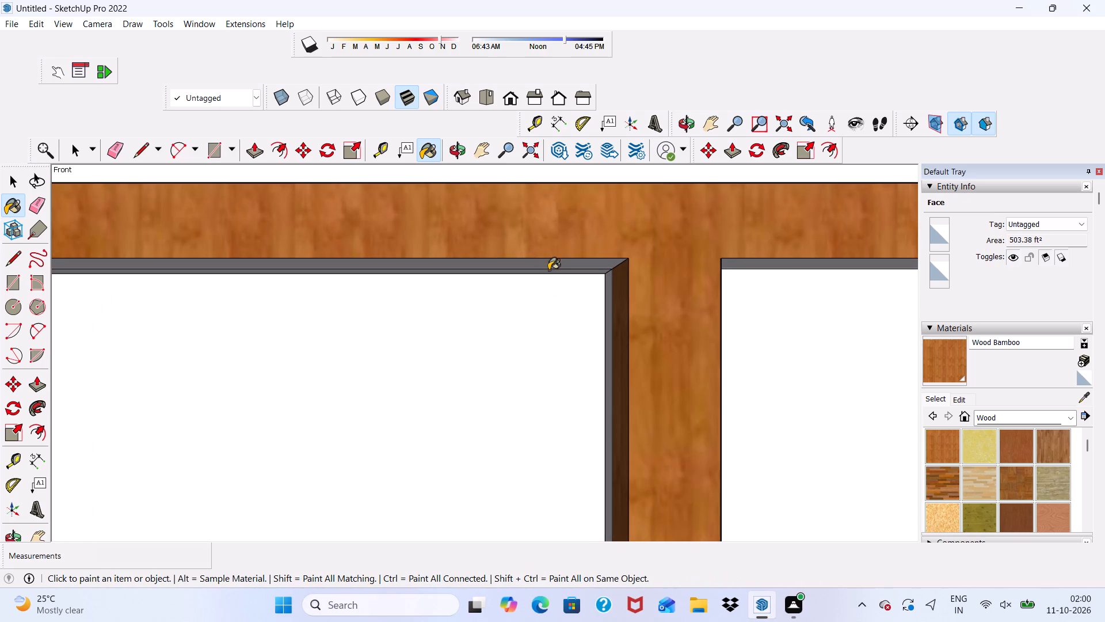
click(554, 268)
click(549, 274)
click(562, 264)
scroll(554, 281, down, 2)
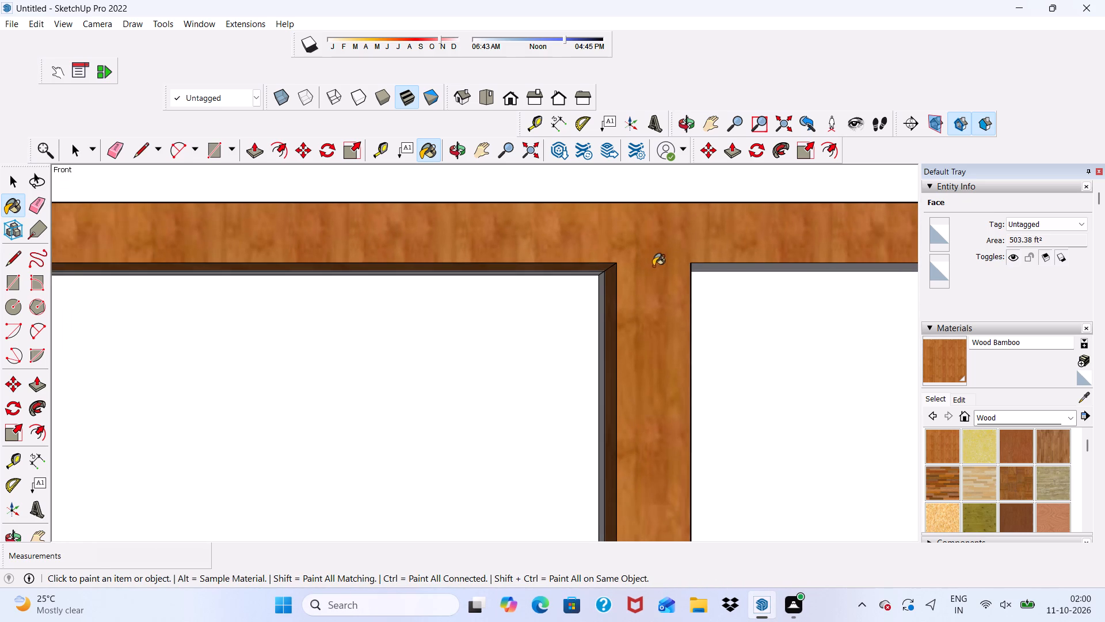
click(743, 268)
Paint the inner side of the second frame's far upright and the middle bar's remaining light strip Wood Bamboo.
scroll(600, 286, down, 10)
middle_drag(536, 344, 688, 331)
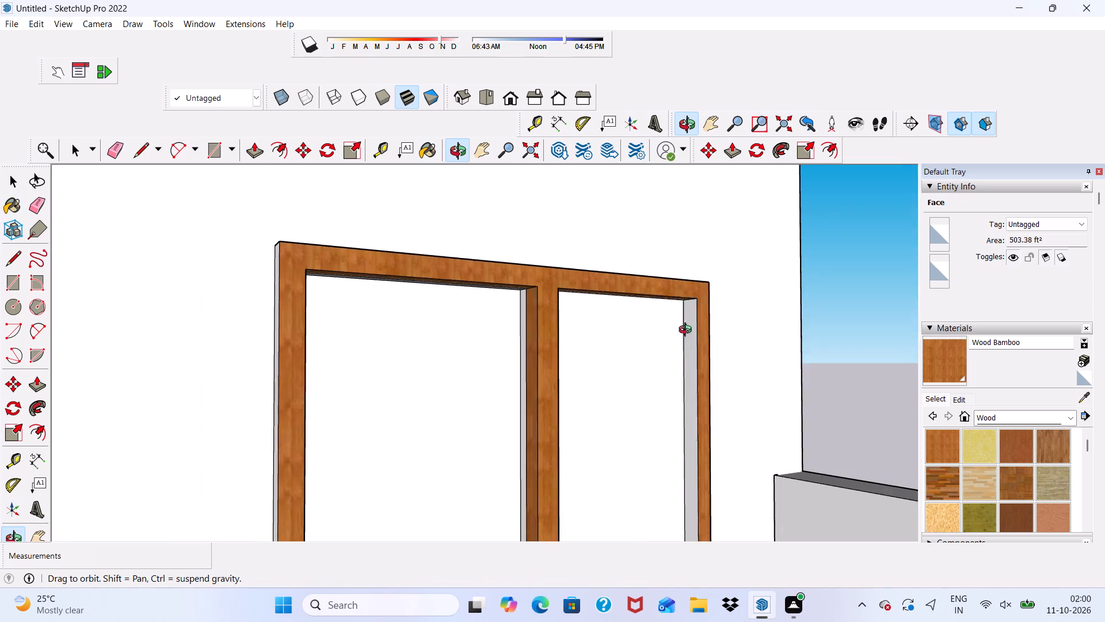
middle_drag(688, 331, 700, 328)
scroll(654, 371, up, 2)
click(664, 369)
scroll(507, 378, up, 4)
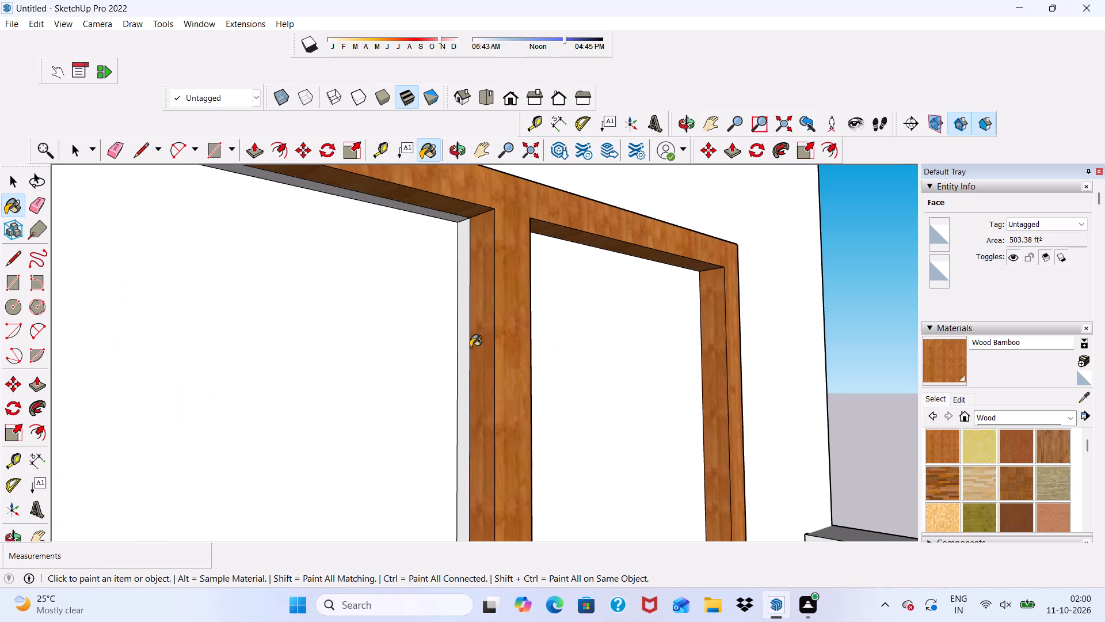
click(464, 343)
Paint both inner strips of the second frame's near upright and the grey strip under its top rail Wood Bamboo.
scroll(466, 352, down, 8)
middle_drag(525, 376, 297, 355)
scroll(238, 349, up, 2)
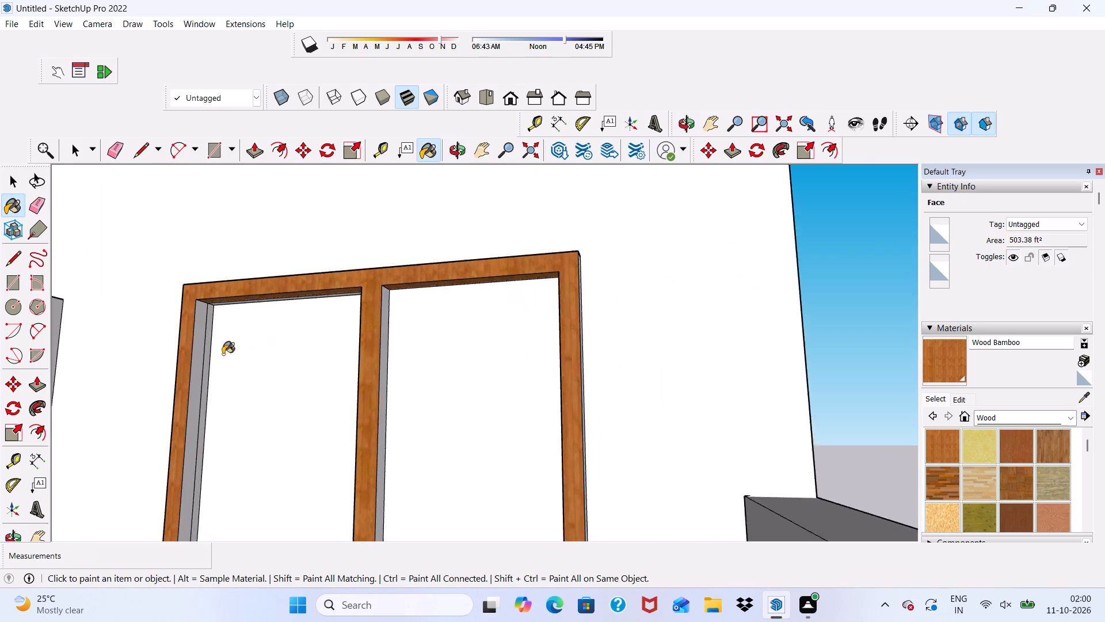
scroll(223, 354, up, 6)
click(184, 356)
click(206, 356)
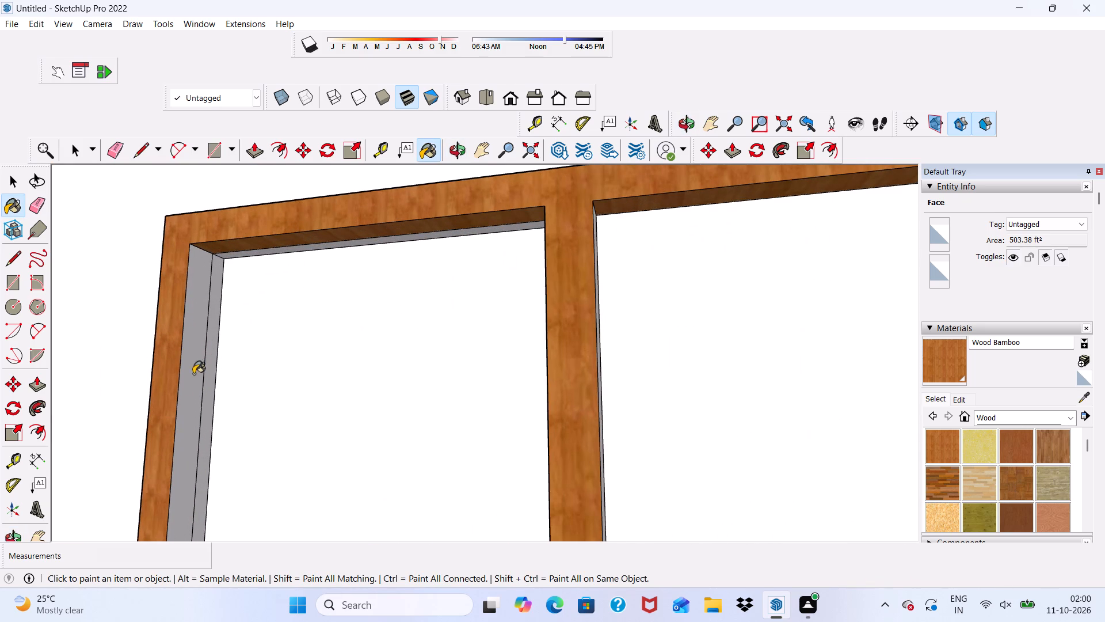
click(193, 374)
click(310, 249)
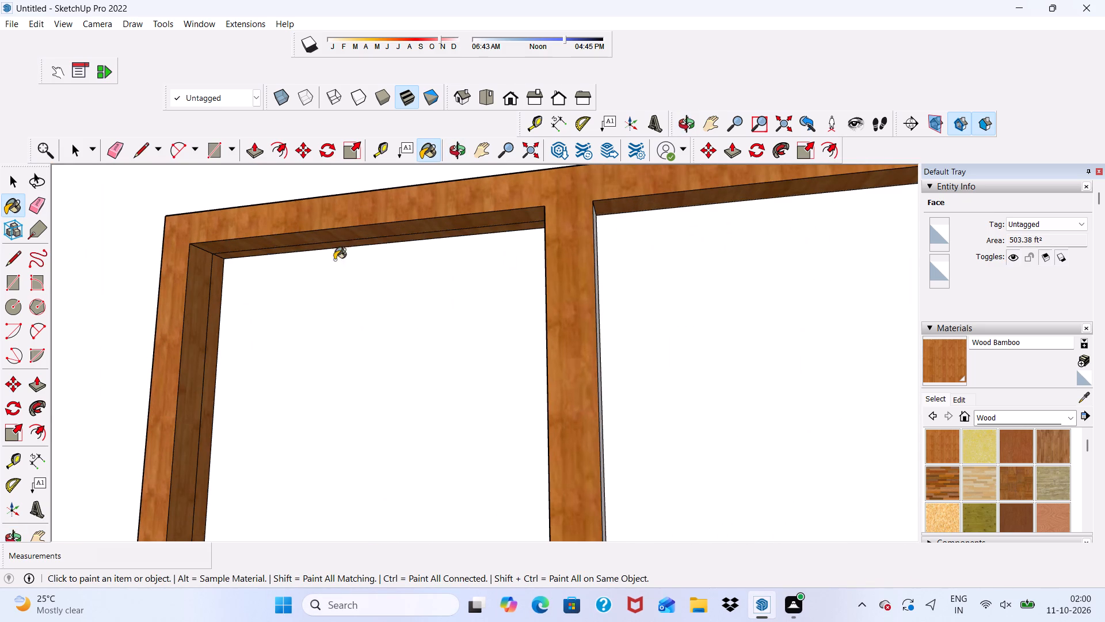
Paint the white side of the second frame's middle bar, facing the far opening, Wood Bamboo.
middle_drag(391, 263, 262, 300)
click(521, 296)
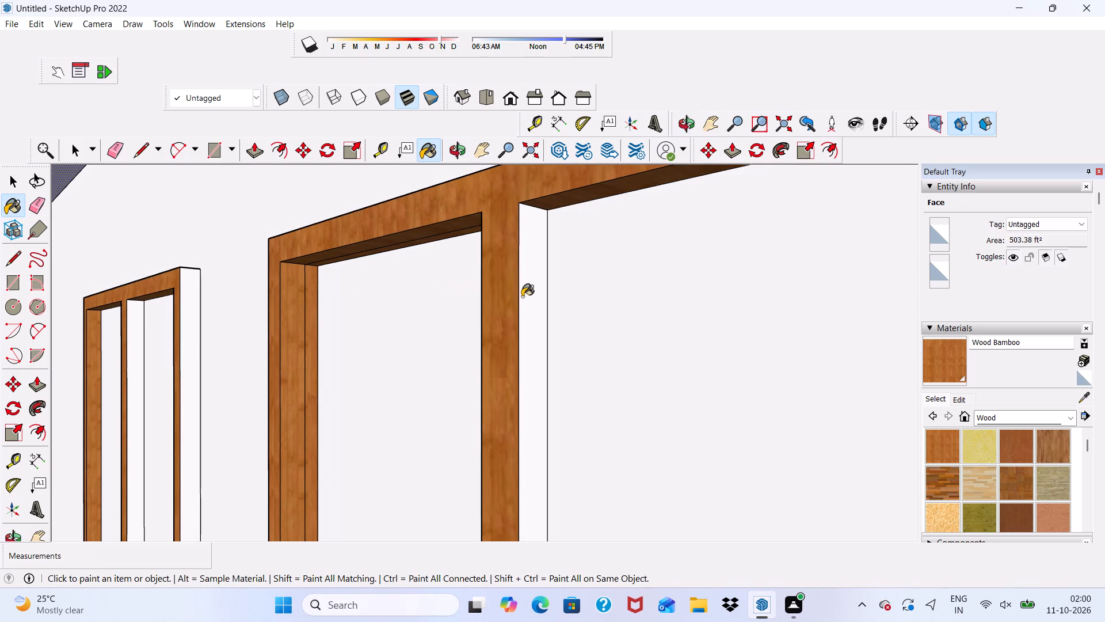
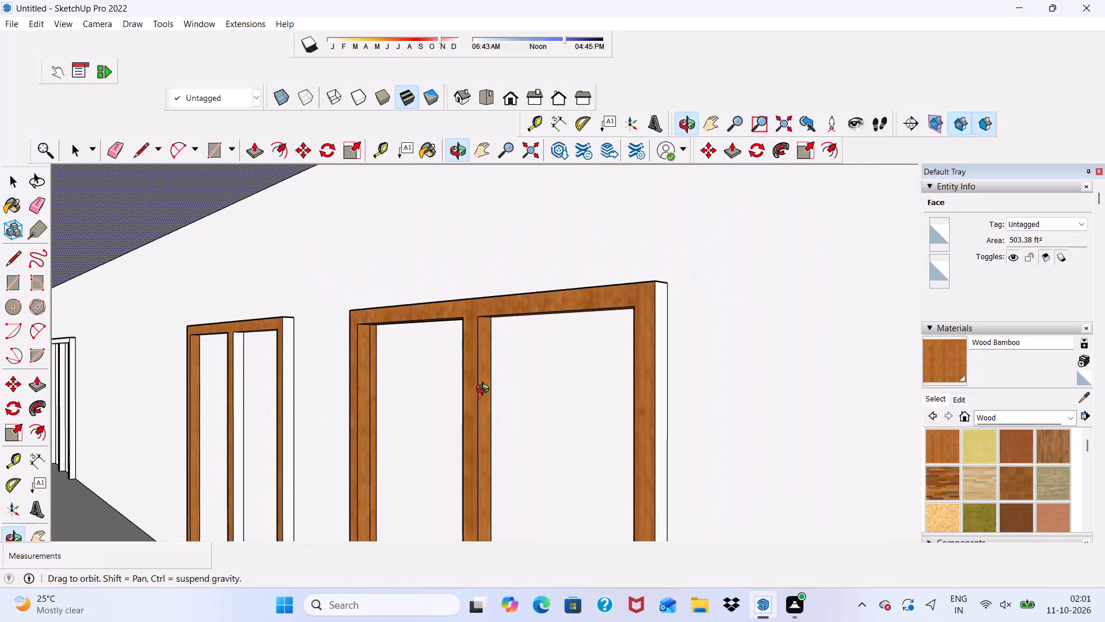
Paint the exposed outer side of the left window frame on the lowest right-hand balcony with Wood Bamboo.
middle_drag(485, 390, 678, 335)
scroll(336, 64, down, 1)
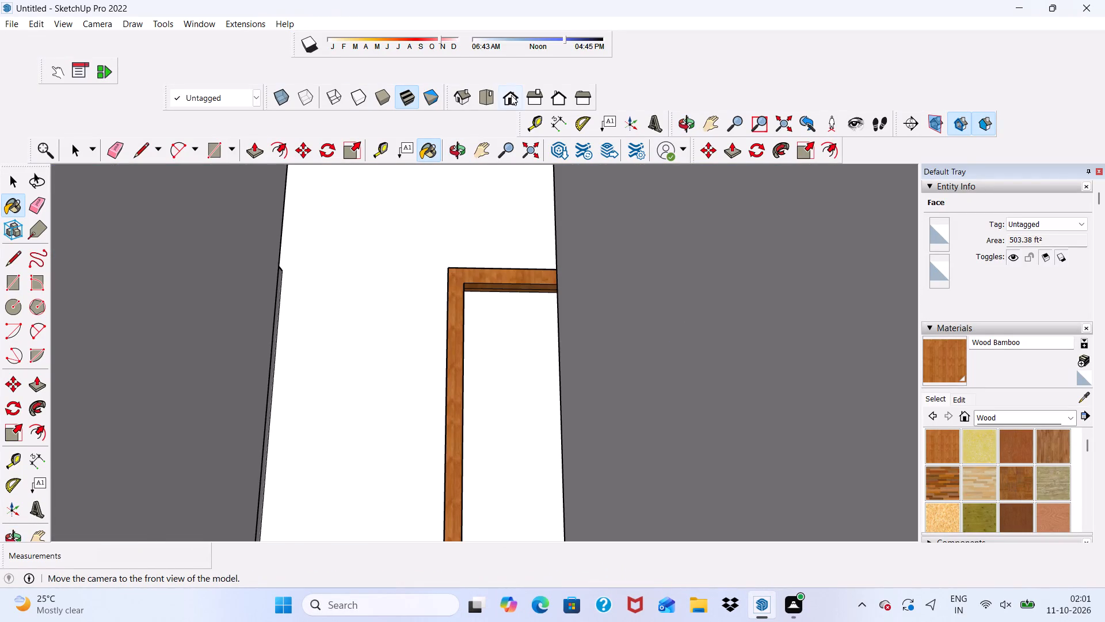
click(511, 95)
scroll(487, 258, down, 5)
scroll(565, 229, down, 4)
middle_drag(618, 288, 472, 318)
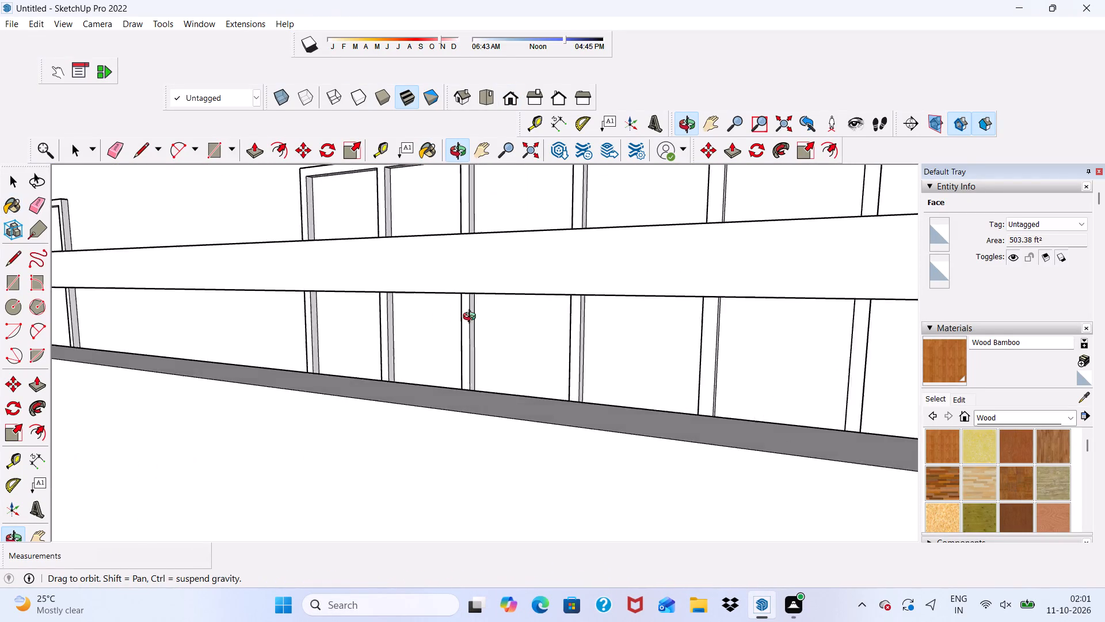
middle_drag(472, 318, 426, 319)
scroll(423, 278, down, 5)
scroll(487, 234, down, 5)
scroll(371, 385, up, 1)
scroll(396, 399, down, 2)
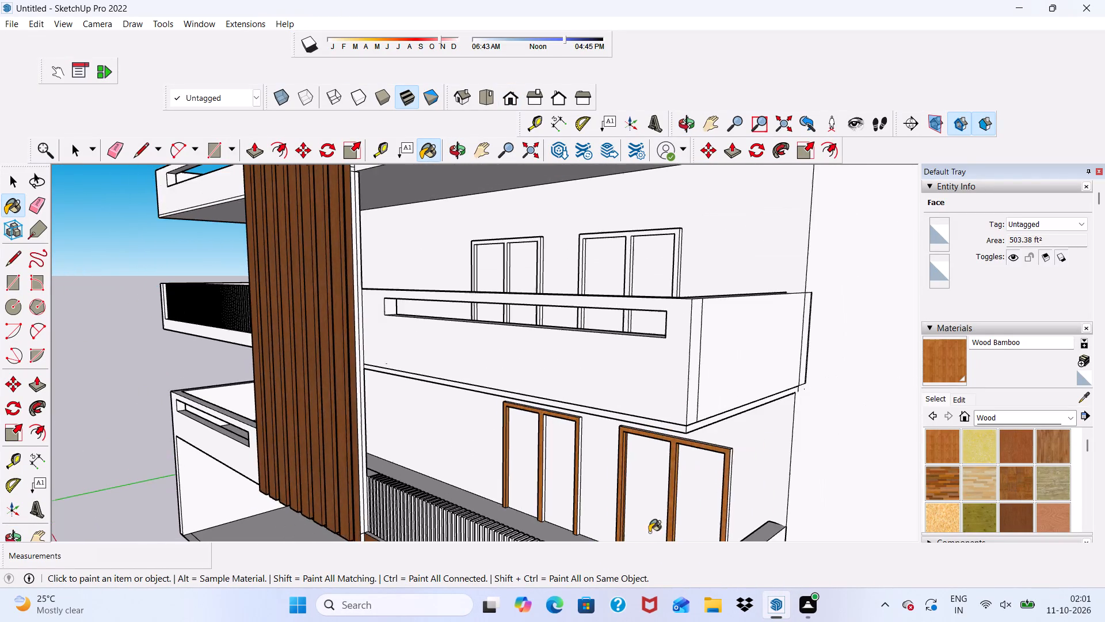
scroll(644, 516, up, 4)
scroll(553, 422, up, 9)
click(563, 394)
scroll(416, 401, up, 2)
click(460, 370)
scroll(436, 379, down, 13)
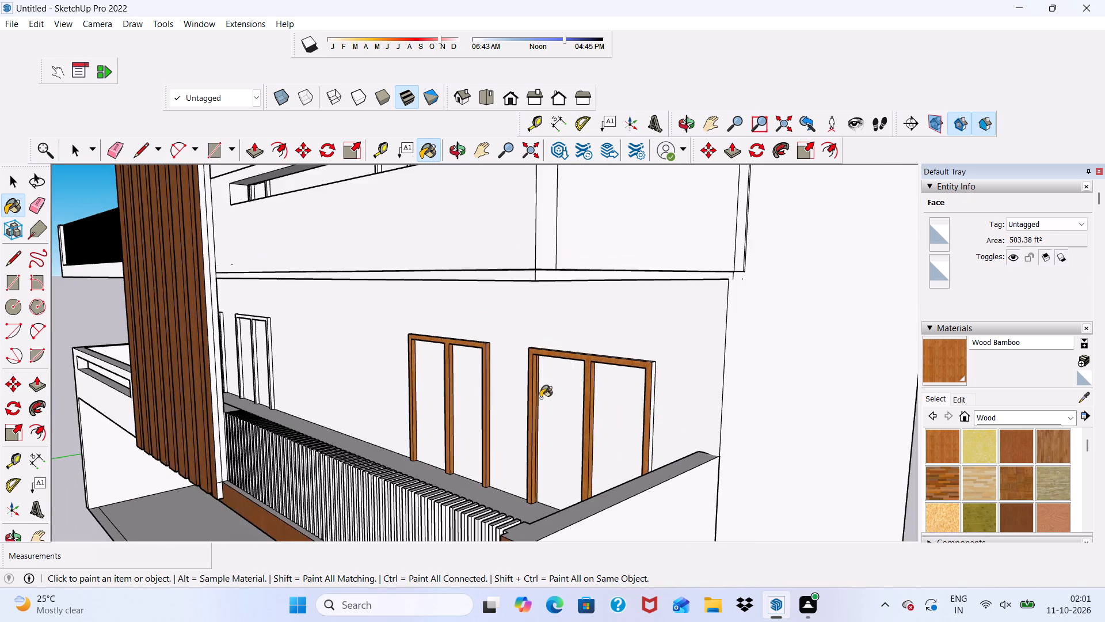
Paint the right window frame's outer side and the top faces of both frames on the lowest right-hand balcony with Wood Bamboo.
scroll(627, 401, up, 8)
click(660, 379)
scroll(658, 359, up, 3)
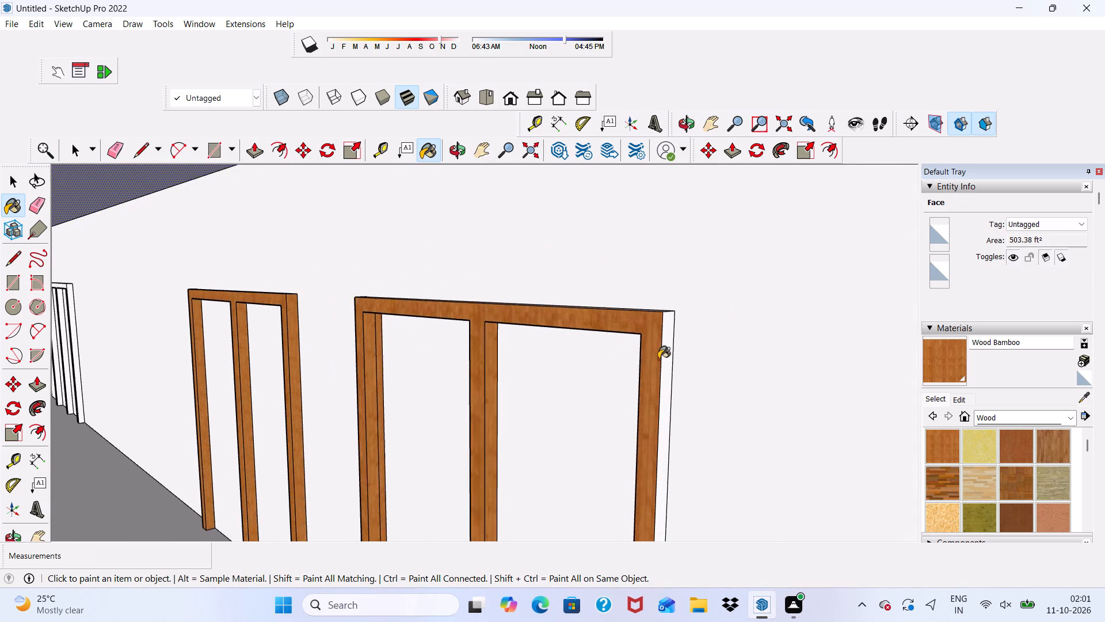
scroll(658, 359, up, 2)
scroll(658, 357, down, 1)
click(665, 350)
scroll(644, 317, up, 5)
middle_drag(636, 301, 615, 335)
scroll(615, 335, up, 3)
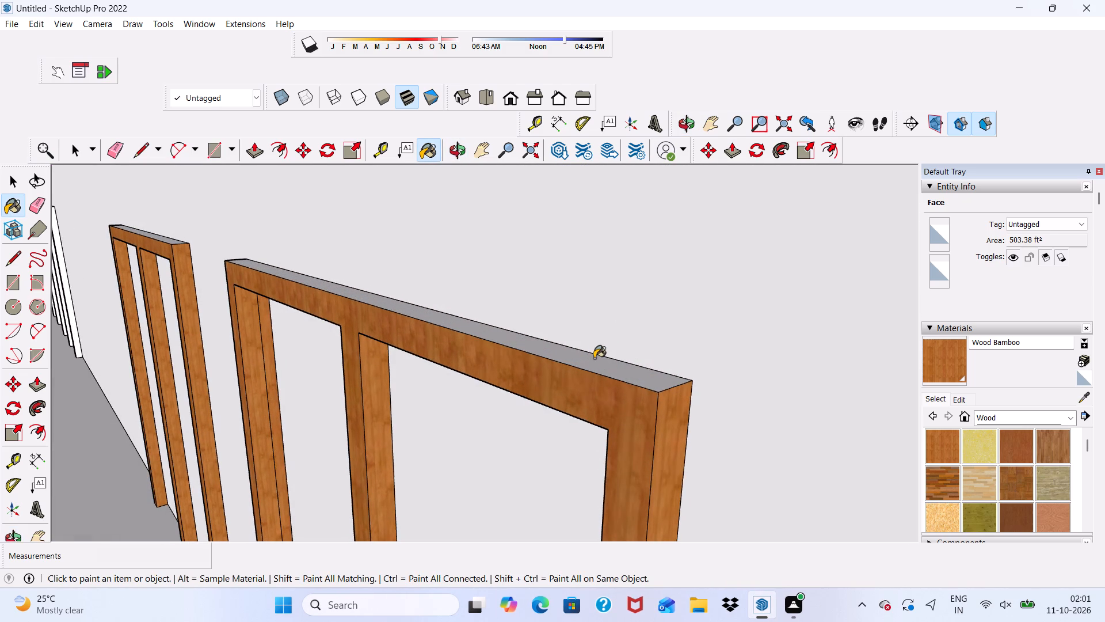
click(593, 366)
scroll(108, 185, up, 7)
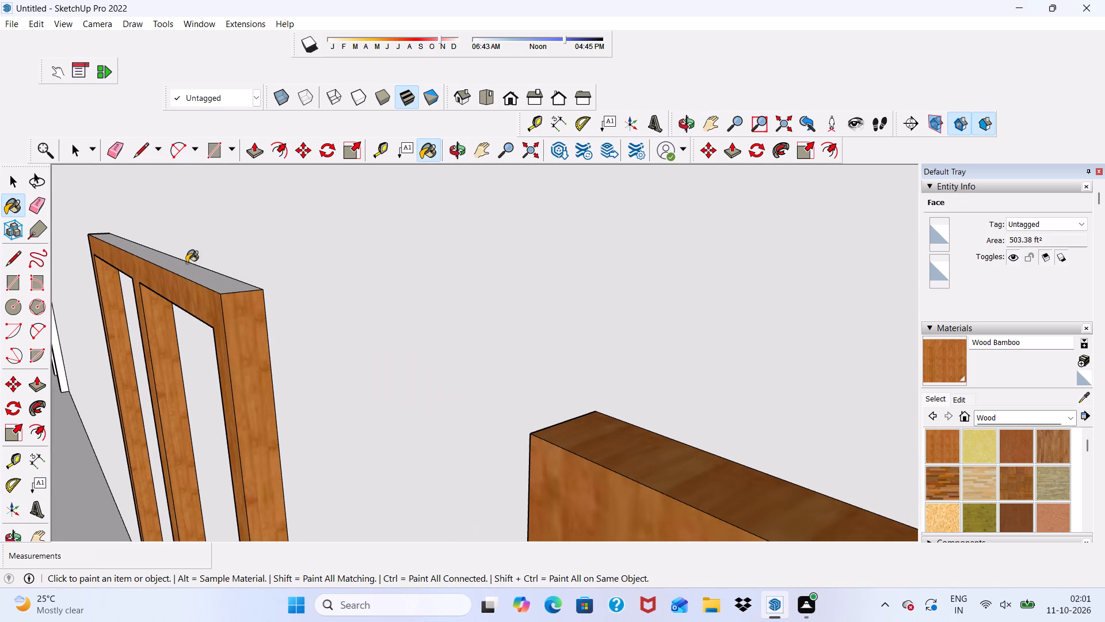
click(188, 274)
Paint the front, right-facing post sides and small foot piece of the second-level right balcony's left window frame with Wood Bamboo.
scroll(188, 265, down, 5)
scroll(320, 191, down, 9)
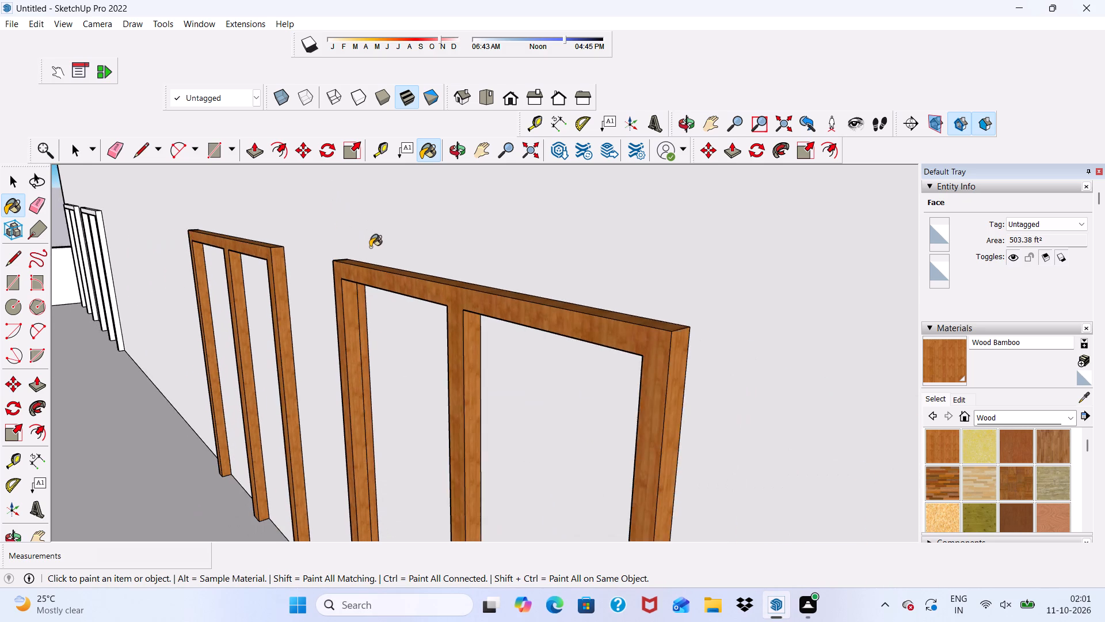
scroll(371, 249, down, 4)
scroll(424, 232, down, 3)
scroll(356, 225, down, 15)
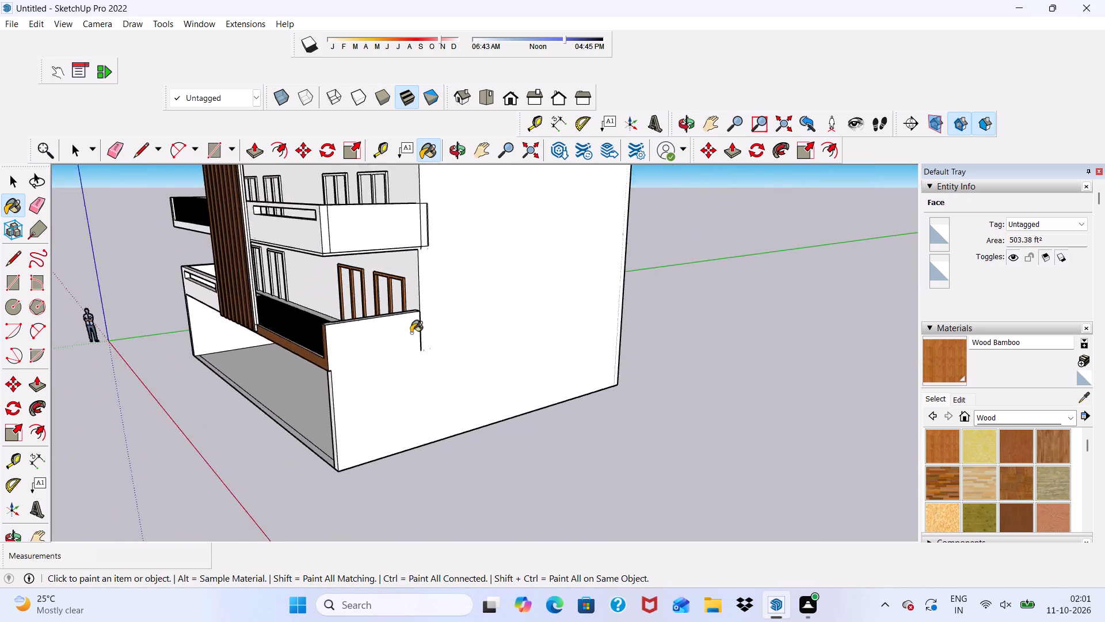
scroll(411, 333, down, 2)
scroll(338, 221, up, 16)
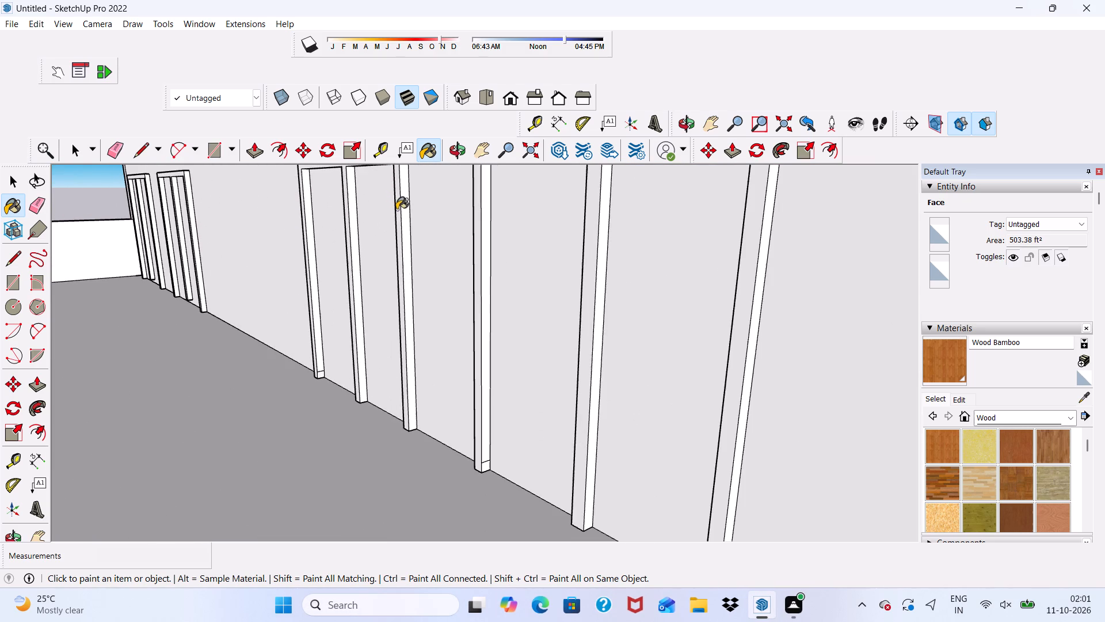
click(397, 210)
scroll(405, 217, up, 4)
click(406, 217)
scroll(317, 256, up, 3)
click(336, 251)
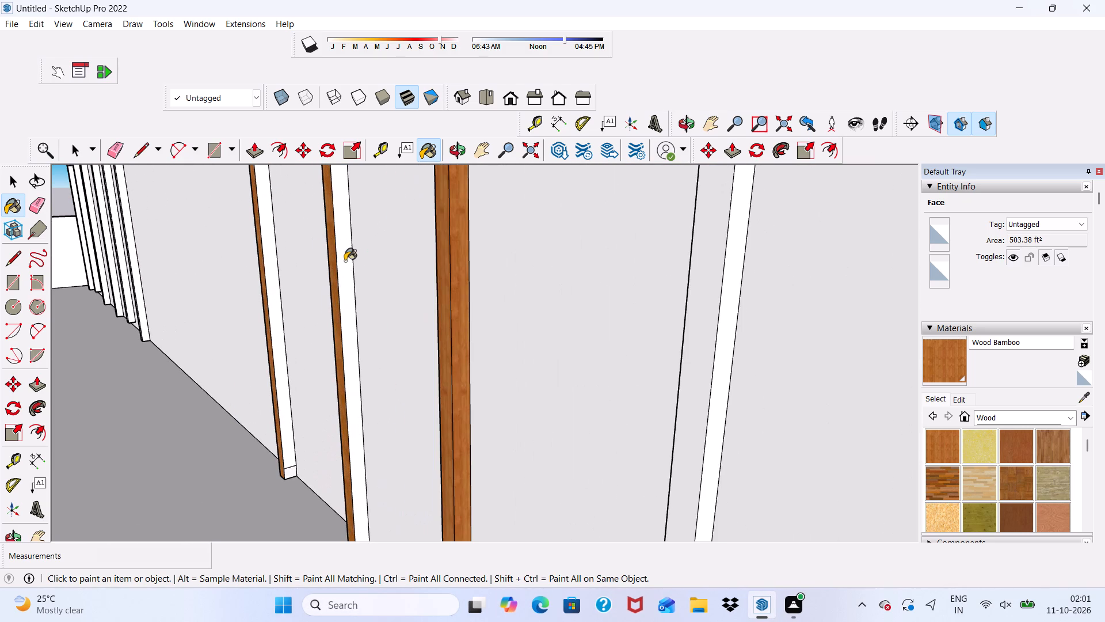
click(344, 262)
click(265, 257)
scroll(300, 442, up, 4)
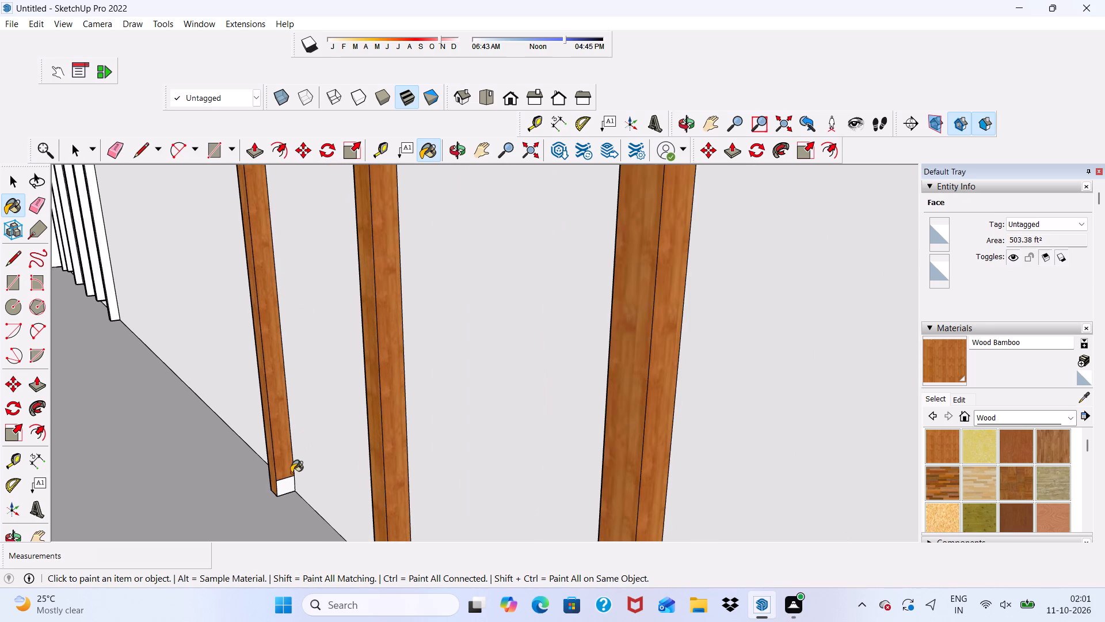
click(284, 487)
Paint the top face and both header undersides of the second level's left window frame with Wood Bamboo.
scroll(283, 470, down, 10)
scroll(362, 272, up, 3)
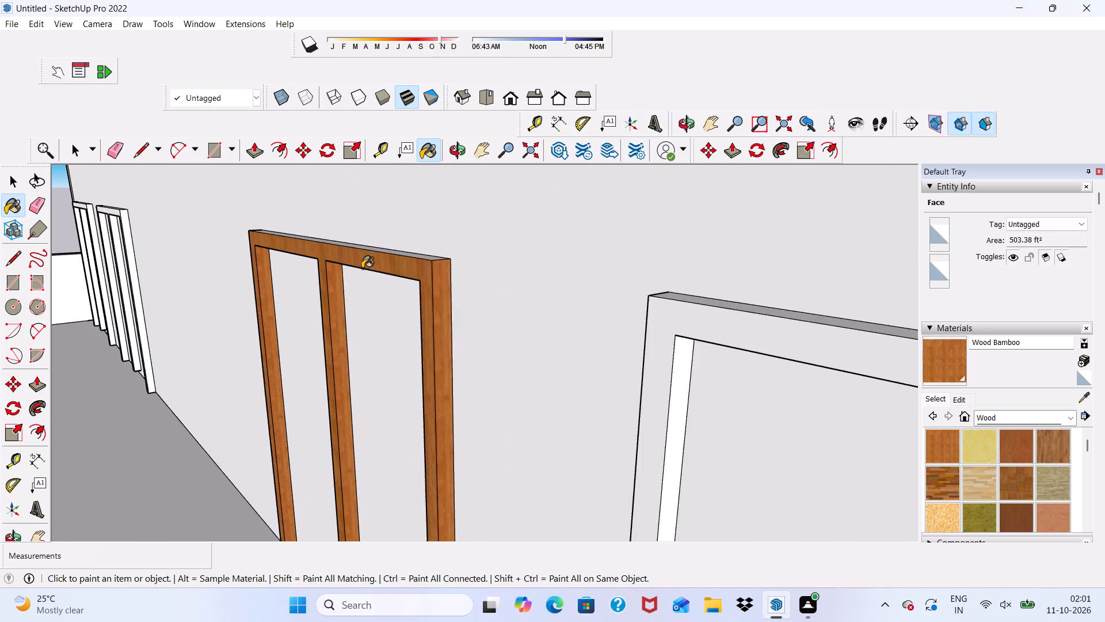
scroll(362, 268, up, 9)
click(367, 257)
scroll(371, 295, down, 1)
middle_drag(371, 295, 496, 156)
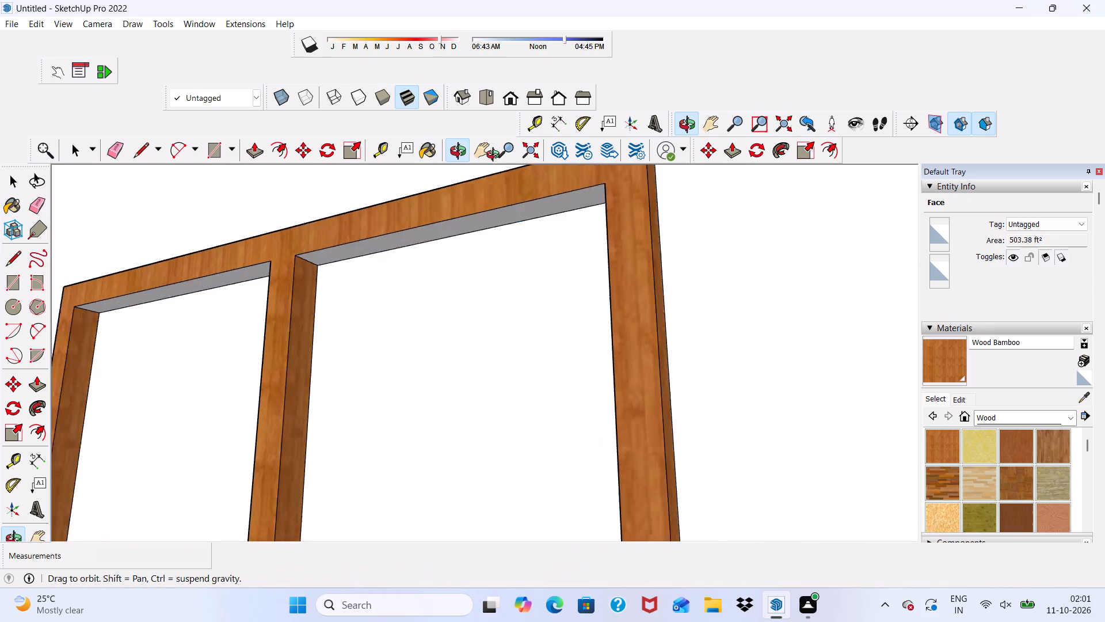
middle_drag(496, 156, 531, 119)
click(480, 202)
click(265, 237)
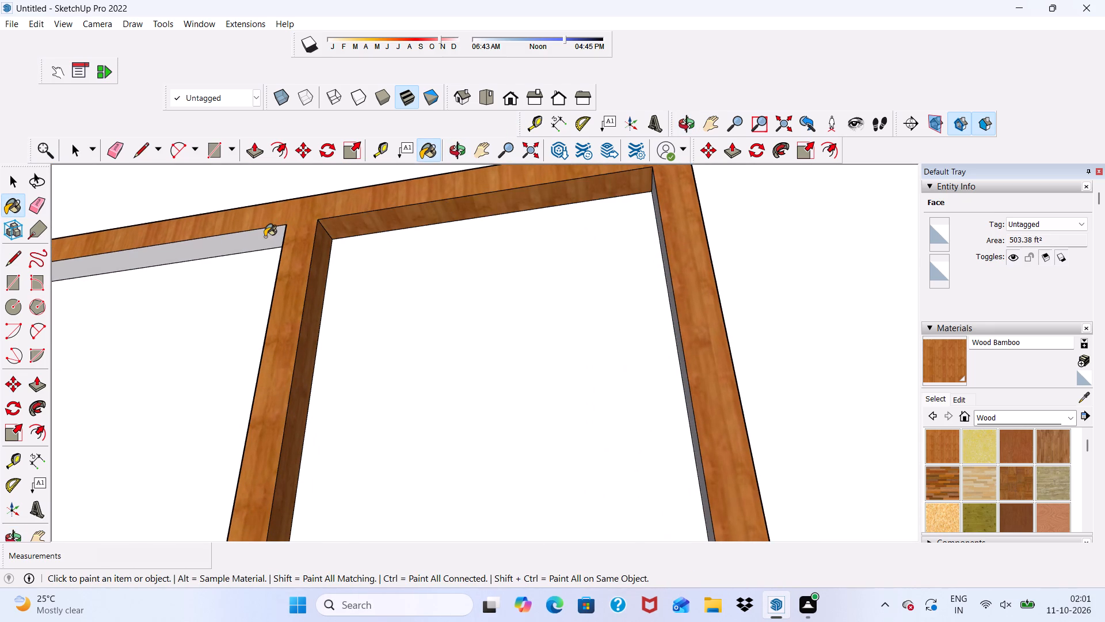
Paint the remaining left-facing sides of that frame's right post, mullion and left post with Wood Bamboo.
scroll(325, 284, down, 3)
middle_drag(550, 301, 683, 322)
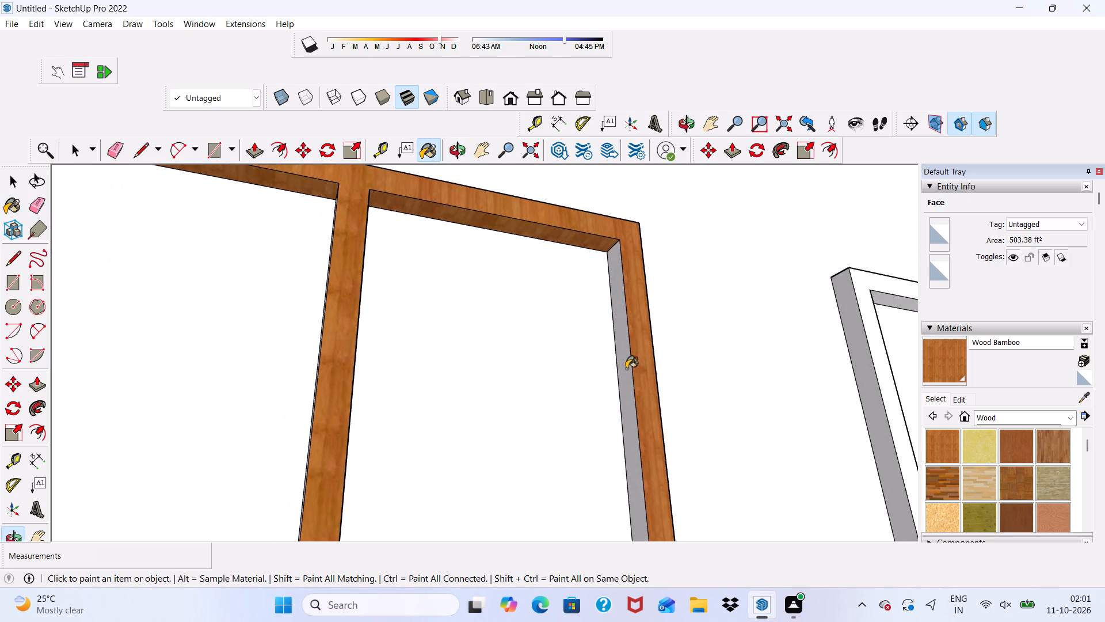
click(628, 368)
scroll(591, 339, down, 5)
middle_drag(575, 325, 329, 377)
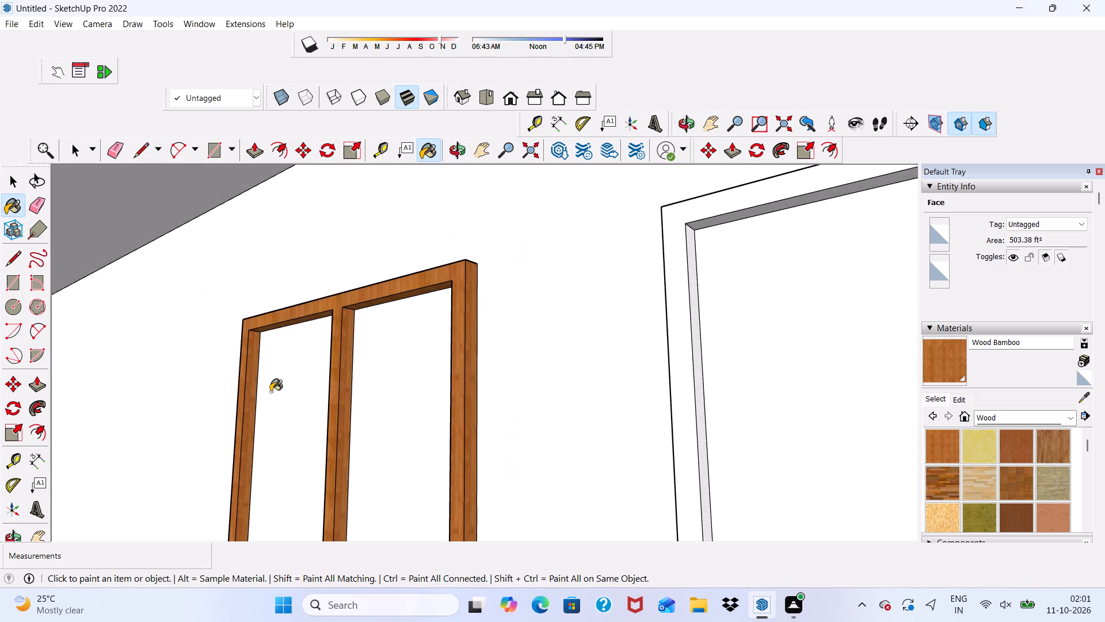
middle_drag(272, 393, 581, 396)
scroll(538, 406, up, 5)
click(542, 385)
scroll(543, 348, down, 3)
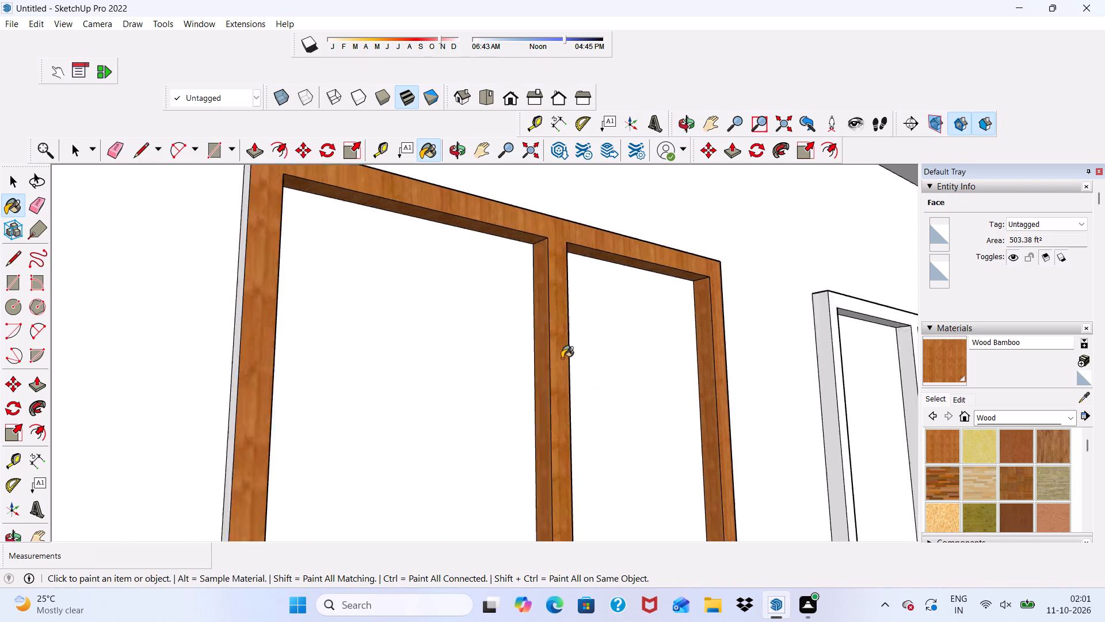
scroll(562, 358, down, 3)
scroll(327, 316, up, 5)
click(364, 317)
Paint the front face of the adjacent right window frame on the second level with Wood Bamboo.
scroll(293, 318, down, 5)
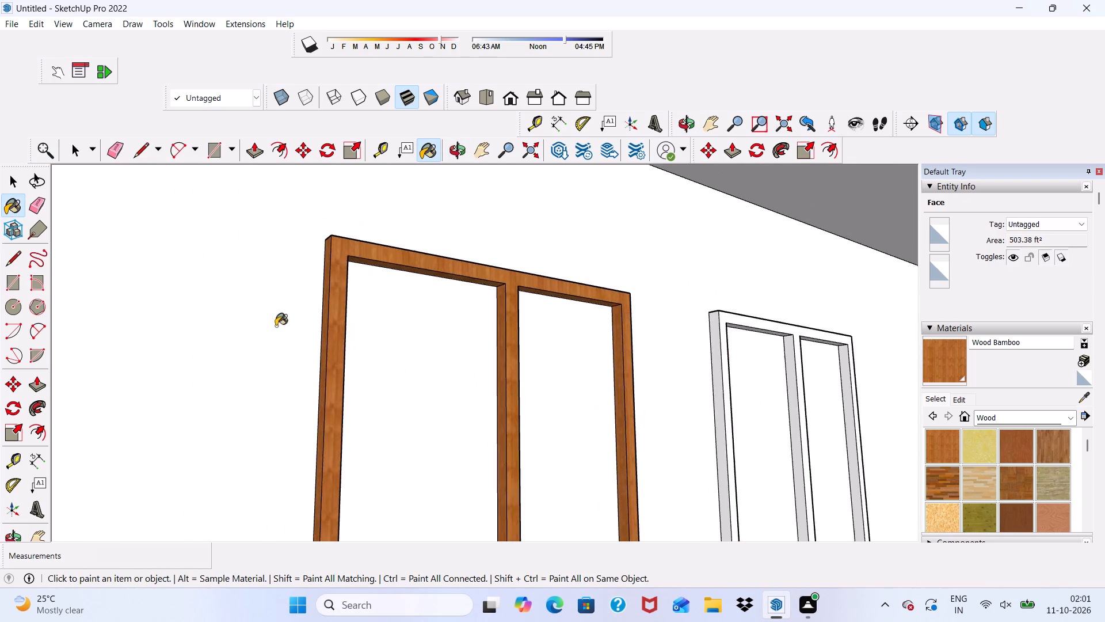
scroll(276, 326, down, 7)
click(505, 95)
scroll(290, 358, down, 2)
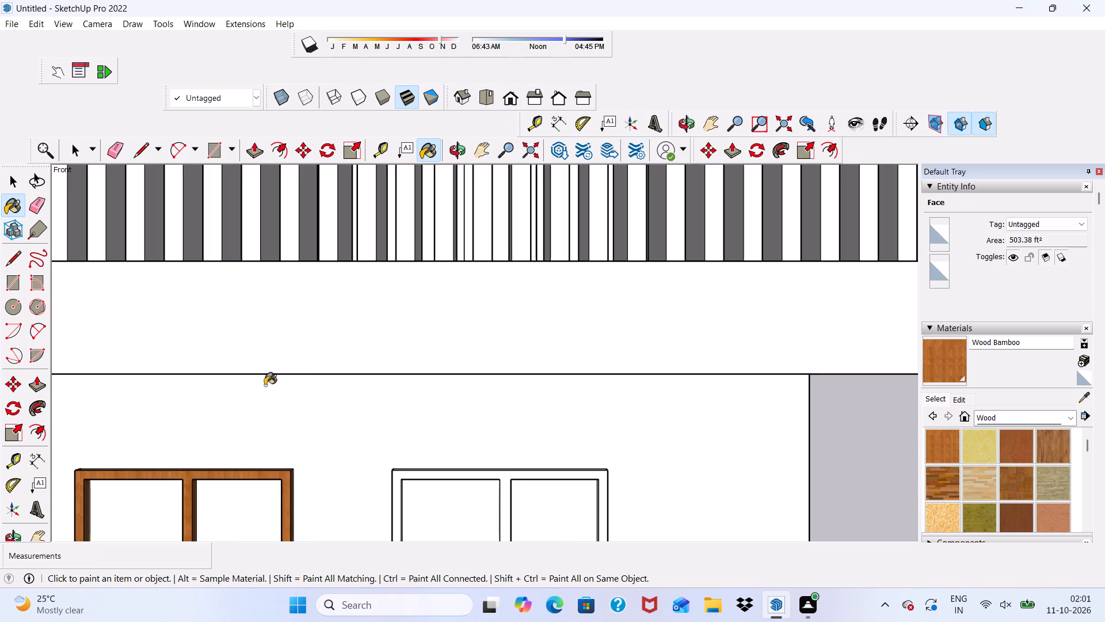
scroll(265, 385, down, 6)
scroll(402, 471, up, 9)
click(468, 428)
Paint the inner faces of the second frame's left opening and the header underside of its right opening with Wood Bamboo.
scroll(468, 443, up, 6)
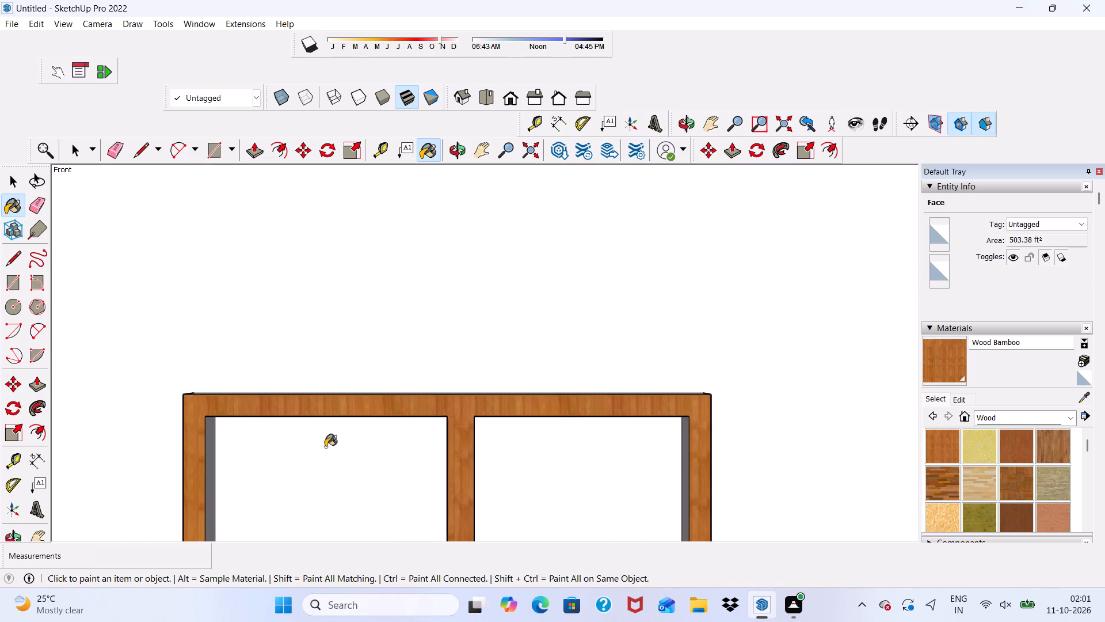
scroll(325, 447, up, 4)
scroll(257, 424, down, 1)
scroll(103, 466, up, 4)
click(120, 453)
scroll(129, 456, up, 3)
click(129, 456)
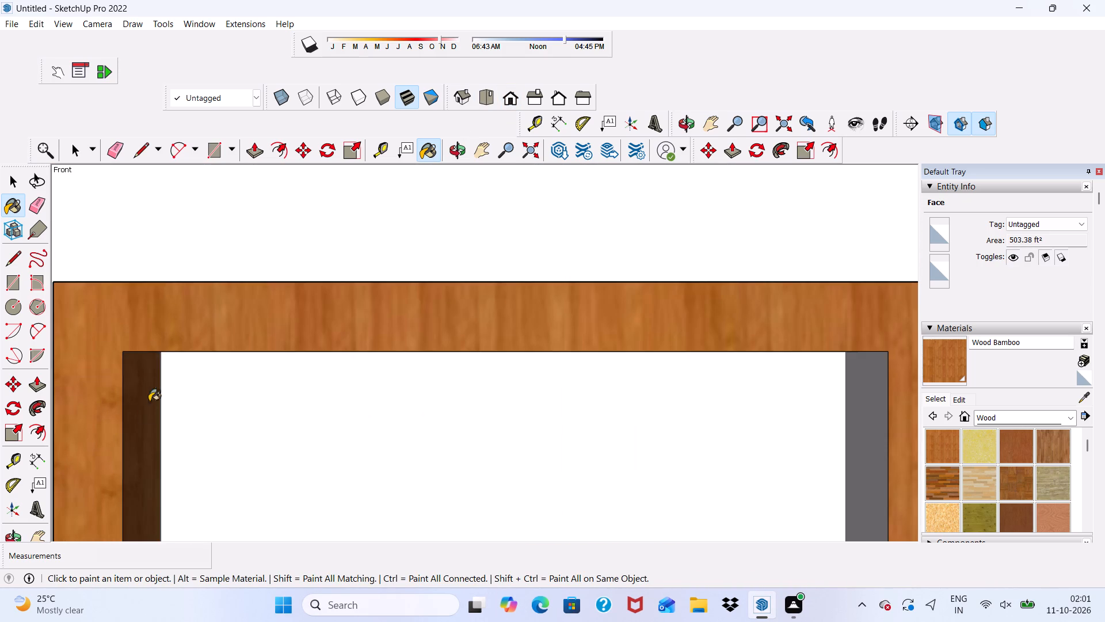
middle_drag(166, 393, 203, 256)
click(228, 315)
scroll(196, 314, down, 5)
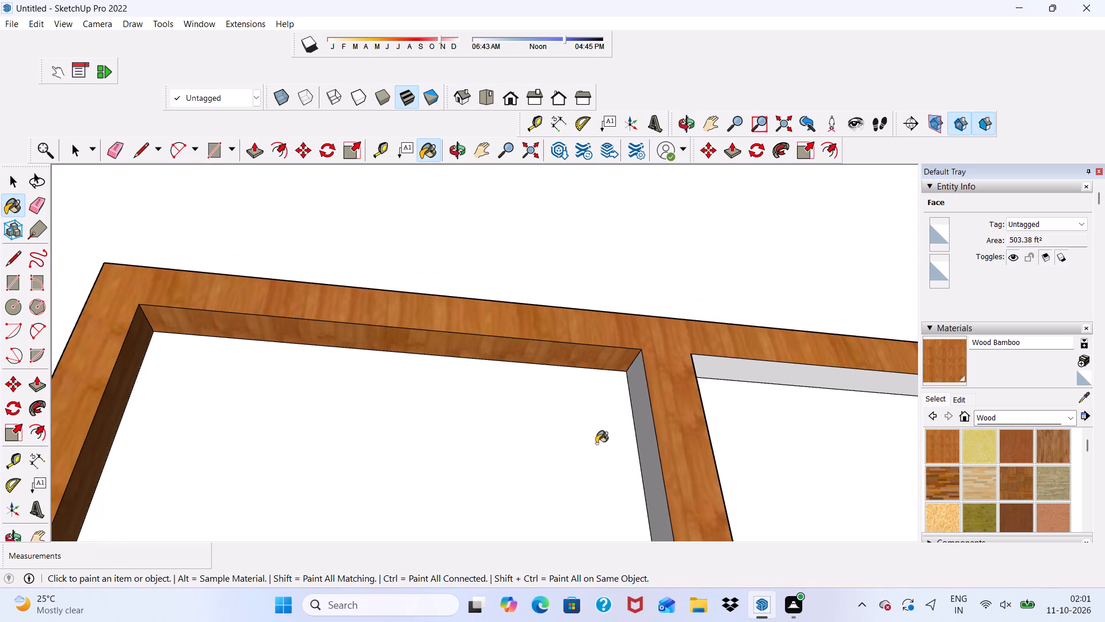
click(645, 445)
click(726, 373)
Paint the mullion and right post faces inside the second frame's right opening with Wood Bamboo.
scroll(707, 388, down, 1)
middle_drag(707, 388, 538, 450)
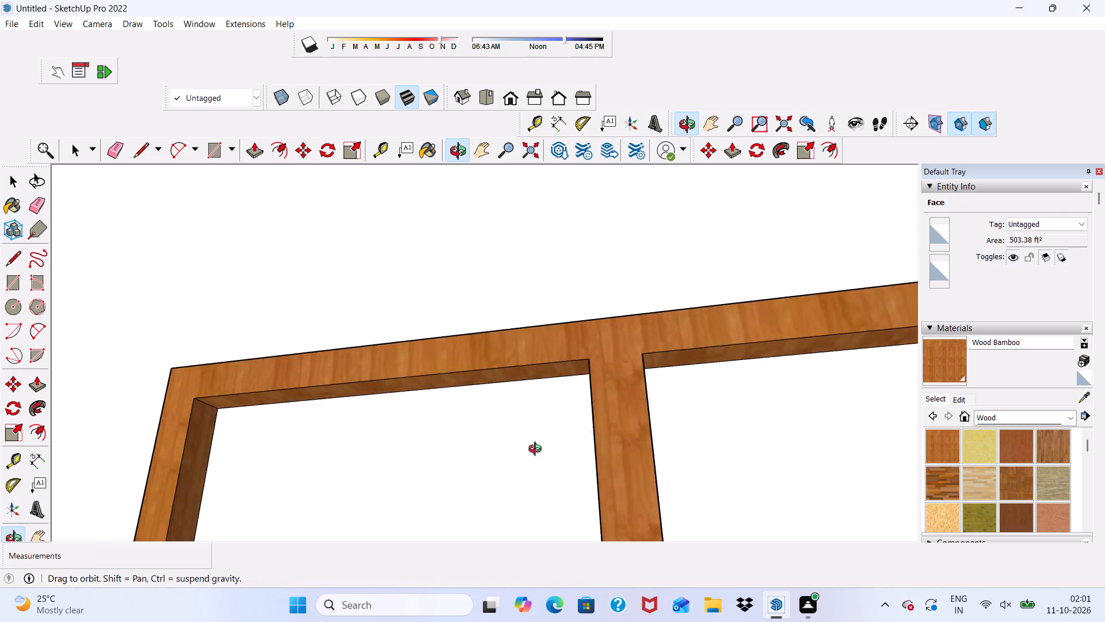
middle_drag(538, 450, 447, 475)
click(482, 460)
scroll(420, 430, down, 5)
middle_drag(417, 434, 639, 390)
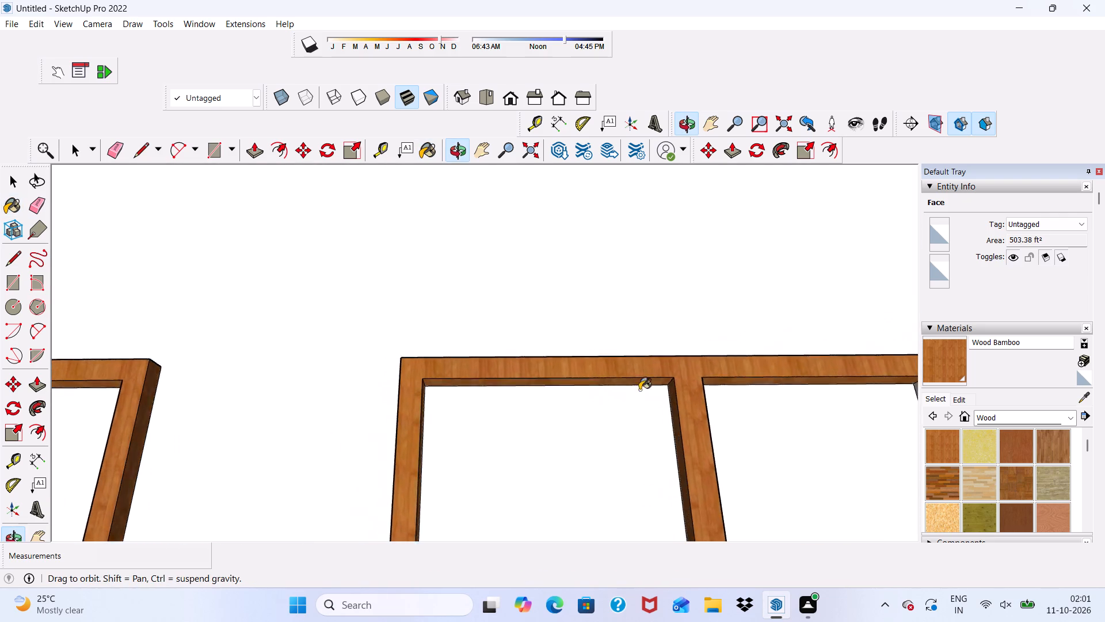
middle_drag(639, 390, 635, 390)
scroll(640, 390, down, 10)
scroll(619, 426, up, 15)
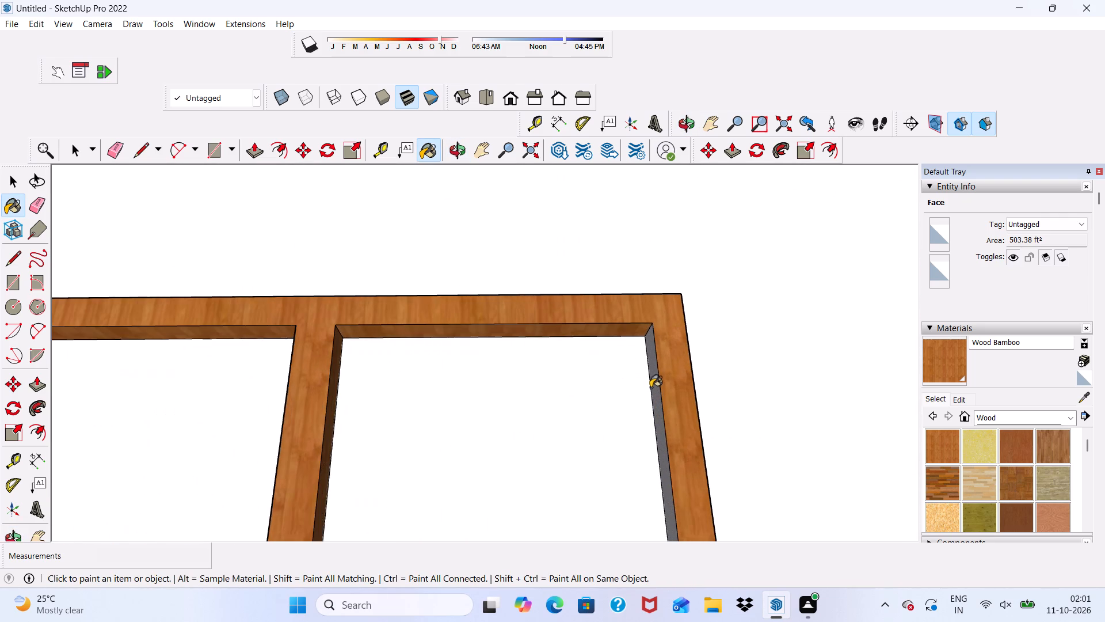
click(651, 388)
scroll(651, 388, down, 3)
scroll(653, 401, up, 4)
click(654, 401)
Paint the outer right side and top face of the second level's right window frame with Wood Bamboo.
scroll(656, 402, down, 1)
middle_drag(656, 405, 571, 439)
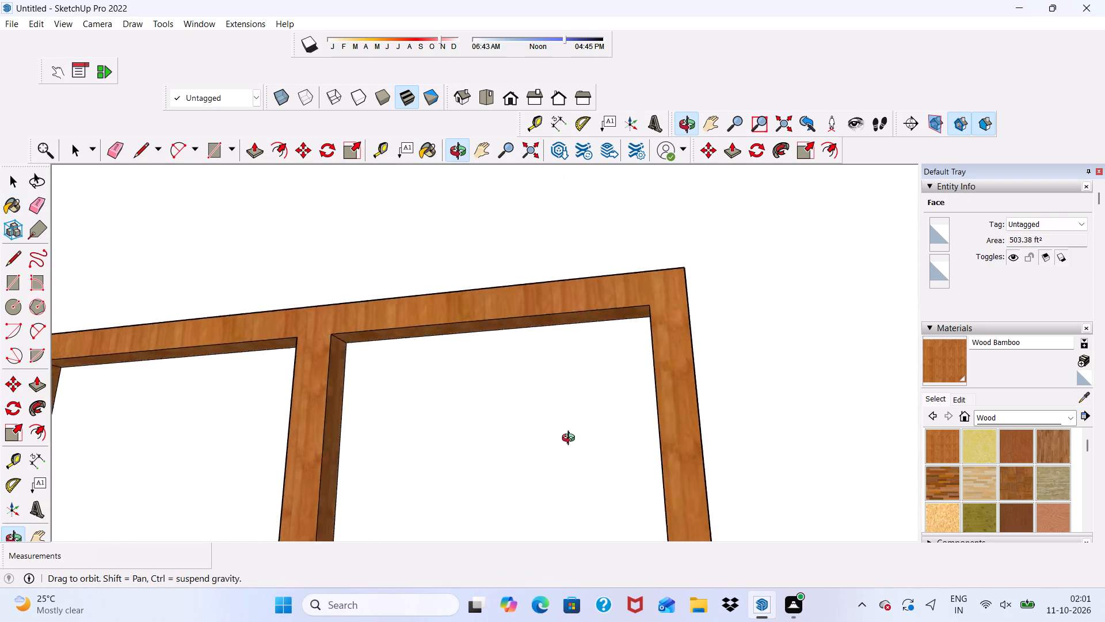
middle_drag(571, 439, 371, 491)
click(554, 382)
scroll(540, 400, down, 8)
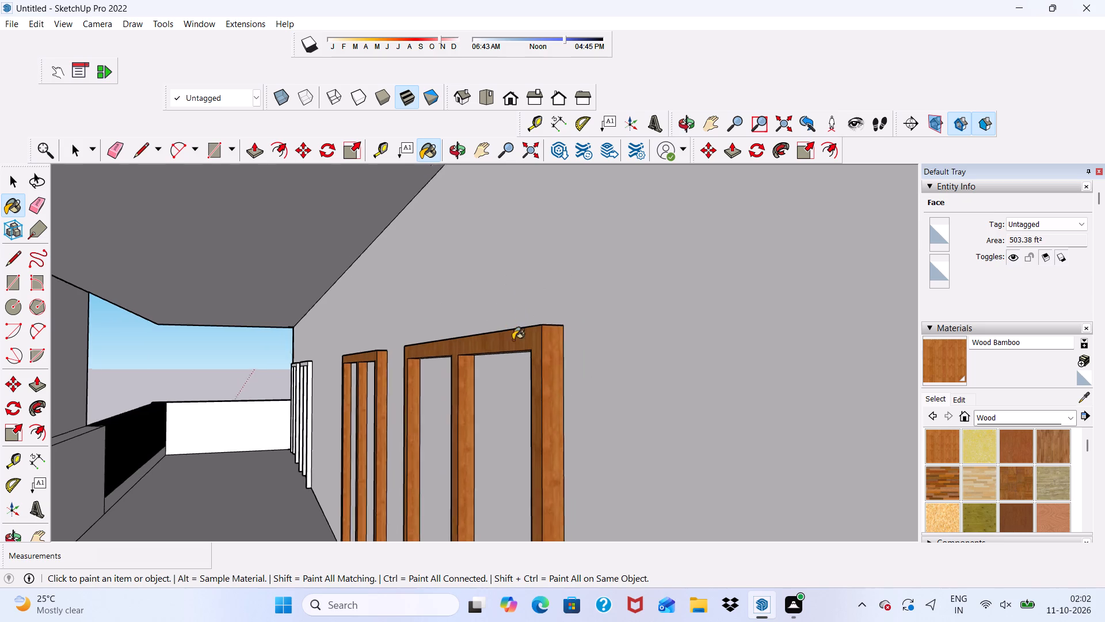
scroll(513, 340, down, 3)
middle_drag(541, 366, 539, 416)
scroll(539, 416, up, 8)
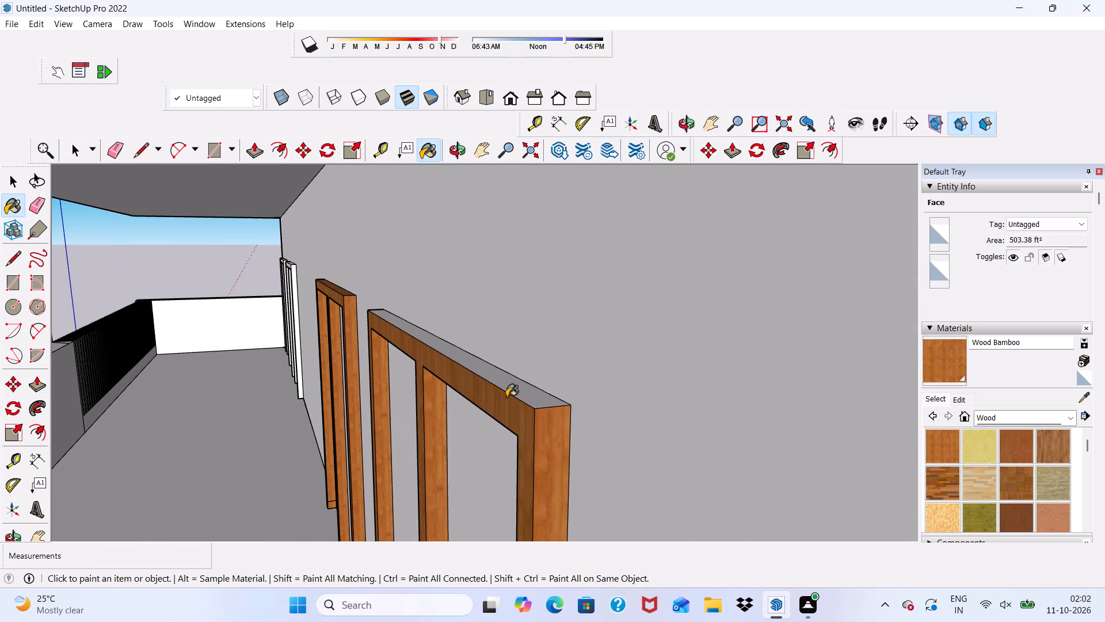
click(512, 386)
Paint the front face of the left window frame on the third-level right-hand balcony with Wood Bamboo.
scroll(507, 400, down, 19)
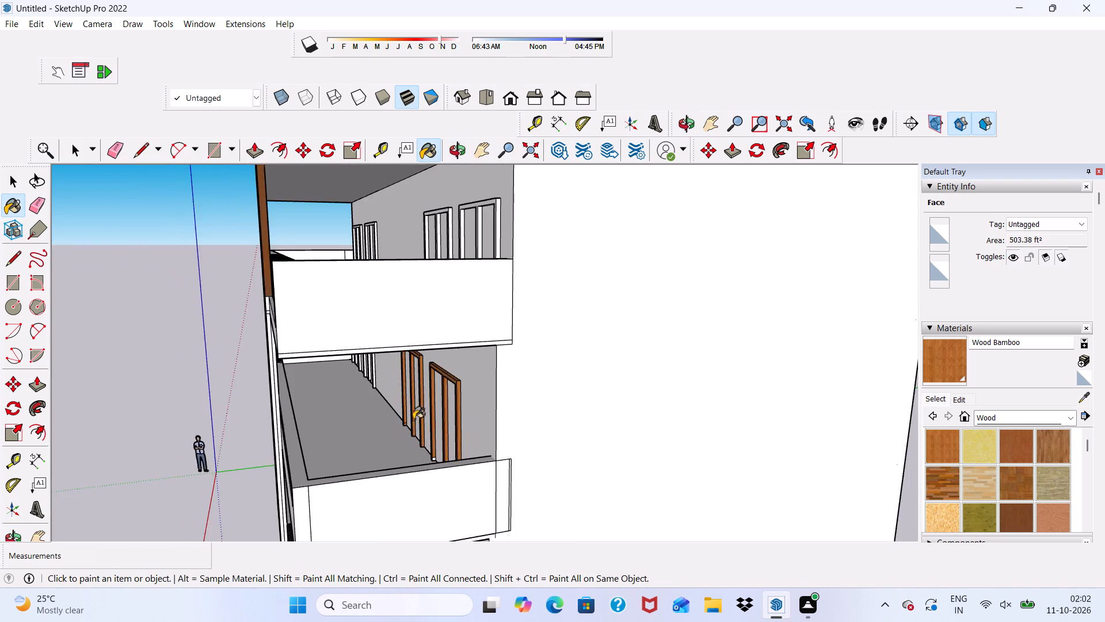
scroll(413, 419, down, 3)
middle_drag(411, 411, 681, 344)
scroll(680, 396, up, 11)
middle_drag(543, 511, 533, 459)
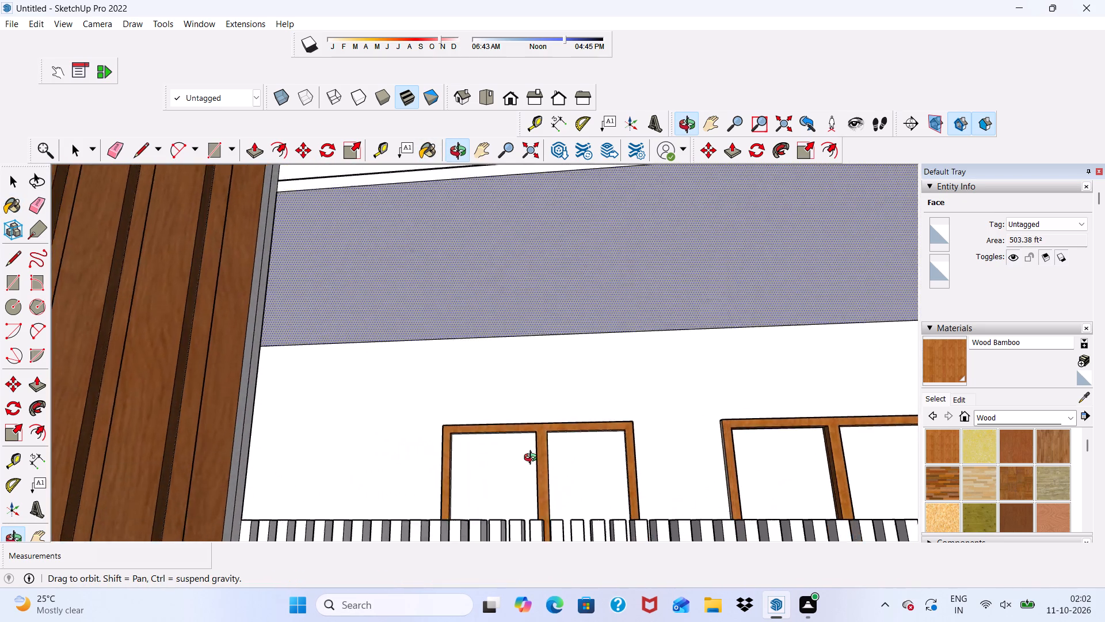
middle_drag(533, 459, 157, 538)
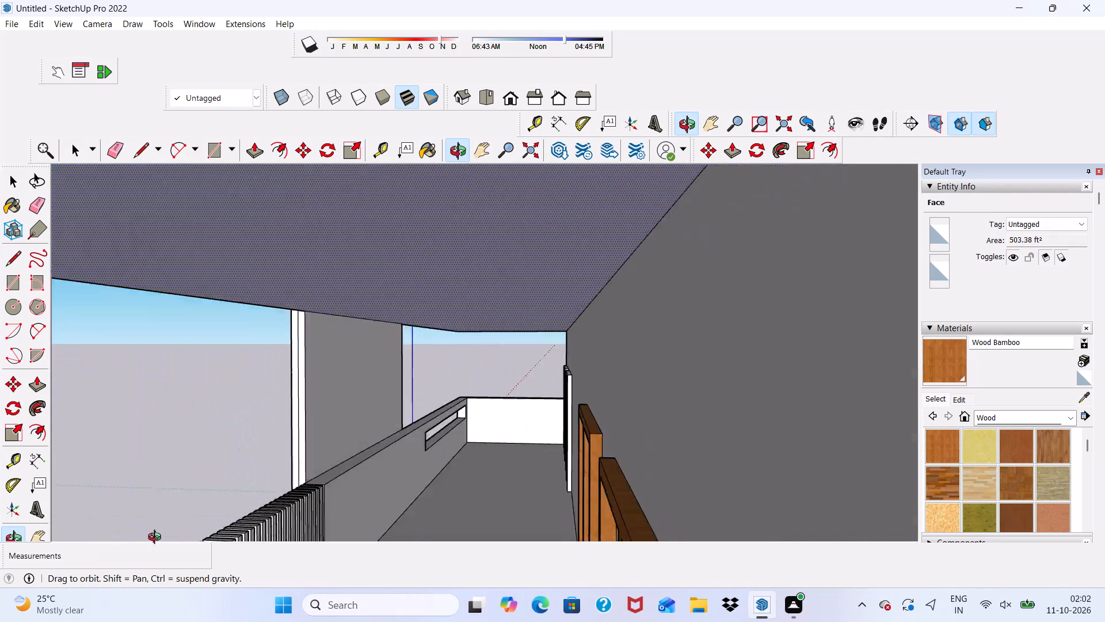
middle_drag(157, 538, 646, 427)
scroll(649, 418, down, 14)
middle_drag(590, 422, 594, 442)
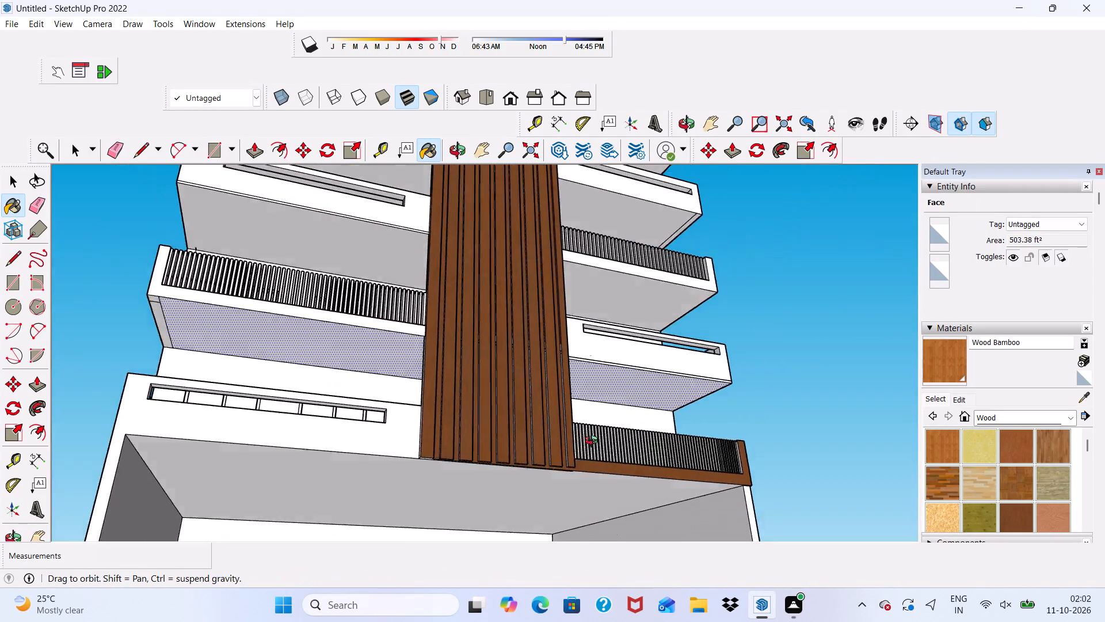
middle_drag(594, 442, 497, 588)
scroll(494, 588, down, 1)
scroll(495, 466, up, 5)
scroll(611, 294, down, 10)
scroll(667, 267, up, 2)
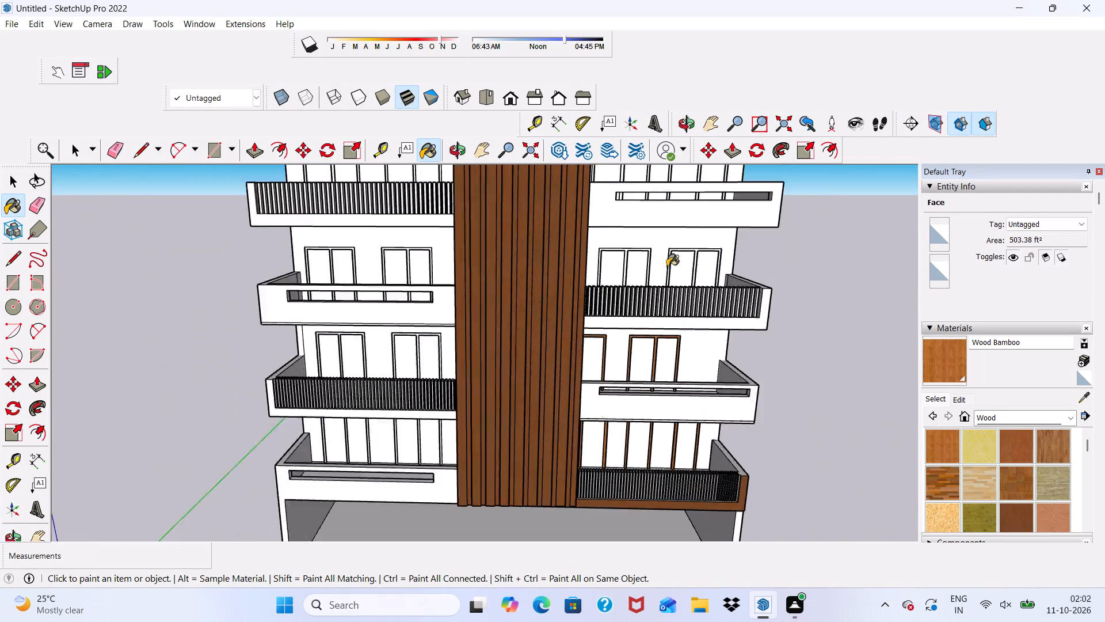
scroll(667, 267, up, 15)
click(642, 229)
scroll(491, 301, up, 5)
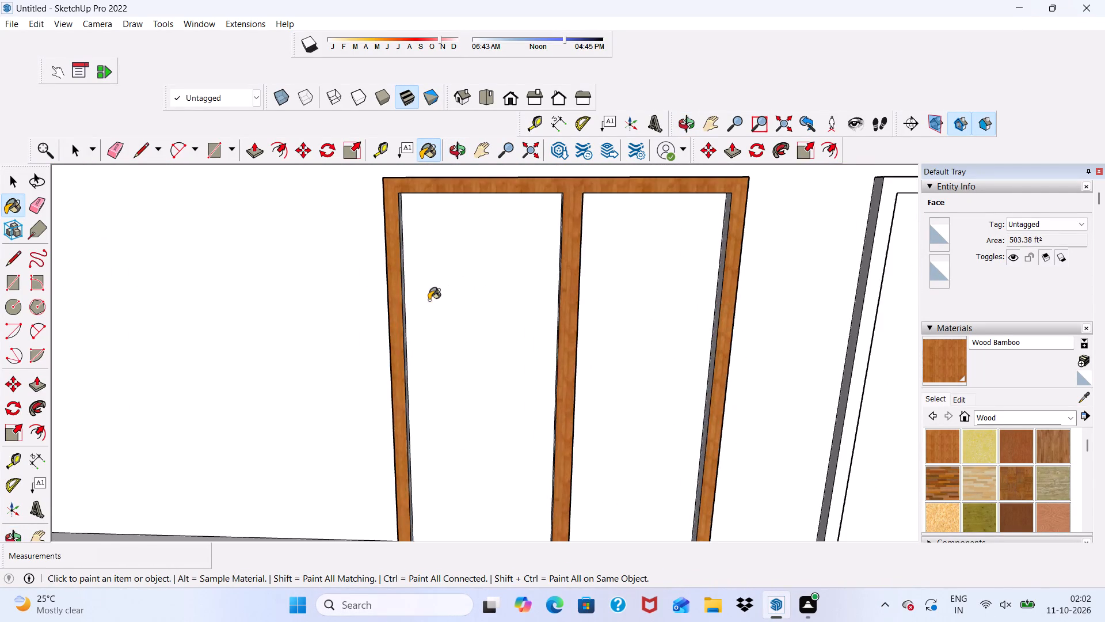
Paint the inner faces of the left and right posts and the mullion's left face on the left window frame with Wood Bamboo.
scroll(429, 300, up, 3)
middle_drag(401, 324, 319, 358)
scroll(394, 335, up, 3)
click(417, 318)
scroll(415, 336, down, 5)
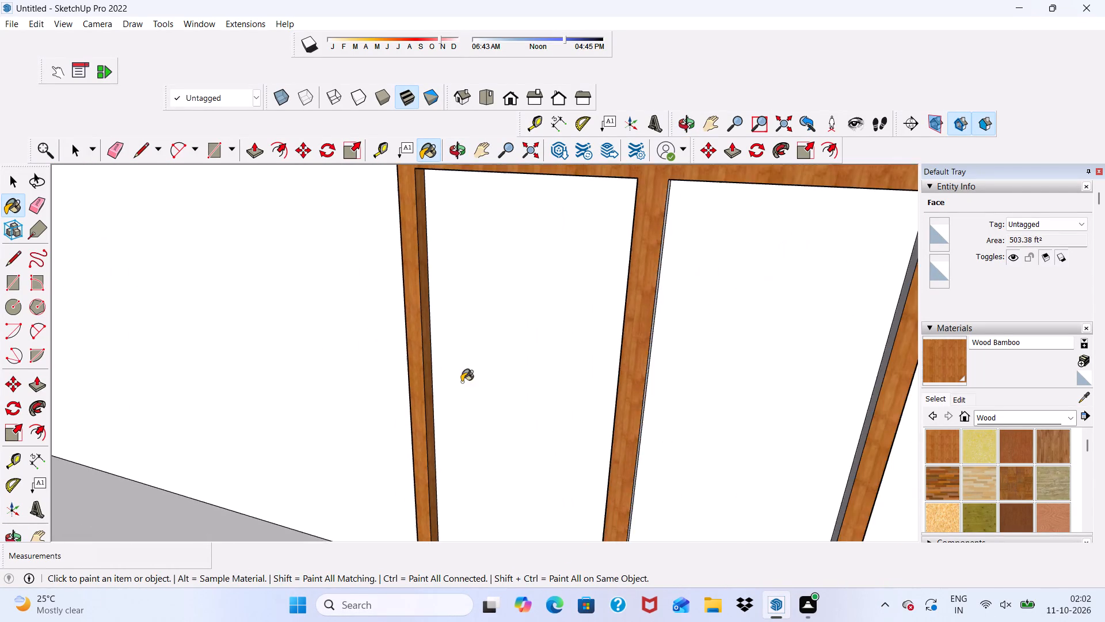
middle_drag(462, 382, 603, 323)
scroll(569, 329, up, 5)
click(570, 321)
scroll(573, 337, down, 5)
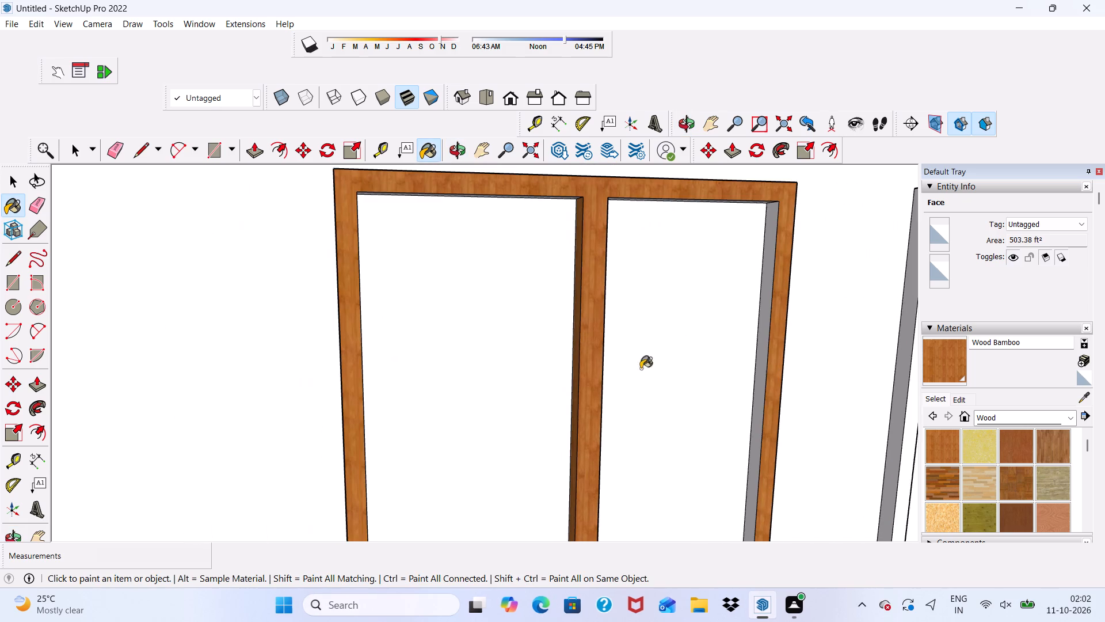
click(767, 336)
Paint the header undersides of both openings in the same left window frame with Wood Bamboo.
middle_drag(736, 347, 679, 197)
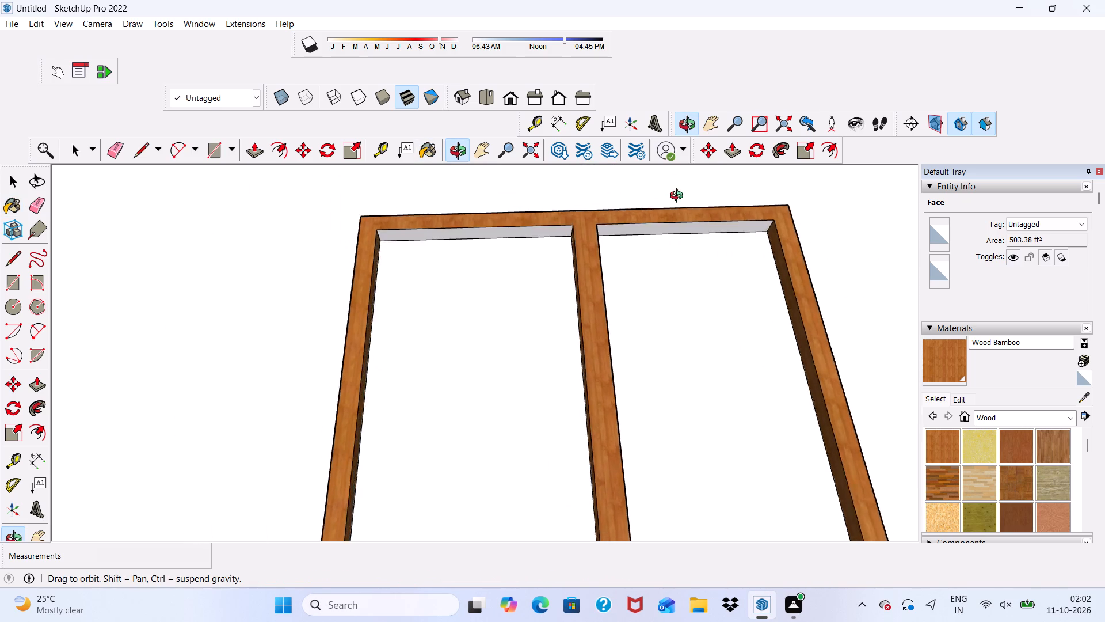
middle_drag(679, 197, 680, 203)
scroll(676, 229, up, 5)
click(660, 221)
click(418, 228)
Paint the left window frame's top face, both outer side faces and the mullion's right face with Wood Bamboo.
scroll(416, 251, down, 8)
middle_drag(531, 366, 289, 563)
scroll(505, 392, up, 3)
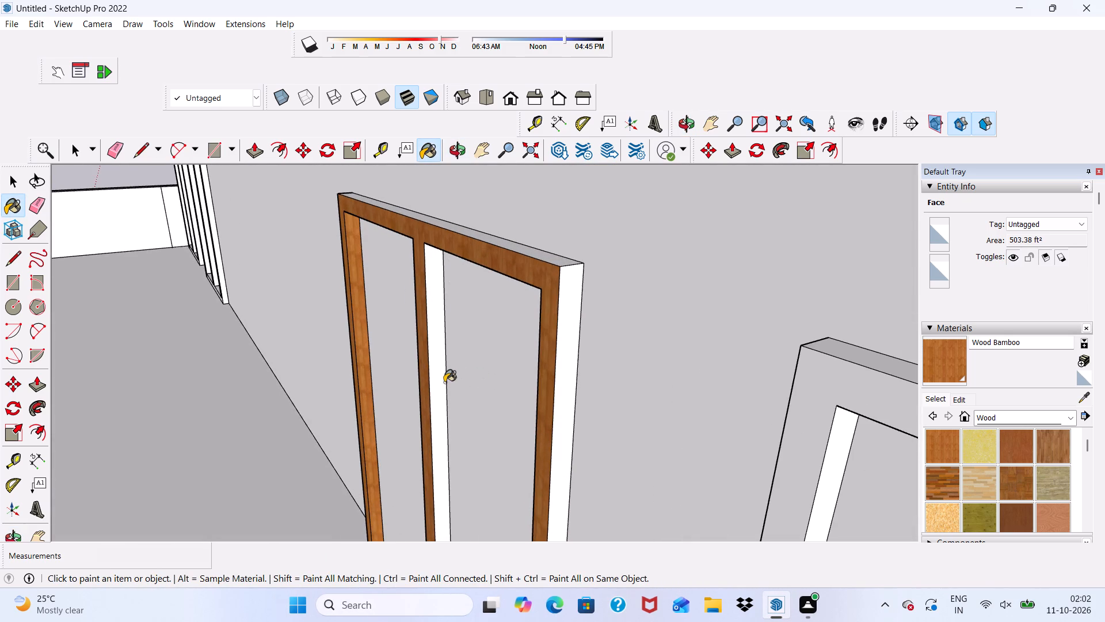
click(444, 382)
scroll(519, 259, up, 3)
click(527, 250)
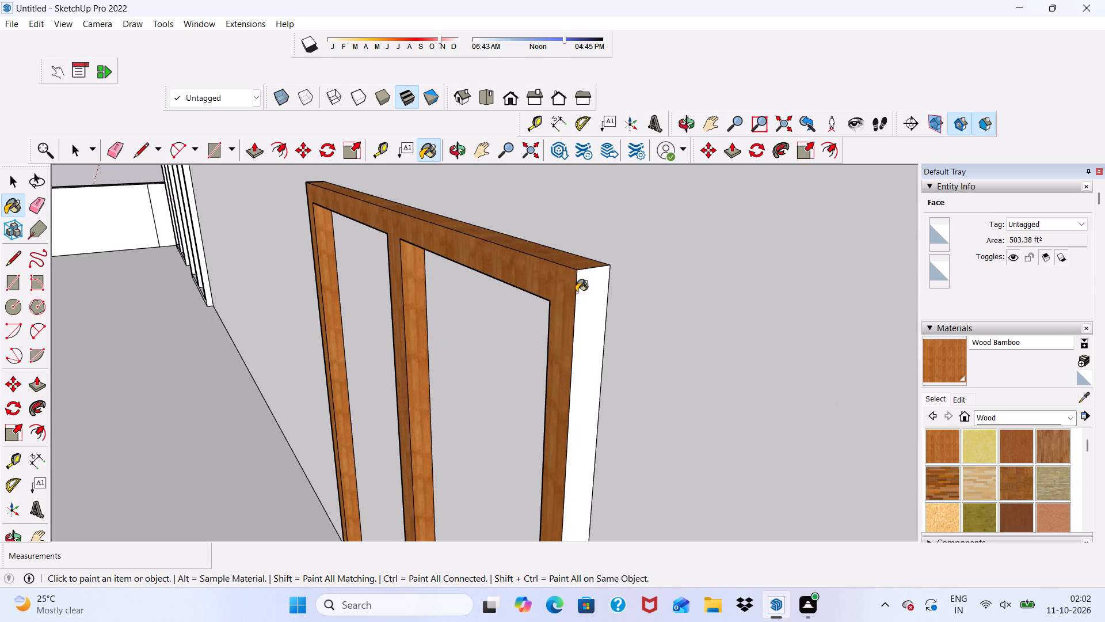
scroll(643, 383, up, 3)
click(559, 321)
scroll(555, 333, down, 4)
middle_drag(428, 379, 702, 299)
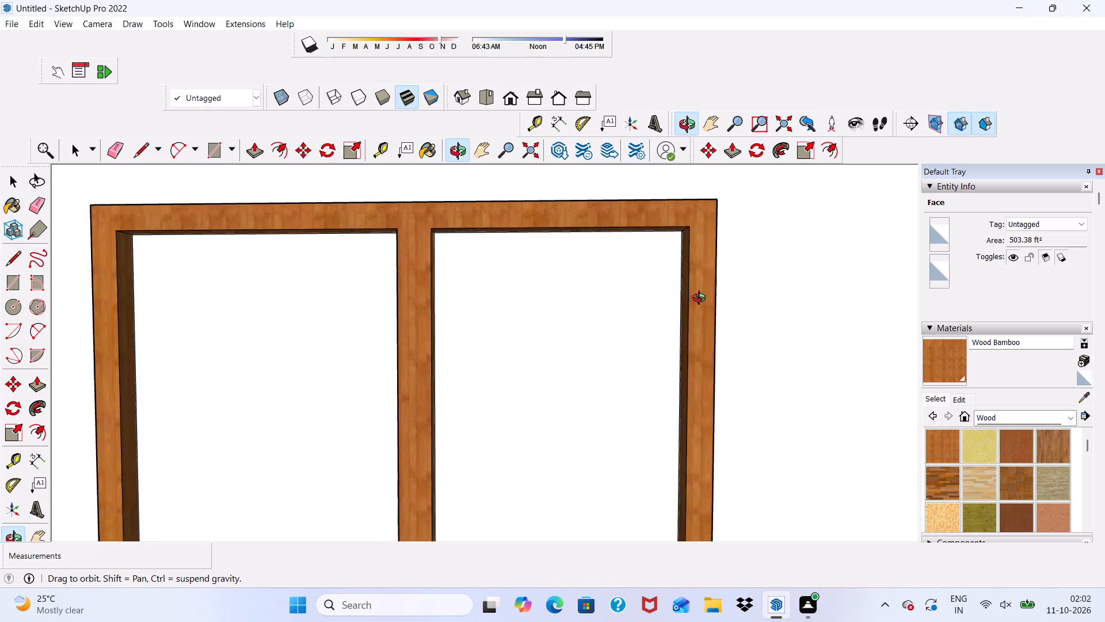
middle_drag(702, 299, 911, 309)
click(167, 350)
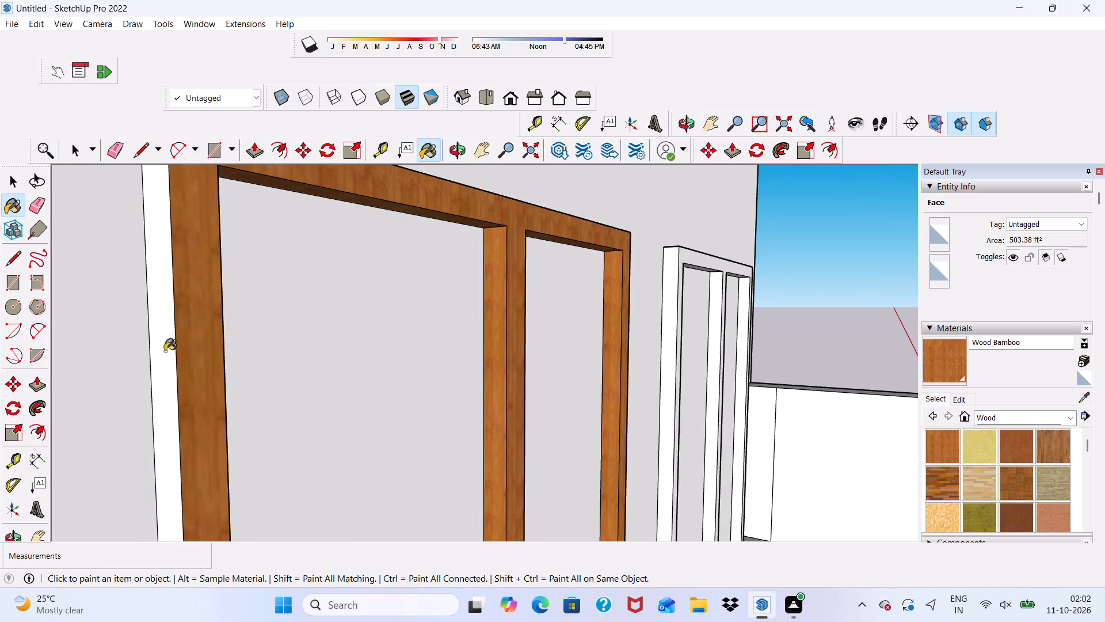
Paint the outer left side and front face of the third level's right window frame with Wood Bamboo.
scroll(157, 355, down, 11)
scroll(509, 396, up, 9)
click(520, 371)
scroll(525, 370, up, 2)
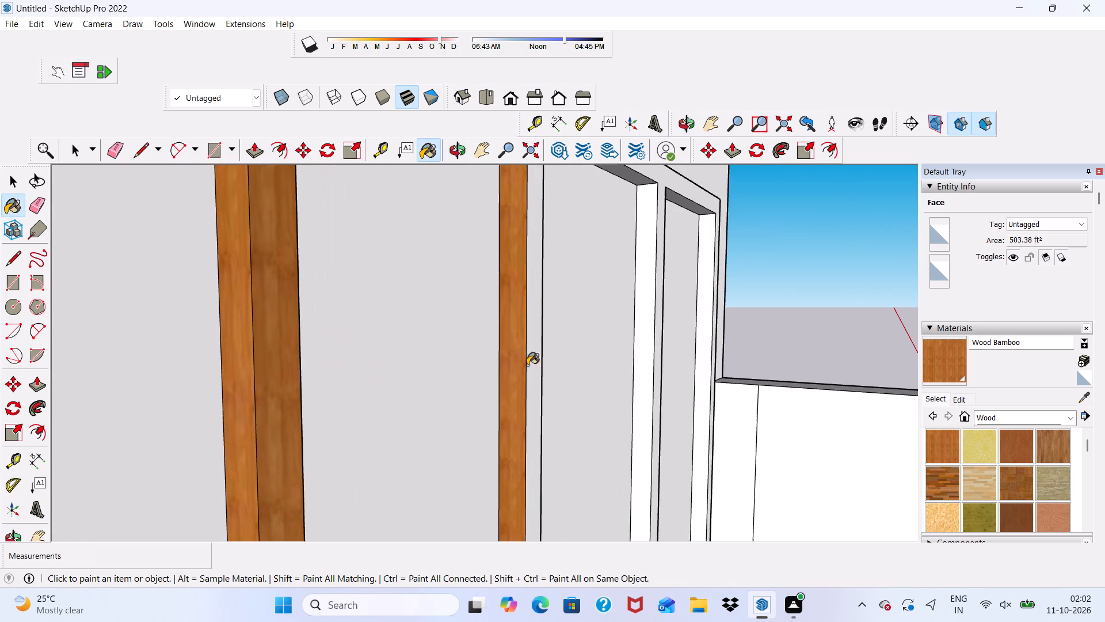
click(534, 359)
Paint the left post's inner face and the header underside in the right frame's left opening with Wood Bamboo.
scroll(534, 385, down, 5)
middle_drag(528, 388, 362, 324)
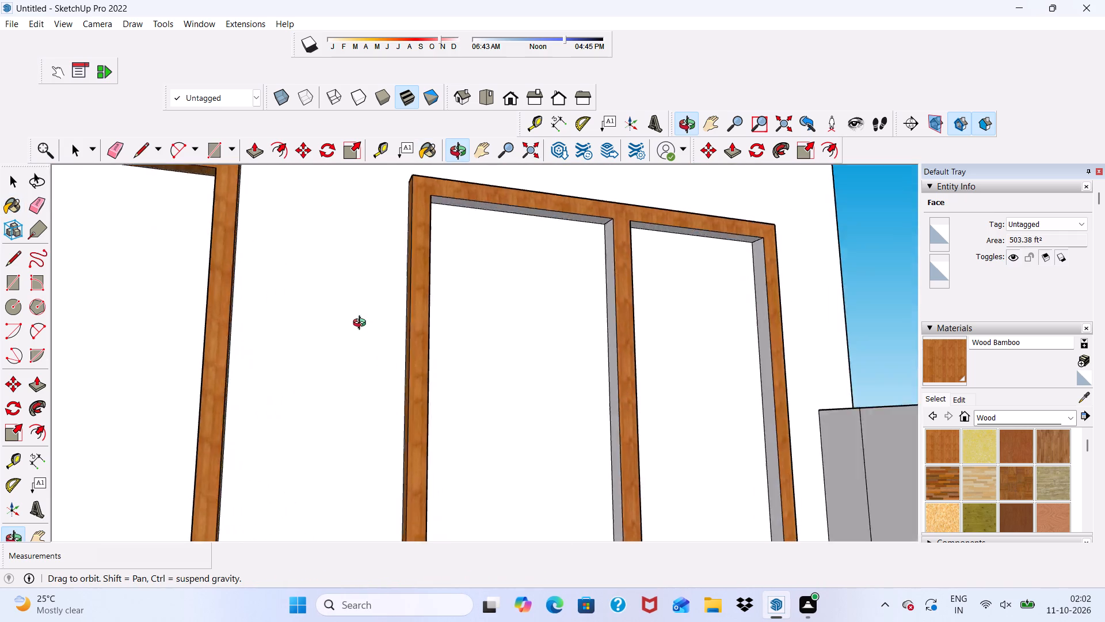
middle_drag(362, 324, 178, 327)
scroll(448, 255, up, 5)
scroll(340, 299, down, 1)
scroll(324, 312, up, 6)
click(304, 317)
scroll(304, 317, down, 2)
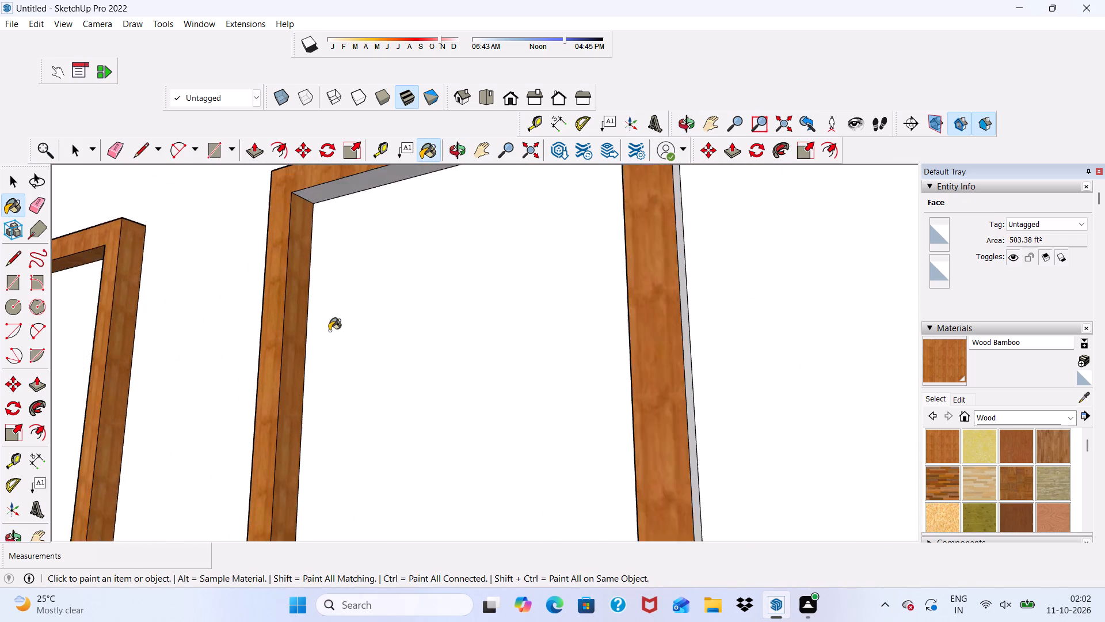
scroll(329, 331, down, 6)
middle_drag(380, 342, 399, 246)
scroll(403, 230, up, 2)
click(403, 200)
Paint the mullion's right face, the right opening's header underside and the right frame's outer right side with Wood Bamboo.
scroll(416, 243, down, 2)
middle_drag(422, 291, 292, 400)
click(367, 365)
click(382, 358)
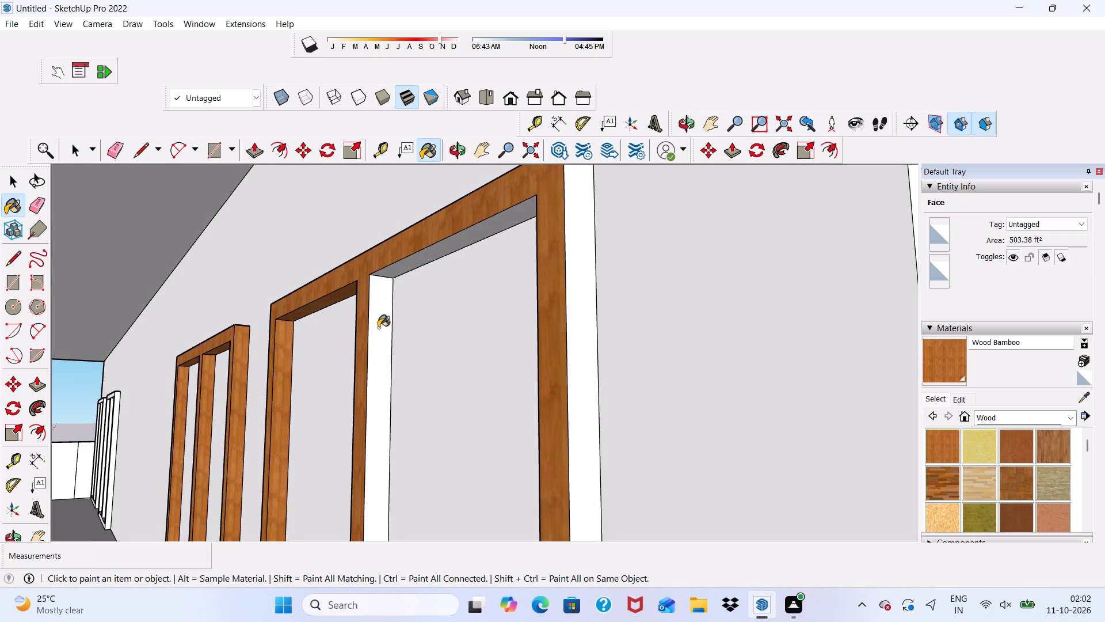
click(409, 257)
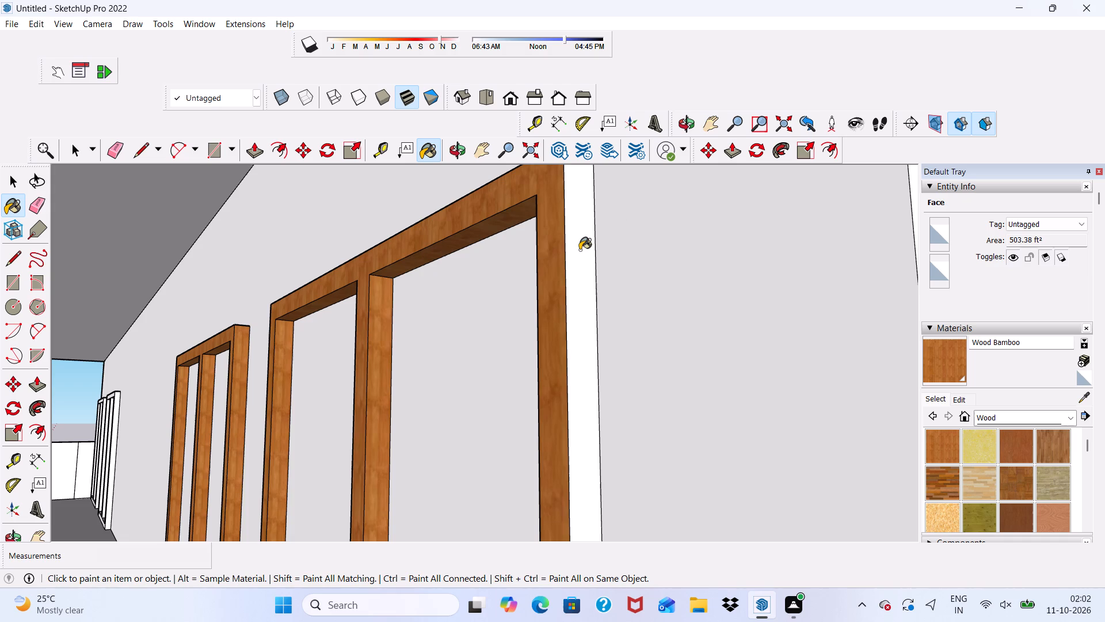
click(580, 250)
Paint the mullion's left face and the right post's inner face on the right window frame with Wood Bamboo.
scroll(574, 257, down, 17)
middle_drag(386, 342, 601, 419)
scroll(562, 389, up, 1)
scroll(519, 378, down, 3)
middle_drag(498, 409, 665, 389)
scroll(358, 419, up, 4)
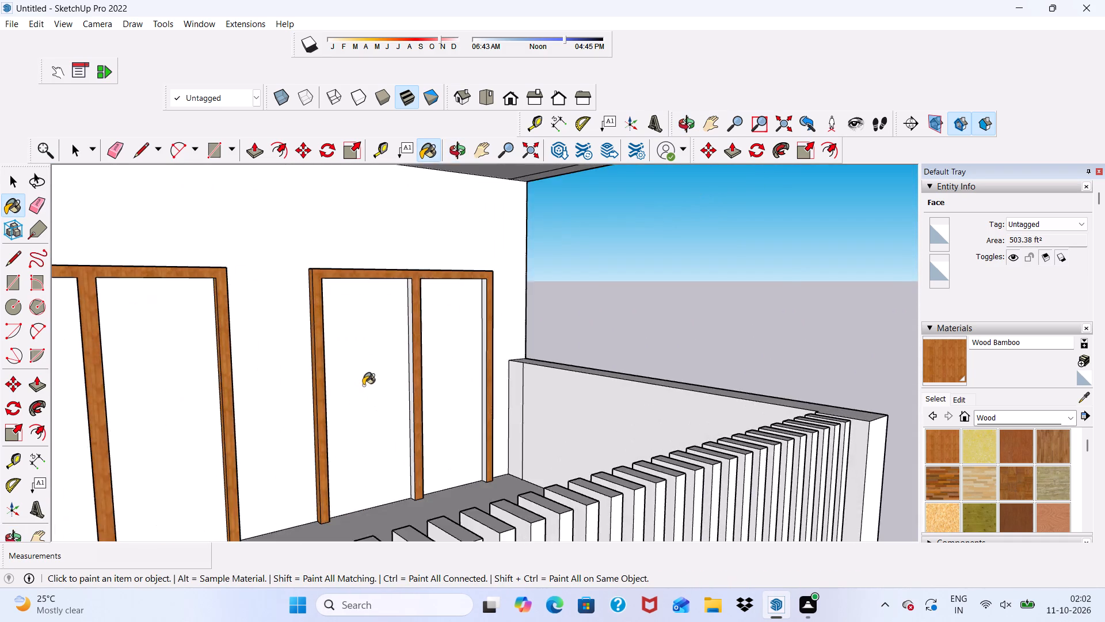
scroll(363, 380, up, 10)
click(466, 343)
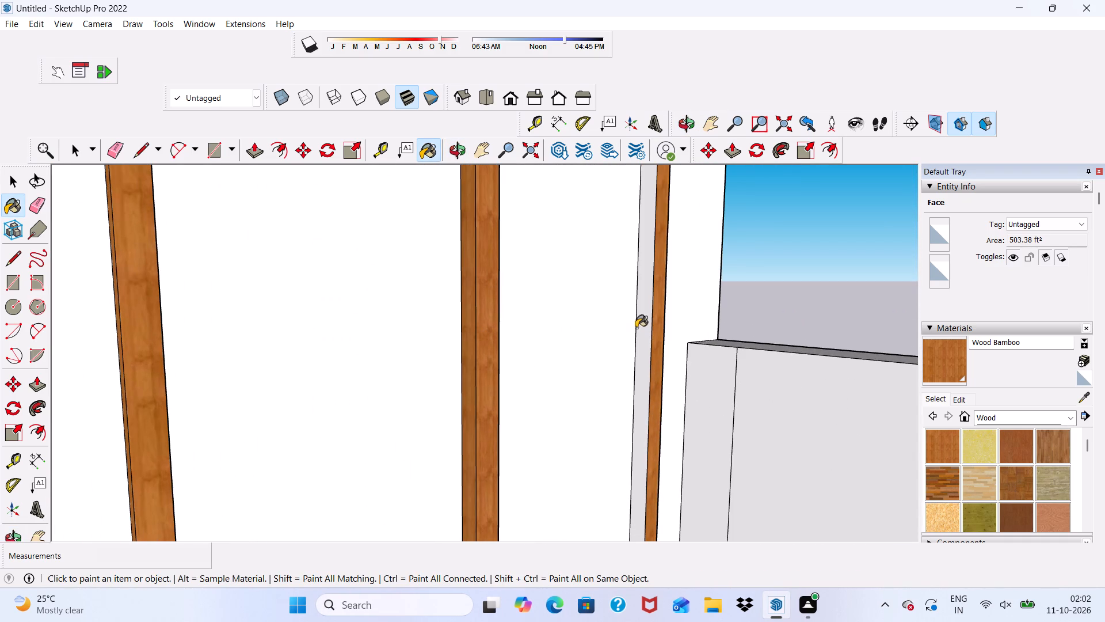
click(643, 330)
Paint the top face of the third level's right window frame with Wood Bamboo.
scroll(582, 344, down, 2)
middle_drag(582, 344, 317, 422)
scroll(316, 400, up, 1)
scroll(311, 389, down, 4)
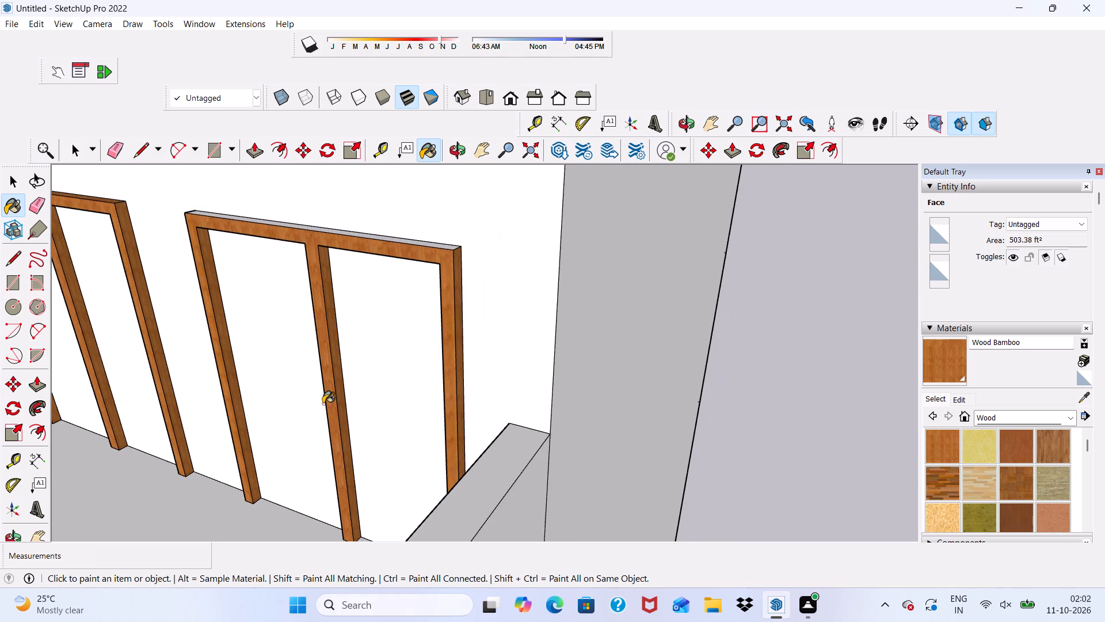
scroll(345, 246, up, 10)
click(339, 230)
Paint the front face of the right window frame on the first-level left-hand balcony with Wood Bamboo.
scroll(357, 260, down, 8)
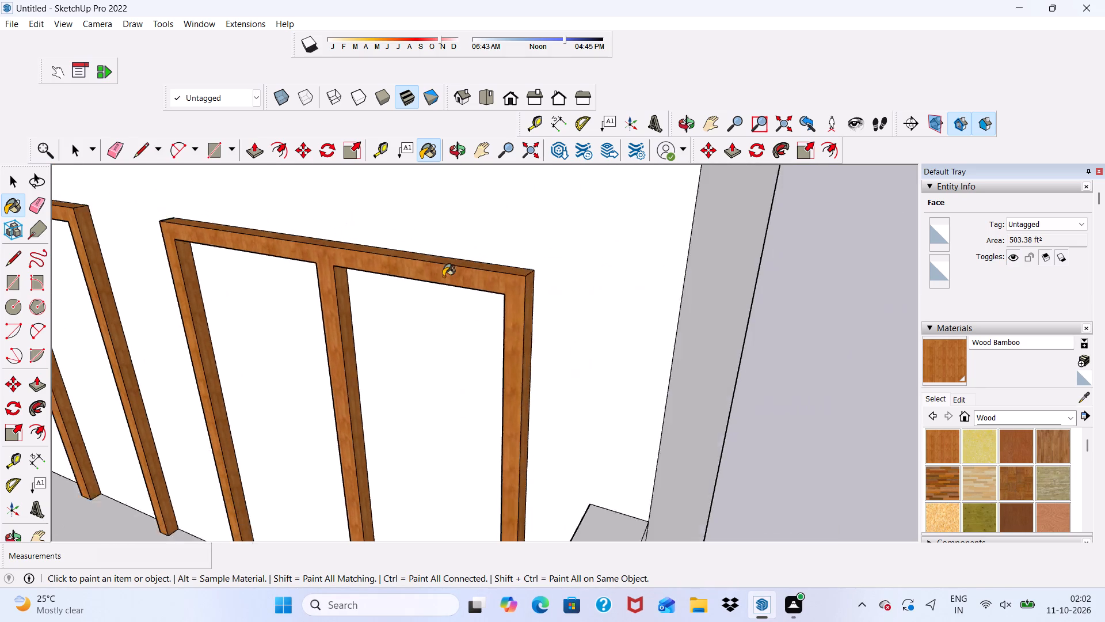
scroll(443, 276, down, 20)
scroll(443, 276, down, 6)
scroll(164, 417, up, 5)
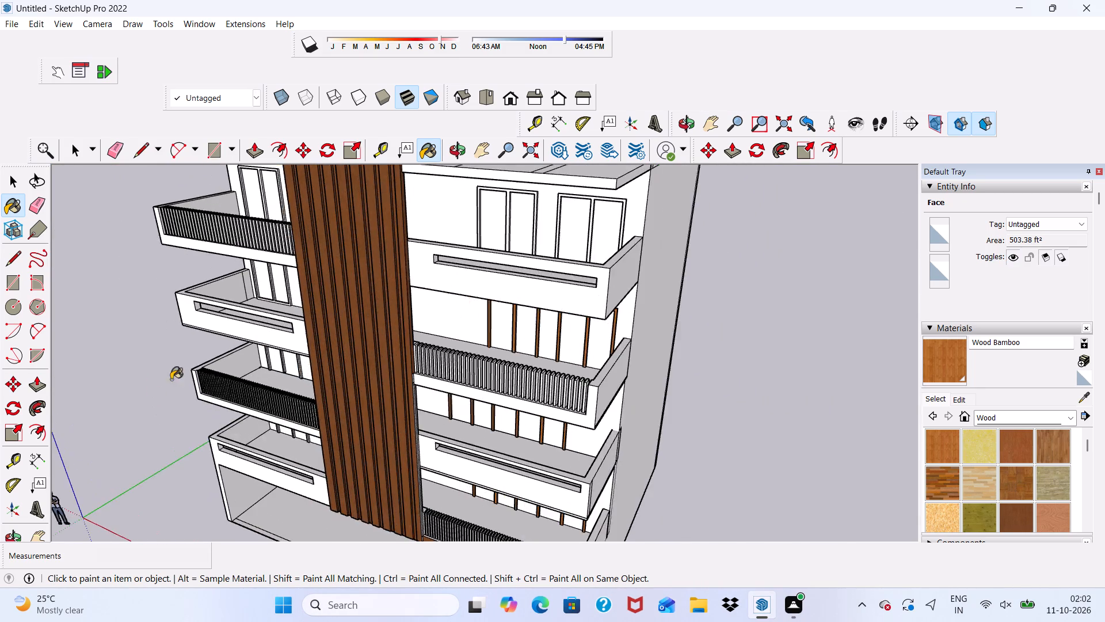
scroll(171, 380, up, 5)
middle_drag(258, 465, 358, 319)
scroll(356, 464, up, 6)
scroll(317, 343, down, 2)
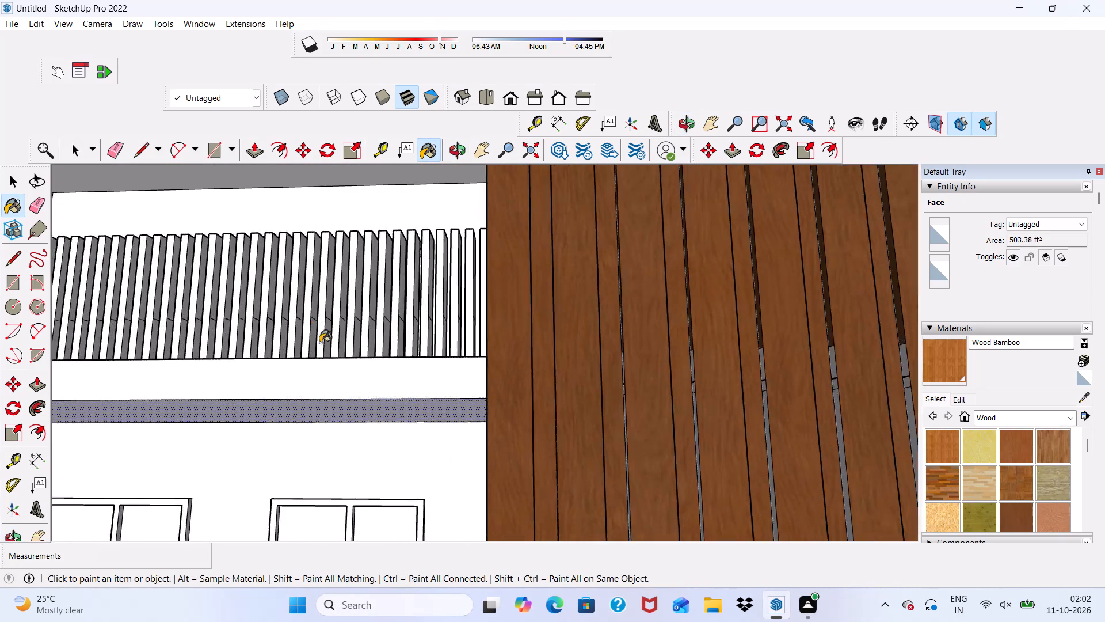
scroll(320, 343, down, 14)
scroll(287, 404, up, 8)
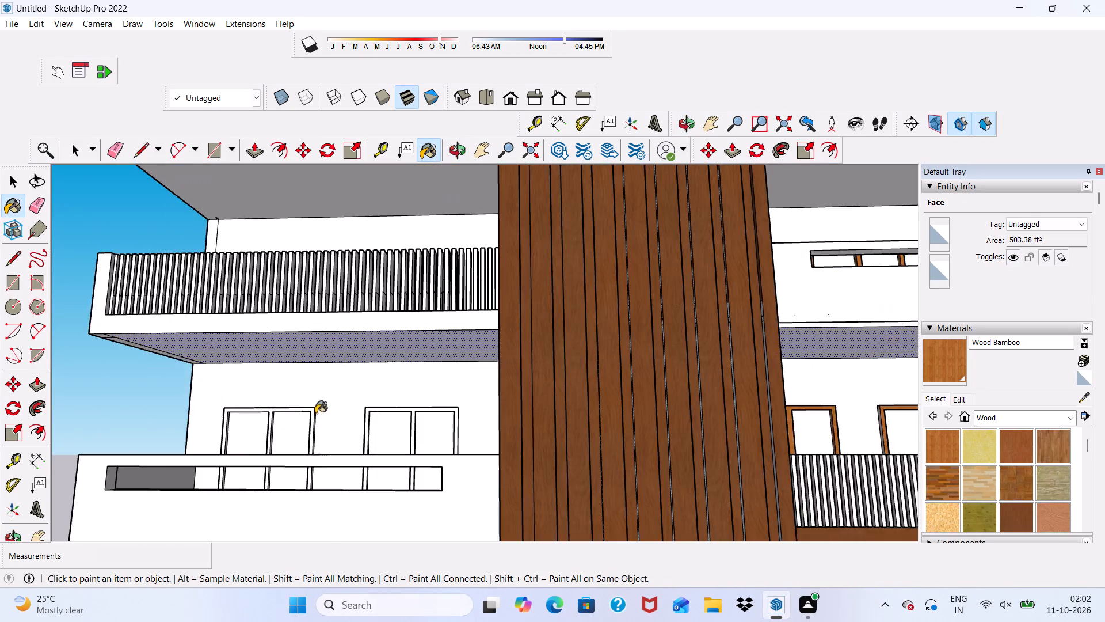
scroll(315, 414, up, 13)
click(433, 399)
Paint the left post's inner face and the header underside in this frame's left opening with Wood Bamboo.
scroll(458, 403, up, 2)
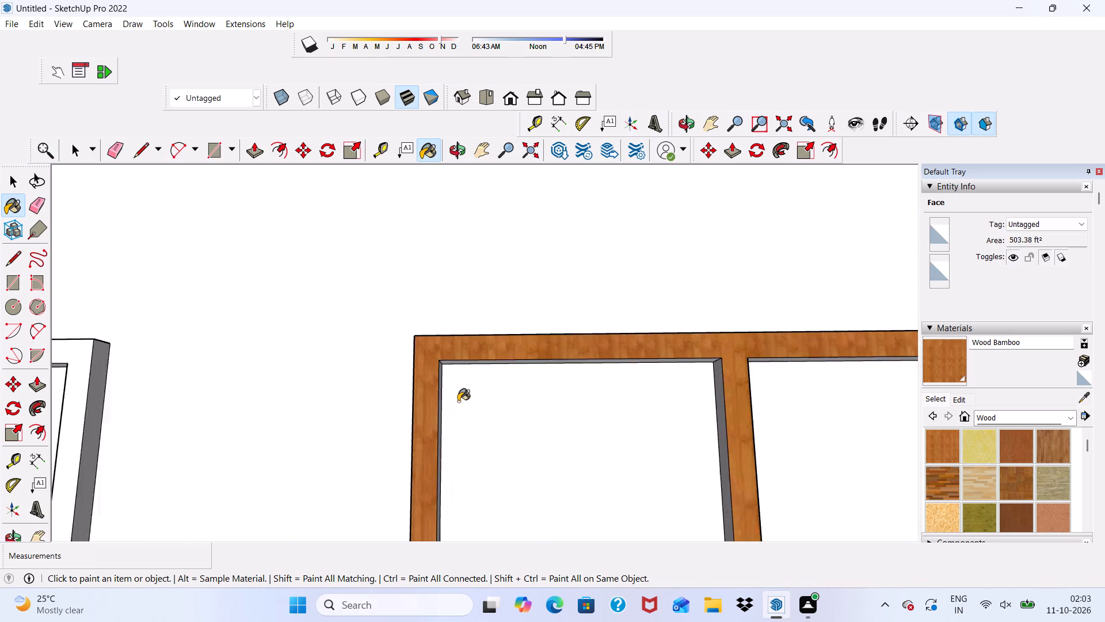
scroll(458, 401, up, 3)
middle_drag(458, 395, 336, 393)
scroll(455, 430, up, 4)
click(439, 419)
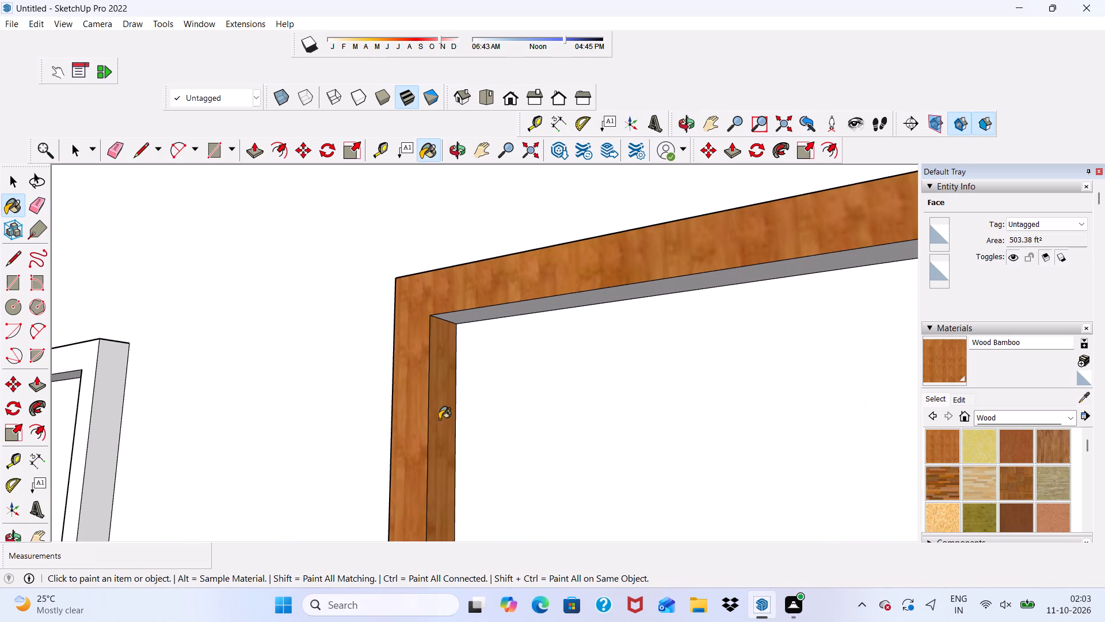
click(476, 315)
Paint the mullion's left face and the frame's outer left side with Wood Bamboo.
scroll(333, 332, down, 4)
middle_drag(338, 346, 569, 309)
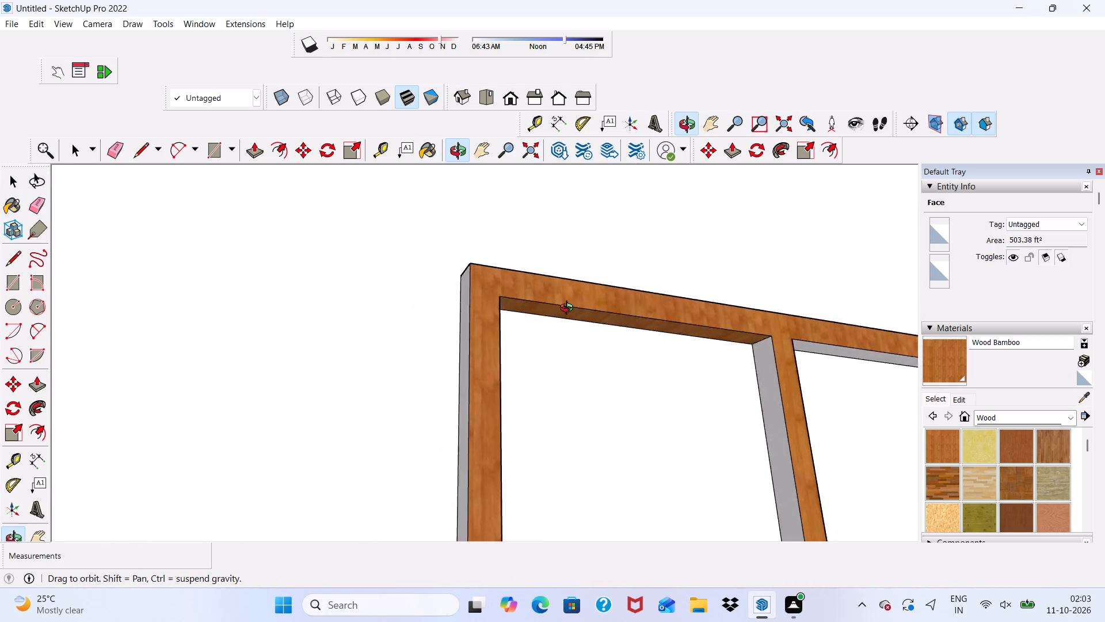
middle_drag(569, 309, 673, 345)
click(694, 438)
click(535, 416)
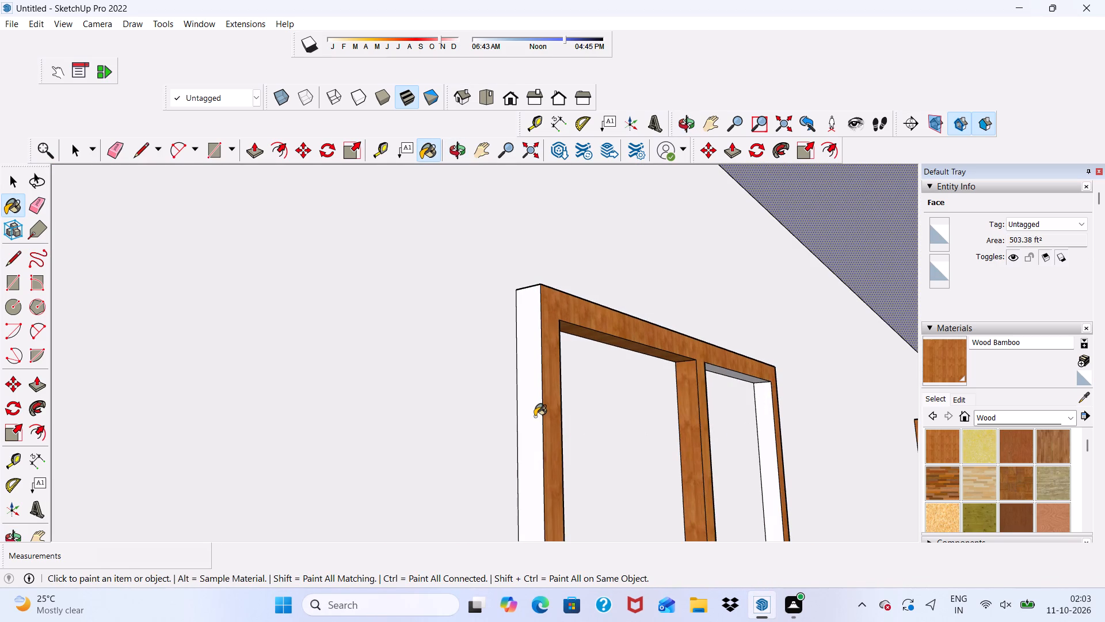
Paint the inner faces of the frame's right opening and its outer right side with Wood Bamboo.
scroll(742, 373, up, 5)
click(734, 374)
click(778, 409)
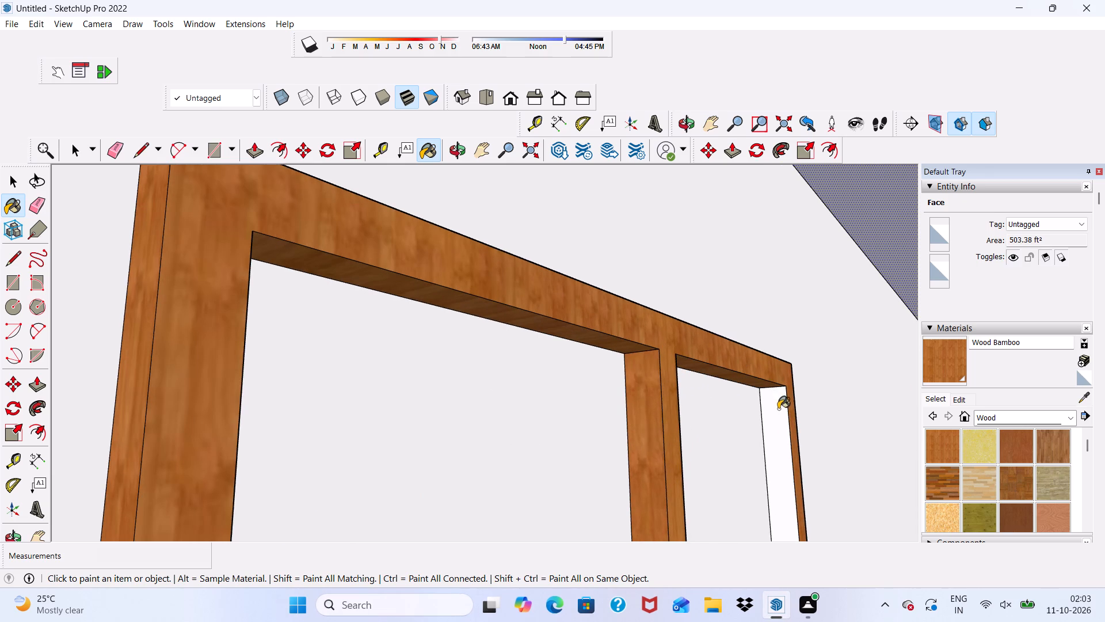
middle_drag(761, 409, 337, 461)
click(405, 449)
scroll(333, 322, down, 6)
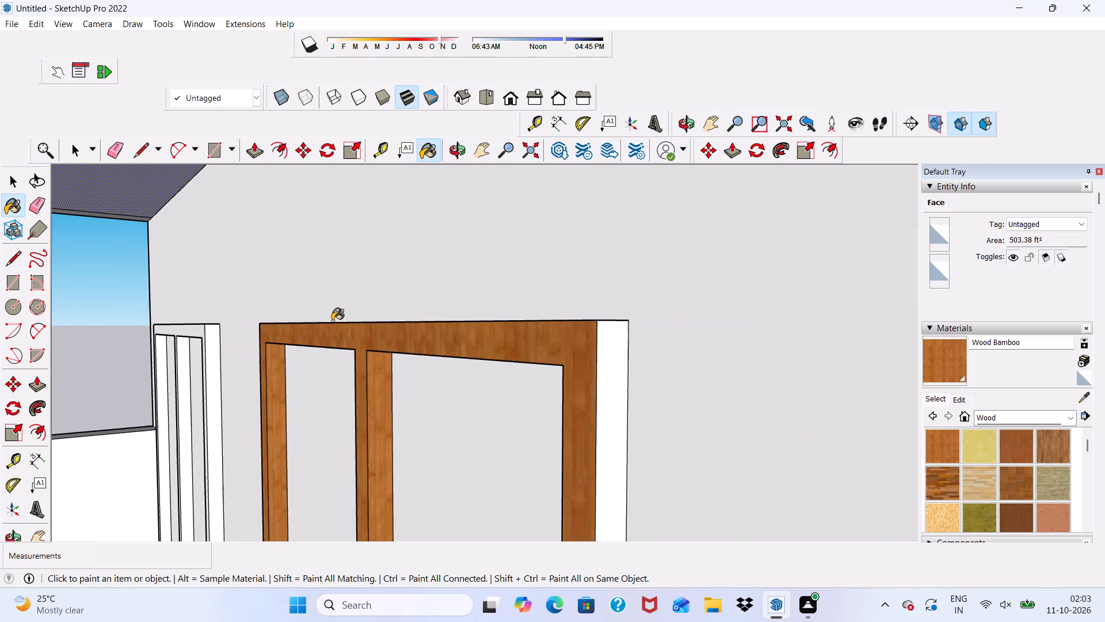
scroll(332, 270, down, 5)
scroll(466, 379, up, 4)
click(461, 358)
Paint the top face of the left-hand balcony's right window frame with Wood Bamboo.
scroll(311, 348, down, 5)
middle_drag(297, 359, 317, 355)
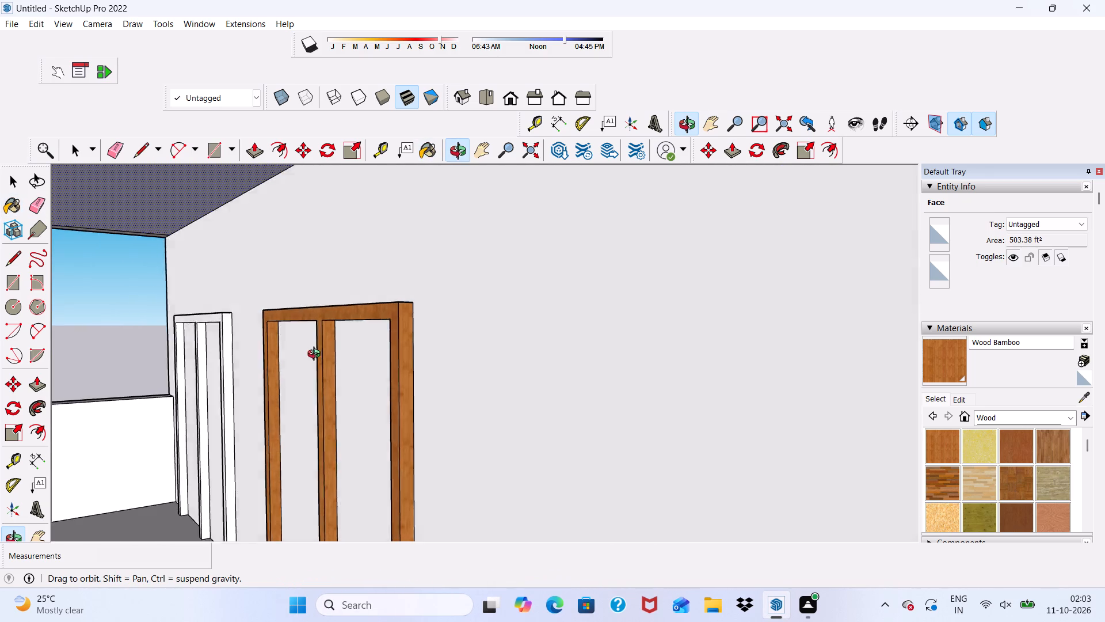
middle_drag(317, 355, 620, 347)
scroll(554, 356, down, 2)
middle_drag(685, 323, 685, 344)
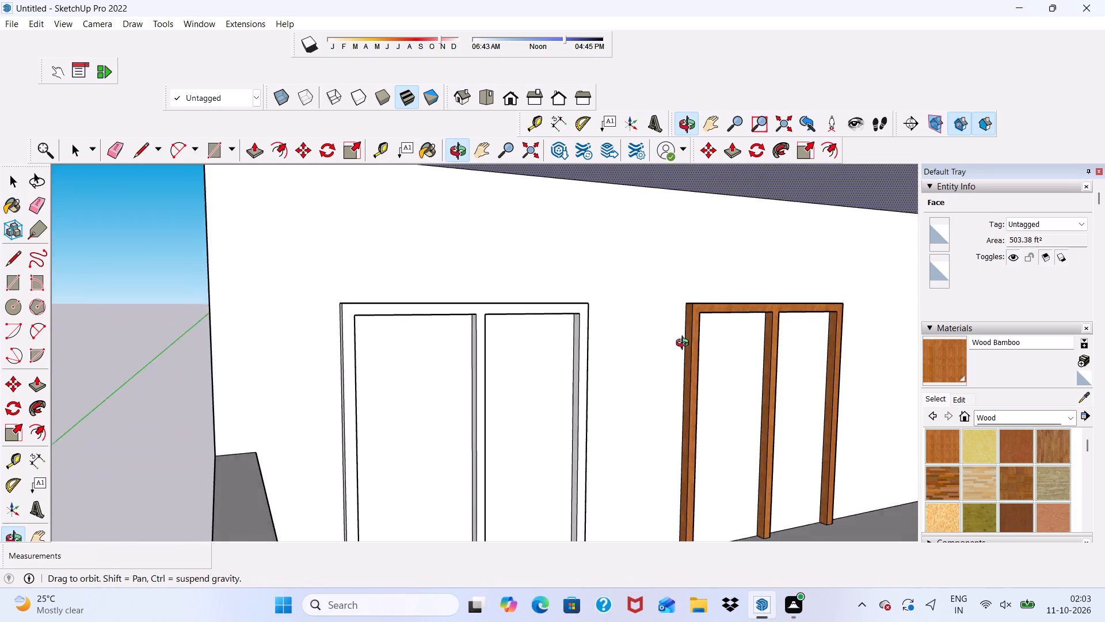
middle_drag(685, 344, 660, 387)
scroll(718, 306, up, 11)
click(724, 309)
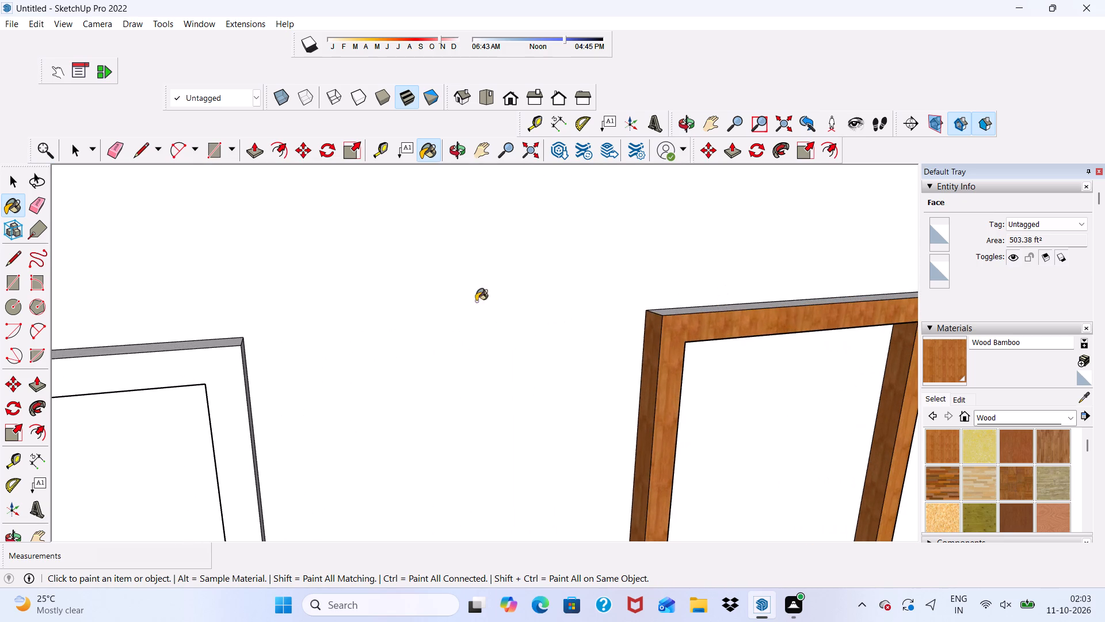
Paint the front and top faces of the left window frame on the first-level left-hand balcony with Wood Bamboo.
scroll(462, 301, down, 11)
scroll(371, 358, up, 2)
click(318, 314)
scroll(202, 372, up, 2)
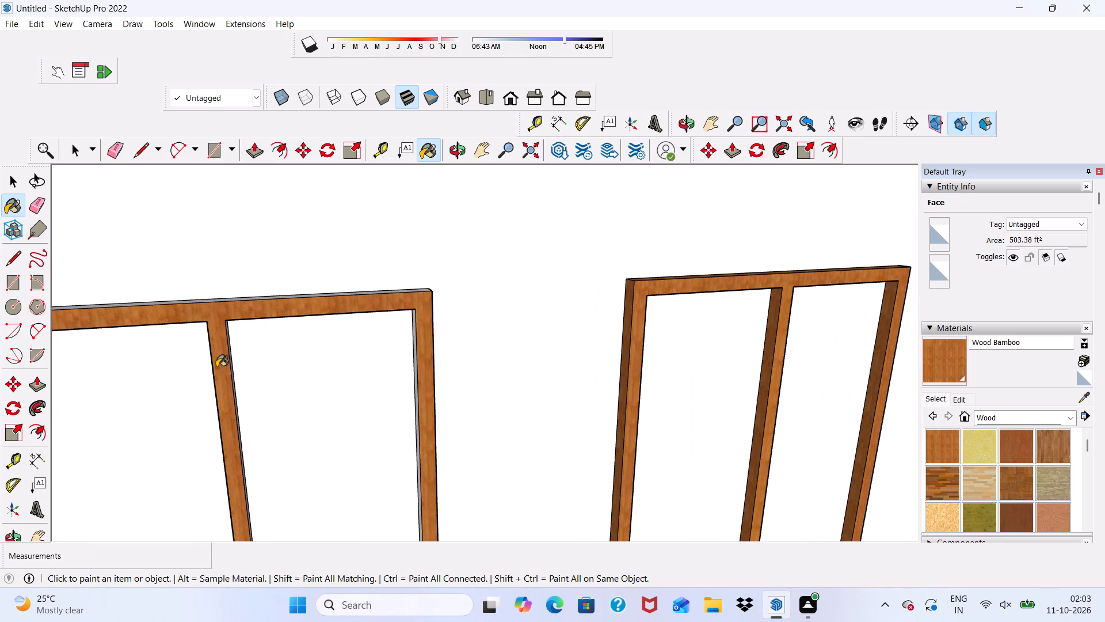
scroll(257, 312, up, 8)
click(243, 298)
Paint the left frame's right post inner face, mullion left face and outer left side with Wood Bamboo.
scroll(260, 324, down, 3)
middle_drag(292, 365, 440, 311)
click(503, 403)
click(220, 412)
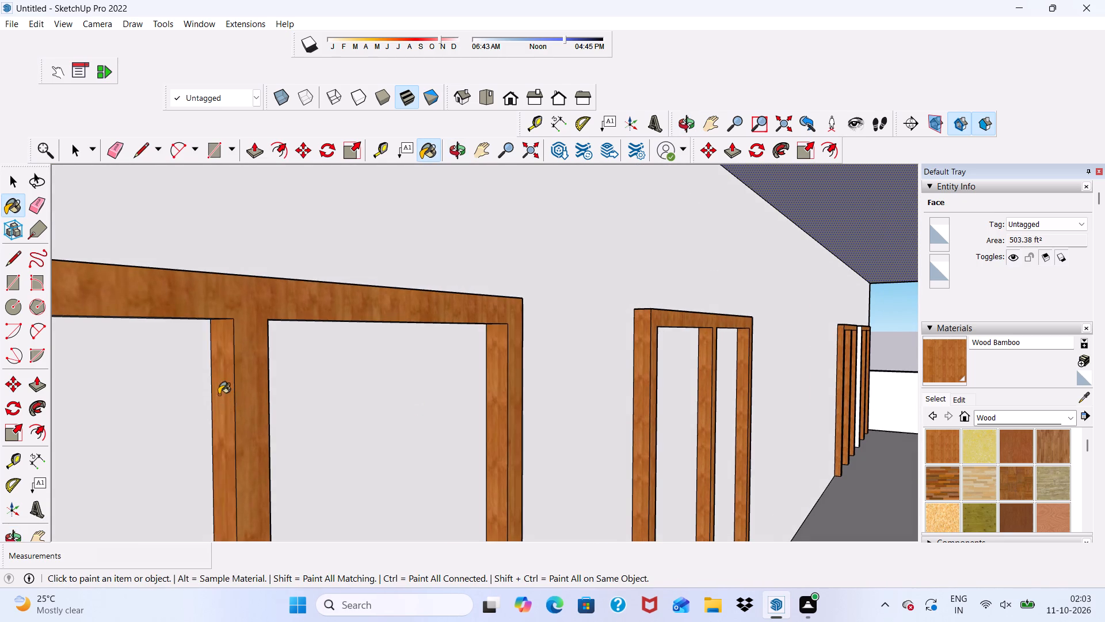
scroll(219, 395, down, 12)
scroll(182, 420, up, 5)
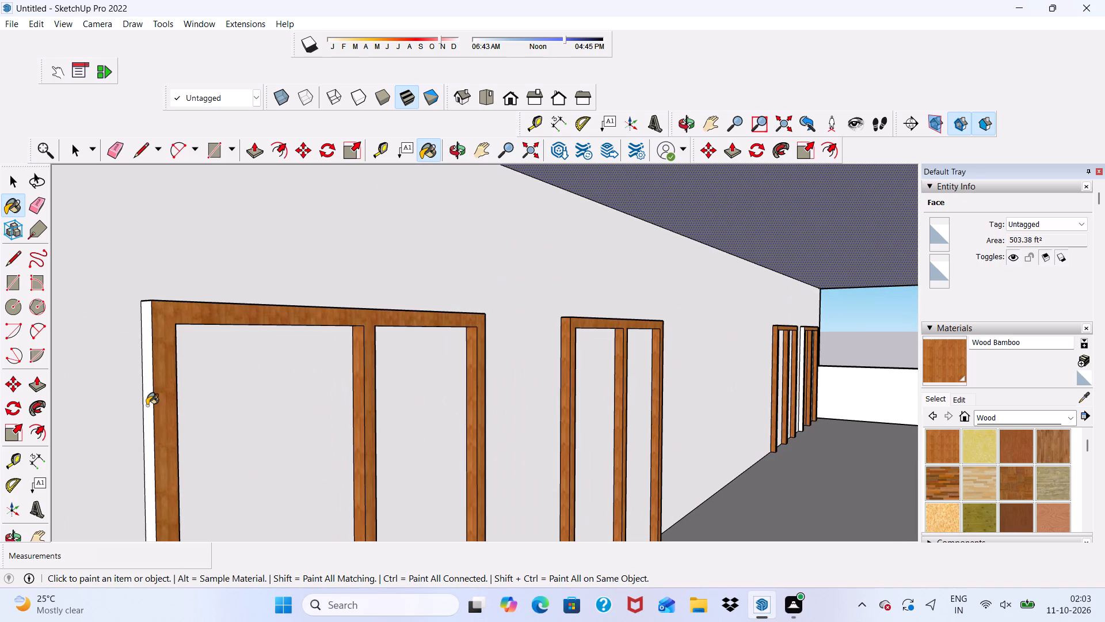
click(147, 405)
Paint the mullion's right face and the left post's inner face on the left window frame with Wood Bamboo.
scroll(200, 420, down, 3)
middle_drag(252, 418, 0, 433)
scroll(320, 418, up, 6)
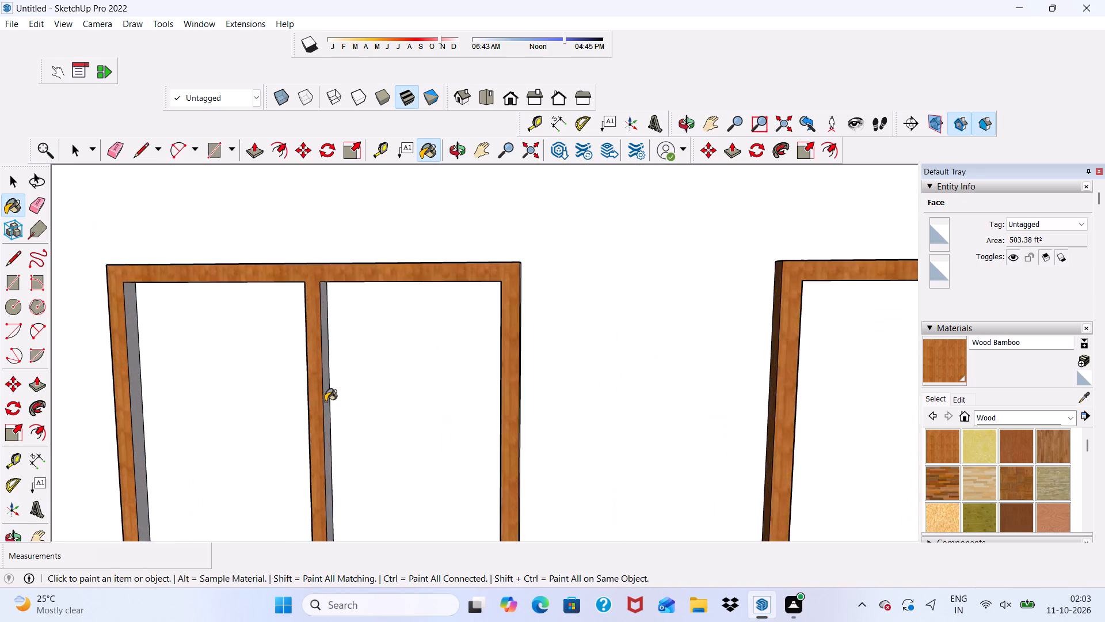
scroll(325, 401, up, 4)
click(322, 388)
scroll(322, 388, down, 5)
scroll(327, 393, up, 5)
click(324, 369)
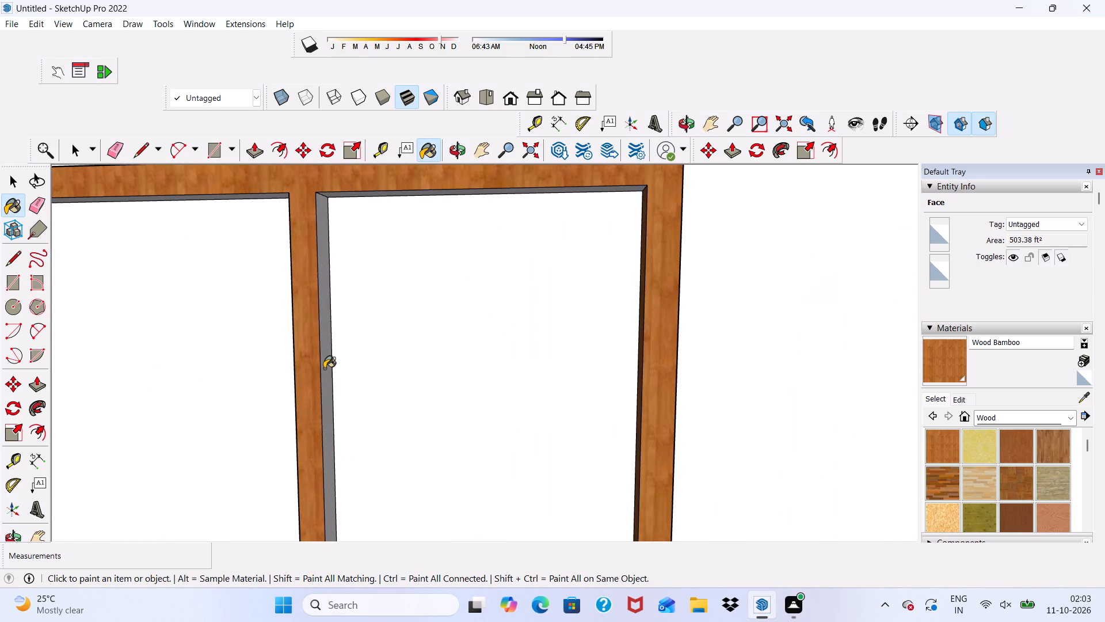
scroll(322, 374, down, 5)
scroll(86, 415, up, 5)
click(135, 388)
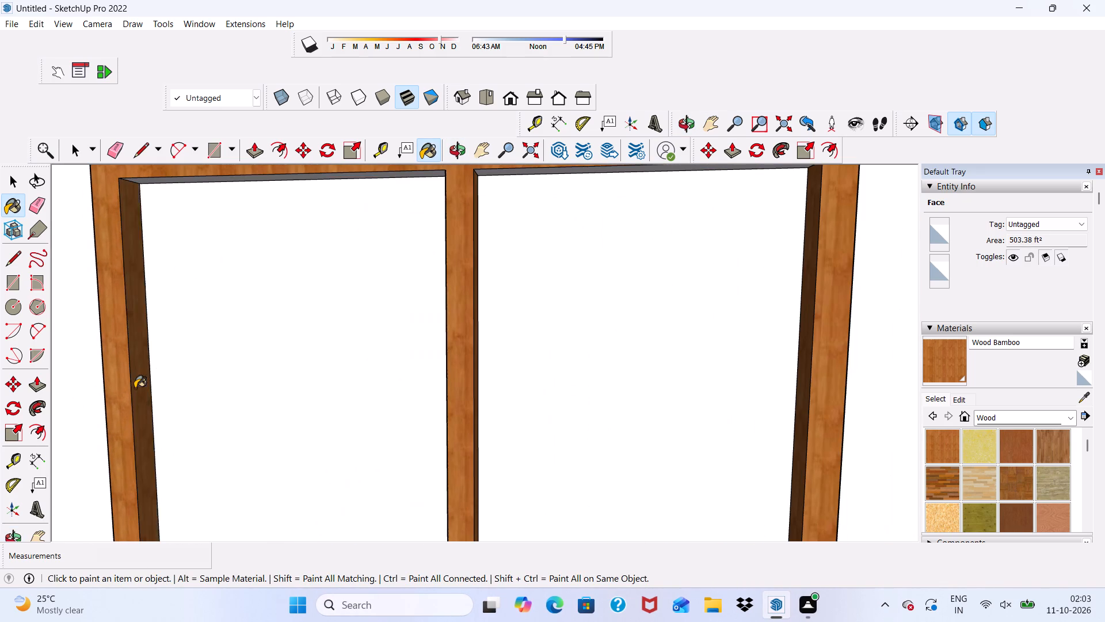
Paint both undersides of the top rail on the first-level left-hand balcony's left window frame with Wood Bamboo.
scroll(193, 393, down, 4)
middle_drag(277, 400, 295, 299)
scroll(310, 272, up, 5)
click(327, 251)
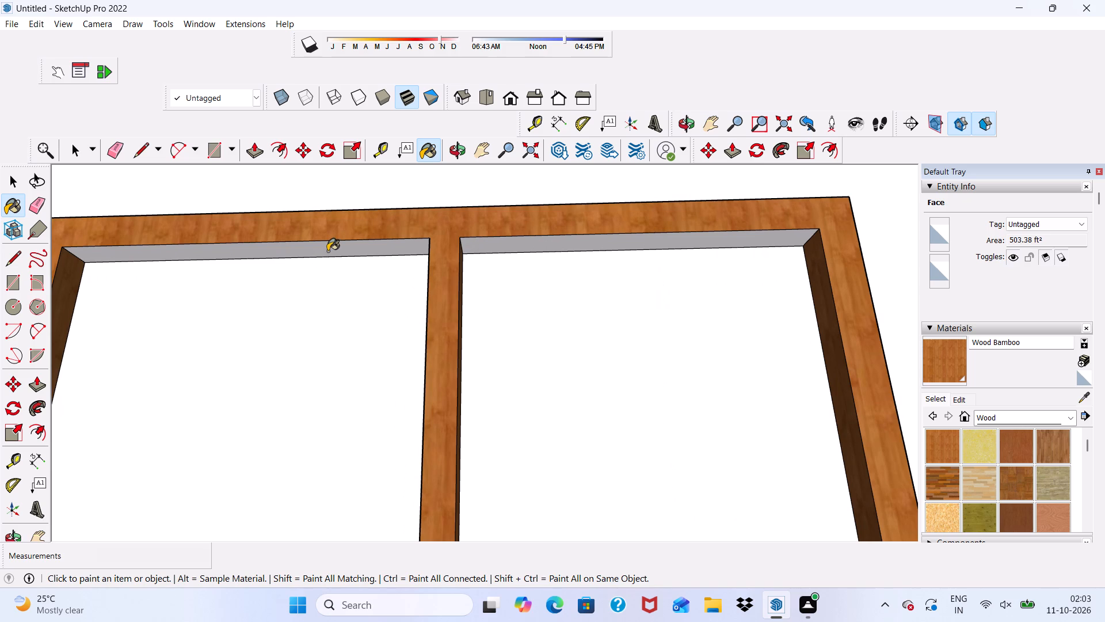
click(511, 240)
Paint the outer right side of the first-level left-hand balcony's left window frame with Wood Bamboo.
scroll(500, 269, down, 5)
middle_drag(520, 305, 334, 405)
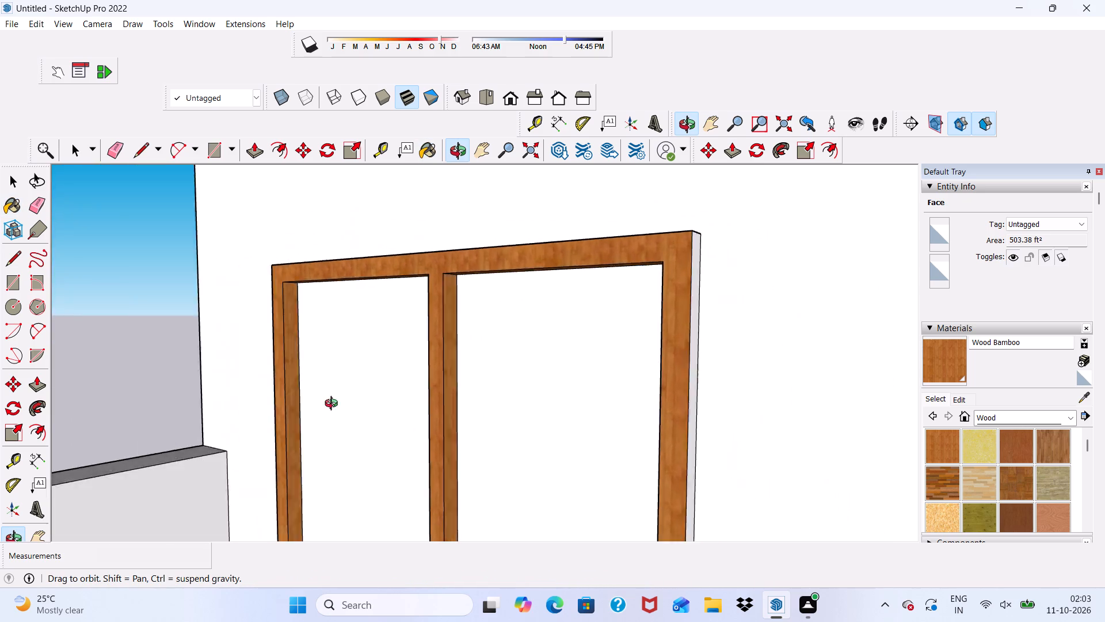
middle_drag(334, 405, 239, 419)
click(531, 345)
Switch to the front view and paint the front face of the second-level left-hand balcony's right window frame with Wood Bamboo.
scroll(508, 362, down, 7)
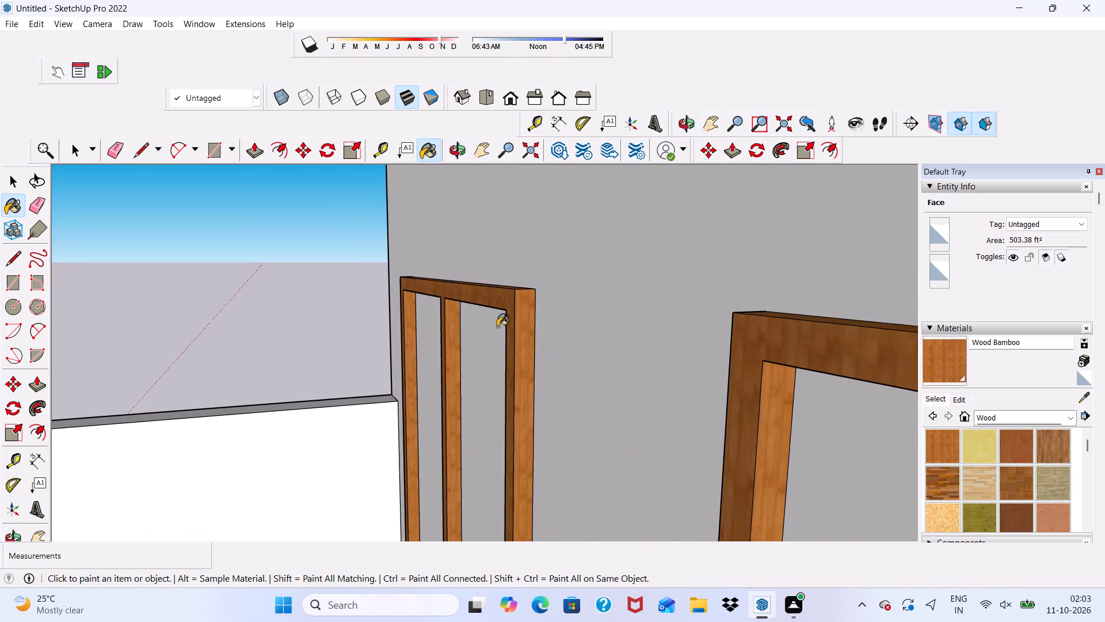
scroll(489, 323, down, 17)
scroll(538, 356, up, 1)
click(513, 98)
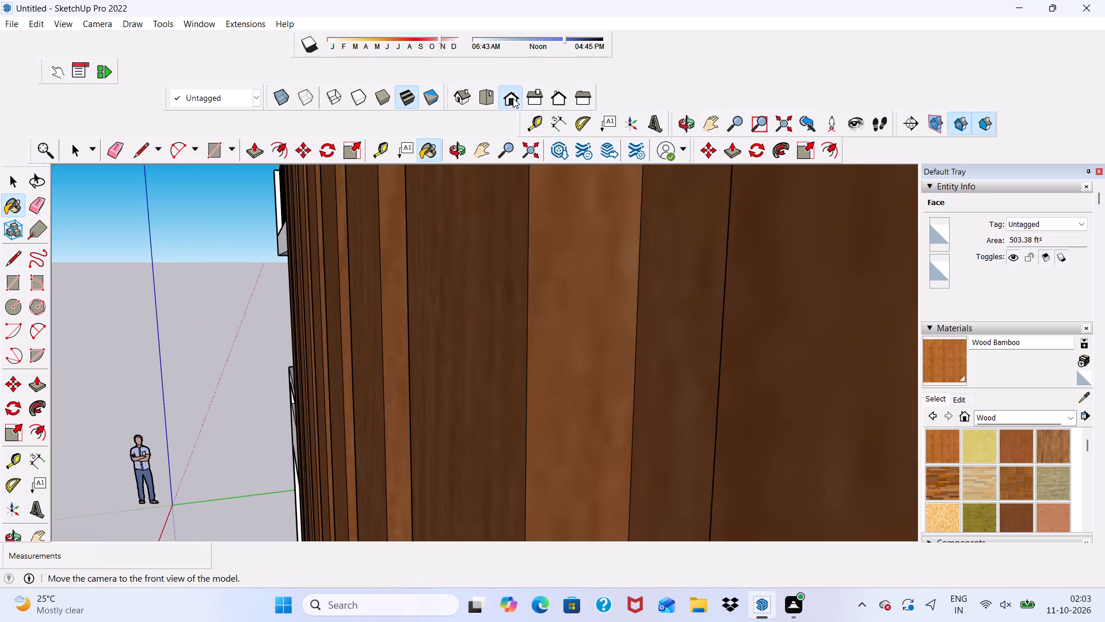
scroll(491, 269, down, 5)
scroll(387, 354, down, 10)
scroll(477, 238, up, 5)
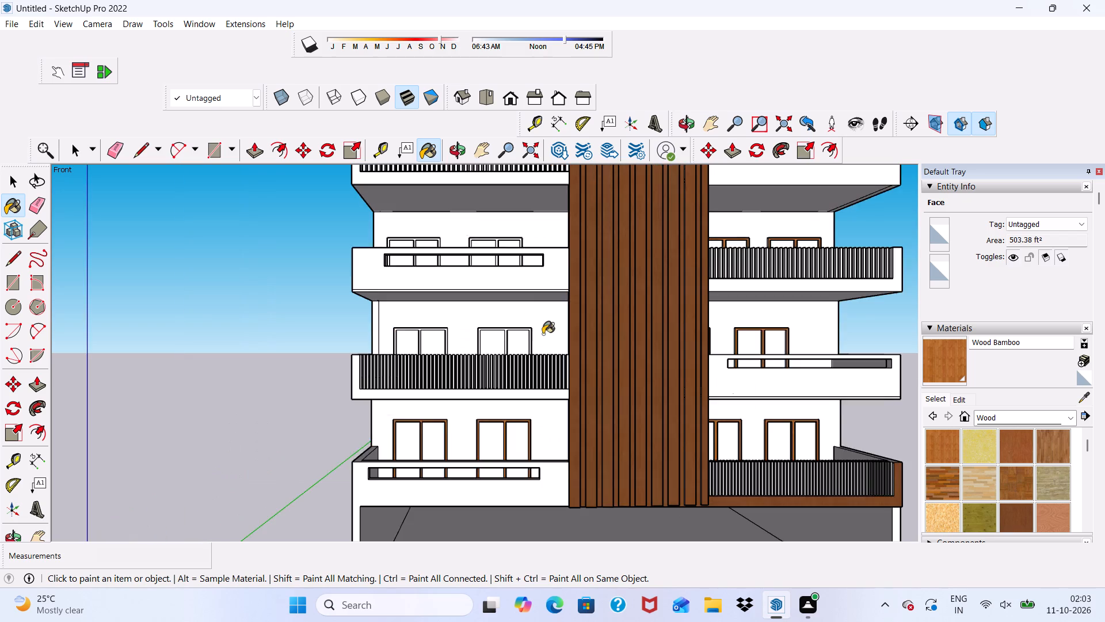
scroll(543, 335, up, 17)
click(444, 305)
Paint the second-level right frame's outer right side, mullion right face and left post's inner face with Wood Bamboo.
scroll(446, 338, up, 5)
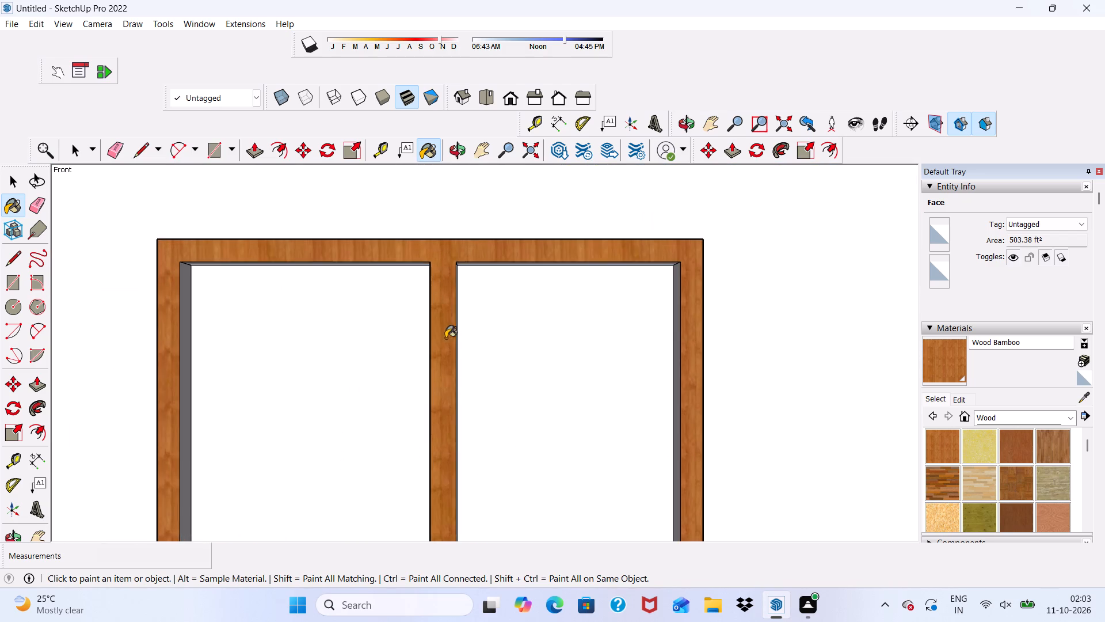
middle_drag(444, 338, 249, 377)
scroll(690, 397, up, 1)
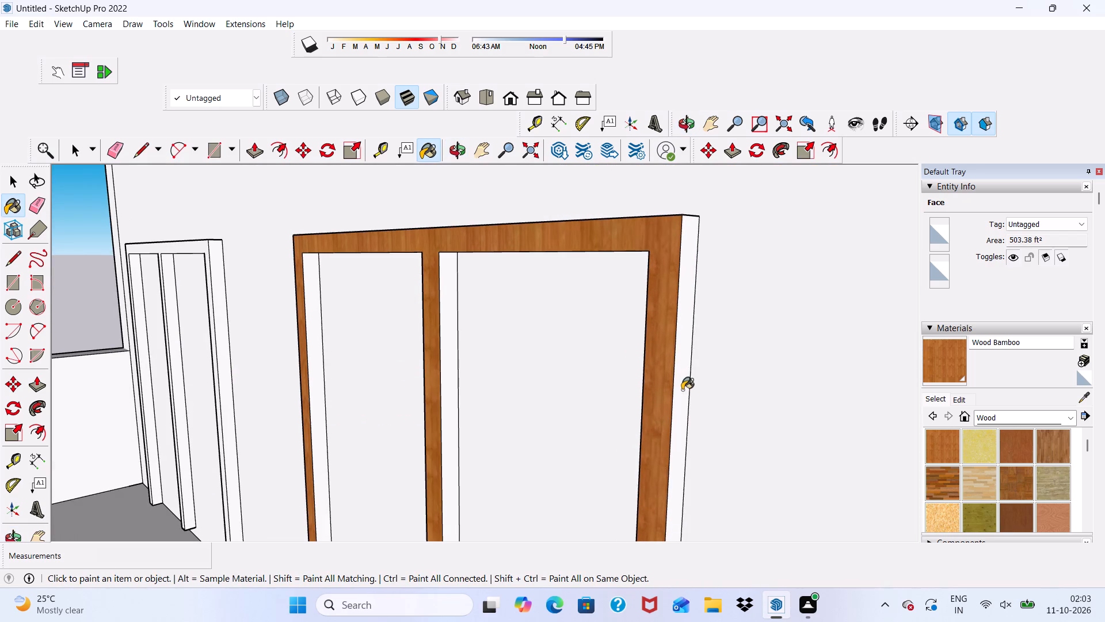
click(682, 390)
click(448, 352)
click(307, 345)
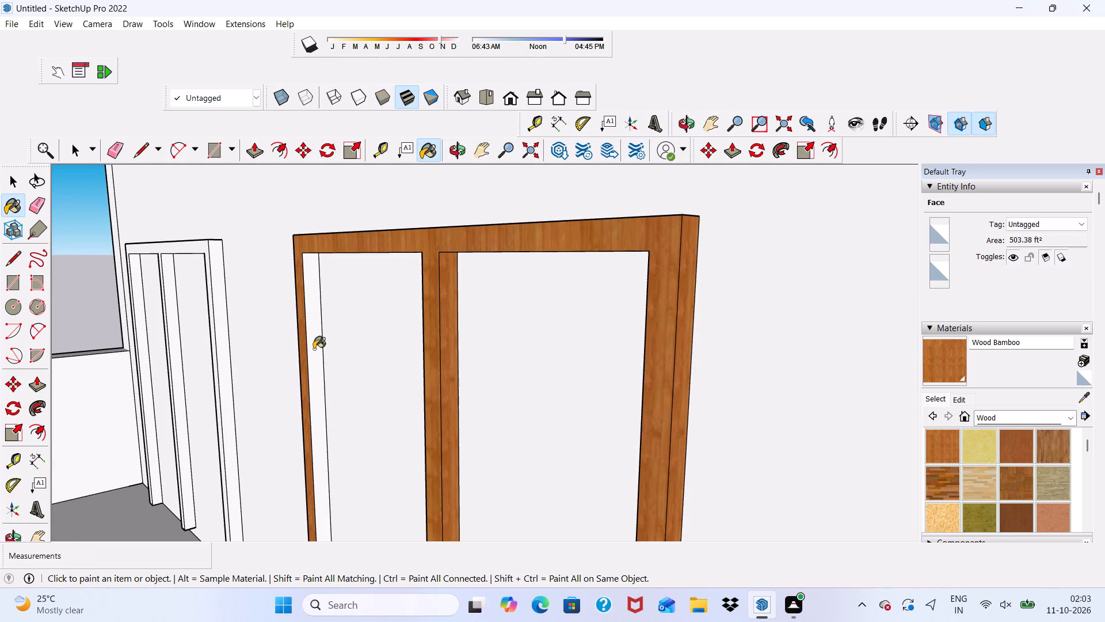
scroll(332, 351, up, 5)
click(310, 347)
Paint both undersides of the top rail on the second-level left-hand balcony's right window frame with Wood Bamboo.
middle_drag(324, 369, 468, 284)
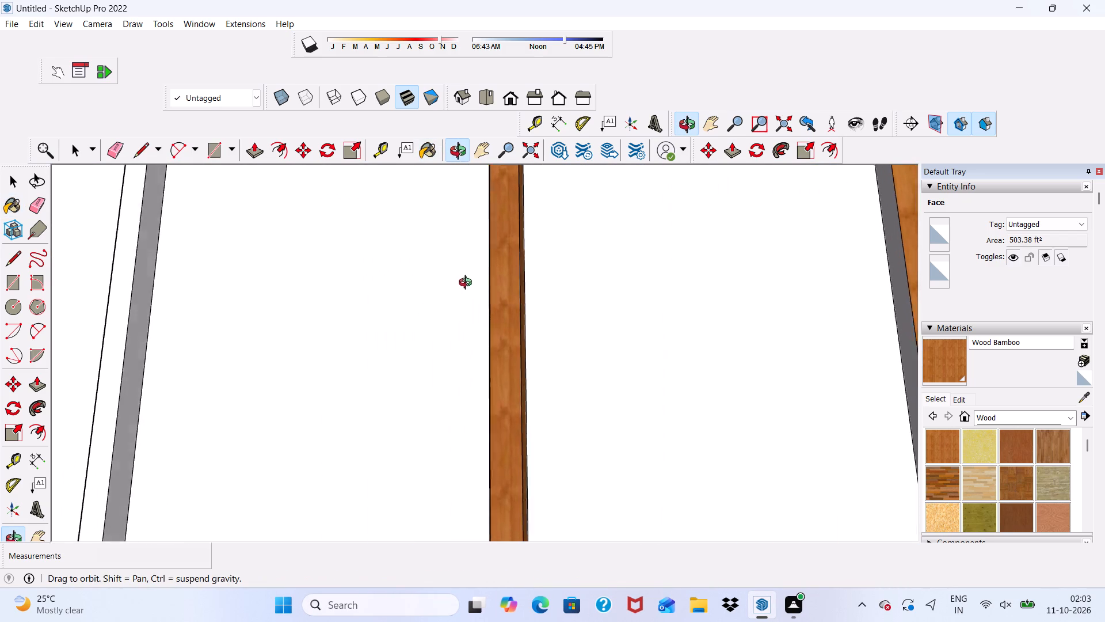
middle_drag(468, 284, 468, 287)
scroll(245, 366, down, 5)
scroll(319, 347, down, 3)
scroll(679, 209, up, 5)
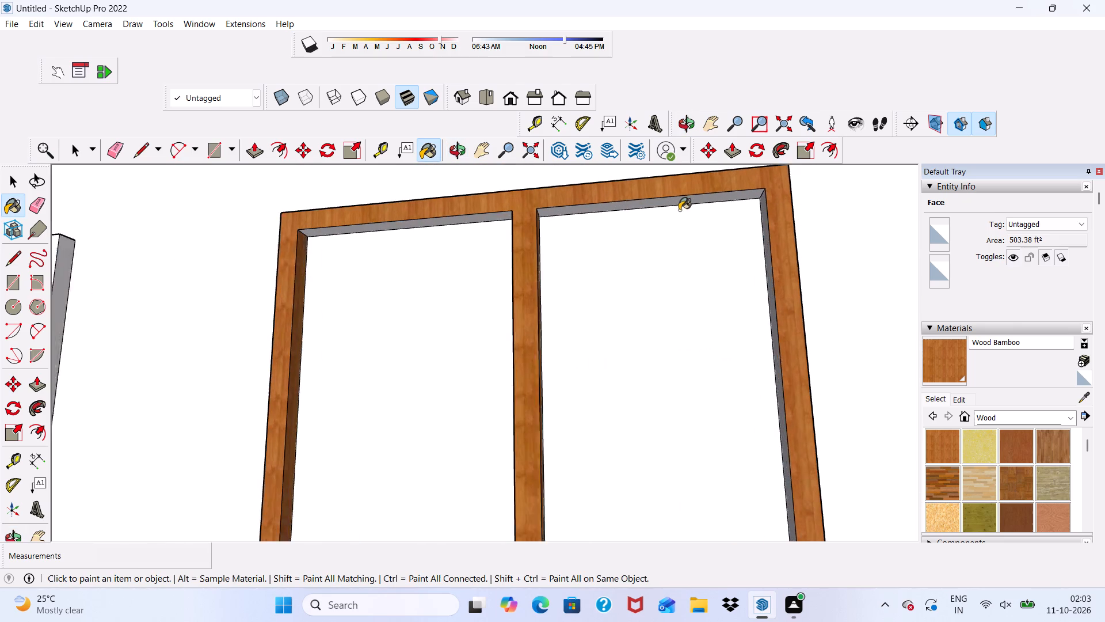
click(676, 202)
scroll(482, 229, up, 4)
click(366, 217)
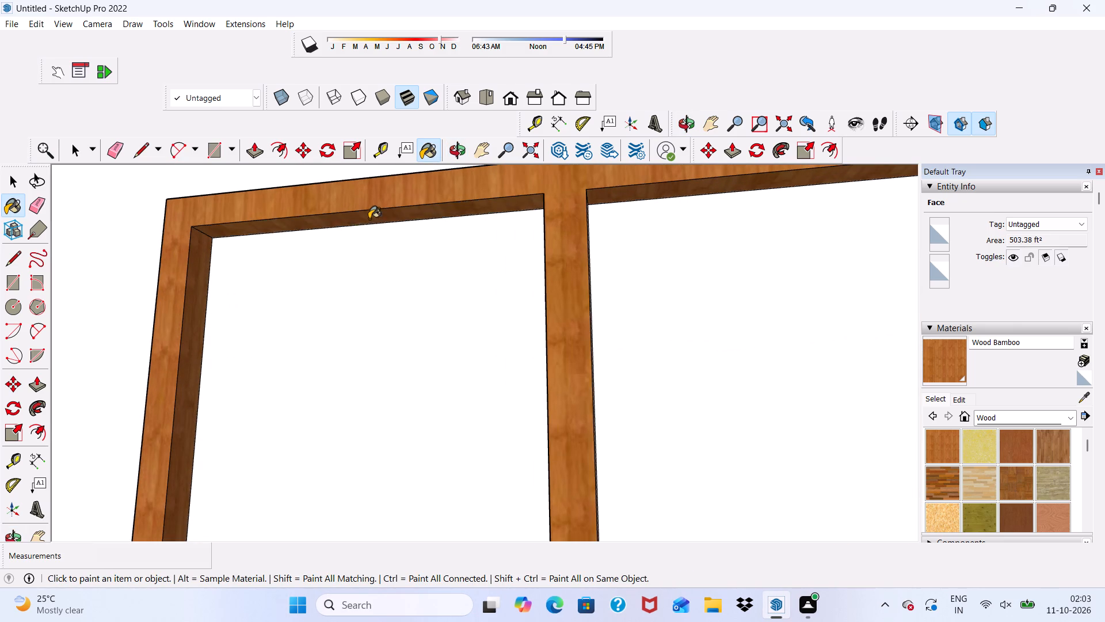
Paint the mullion's left face and the right post's inner face on that right window frame with Wood Bamboo.
middle_drag(452, 248, 586, 255)
scroll(581, 273, up, 1)
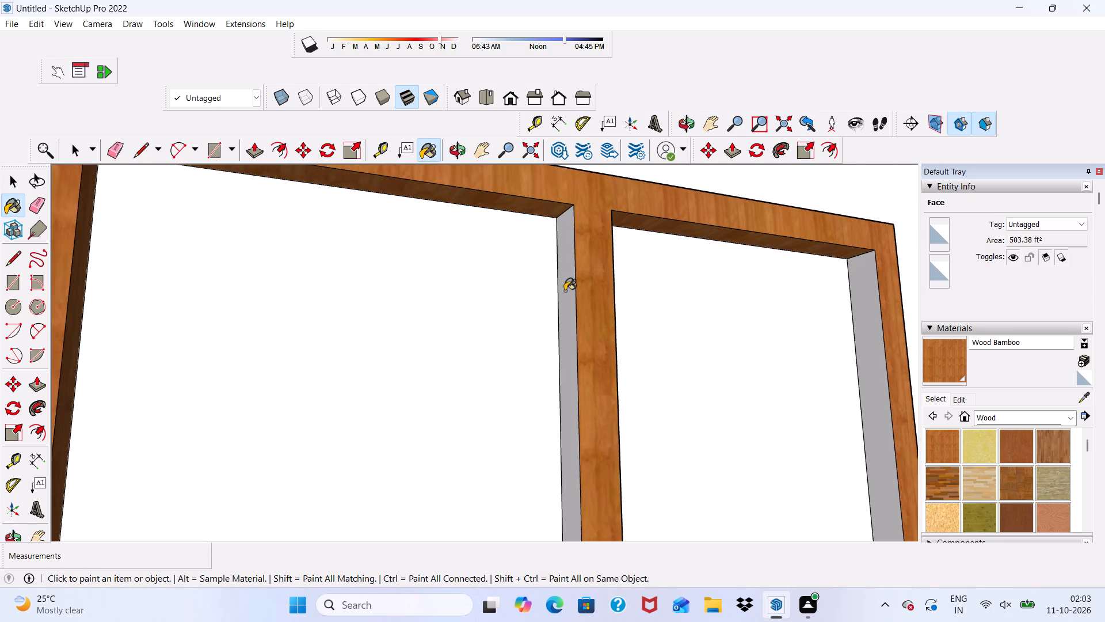
click(565, 291)
scroll(848, 330, up, 3)
click(872, 310)
Paint the outer left side of the second-level left-hand balcony's right window frame with Wood Bamboo.
scroll(716, 329, down, 1)
middle_drag(716, 329, 416, 380)
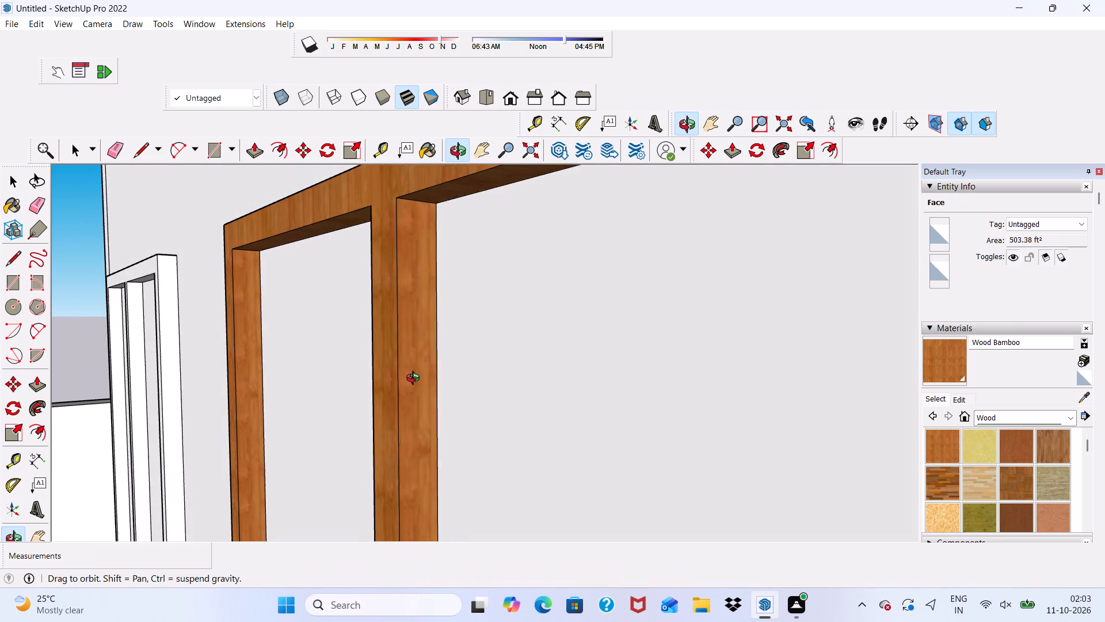
middle_drag(416, 380, 415, 380)
scroll(406, 356, down, 5)
middle_drag(413, 351, 722, 319)
scroll(723, 302, down, 6)
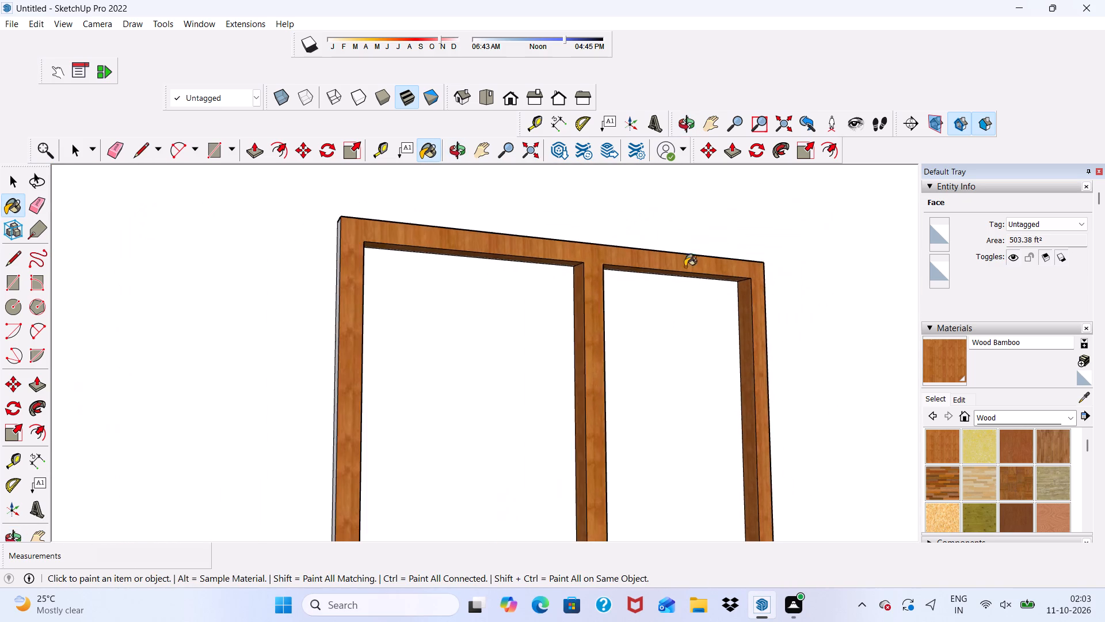
scroll(613, 261, down, 5)
scroll(484, 343, up, 11)
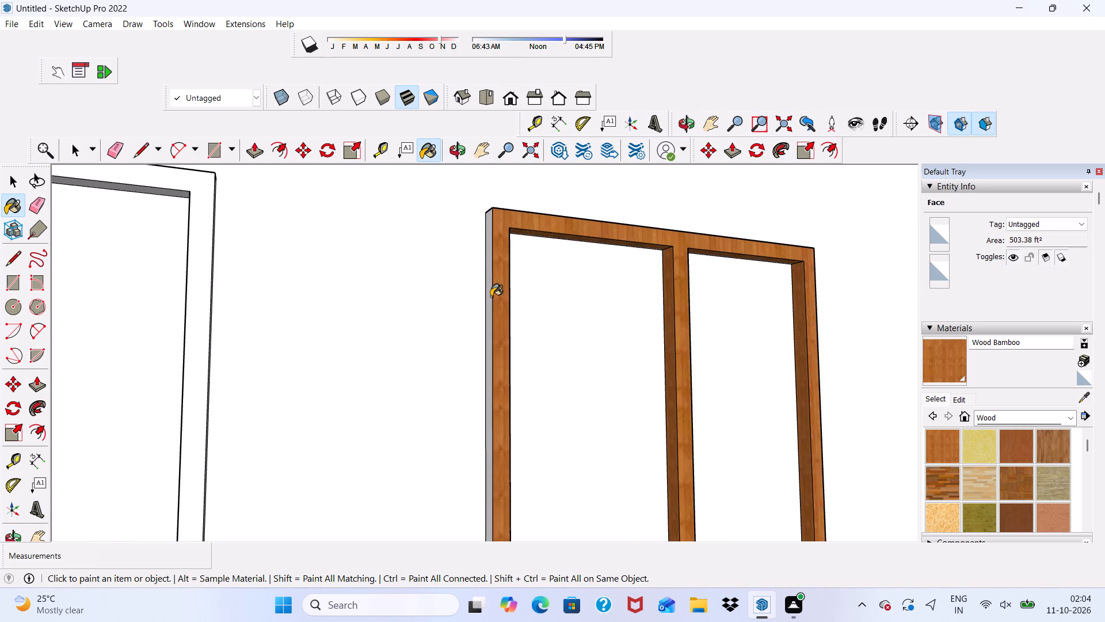
click(491, 297)
Paint the top face of the second-level left-hand balcony's right window frame with Wood Bamboo.
scroll(488, 298, down, 5)
middle_drag(501, 323, 518, 430)
scroll(464, 274, up, 4)
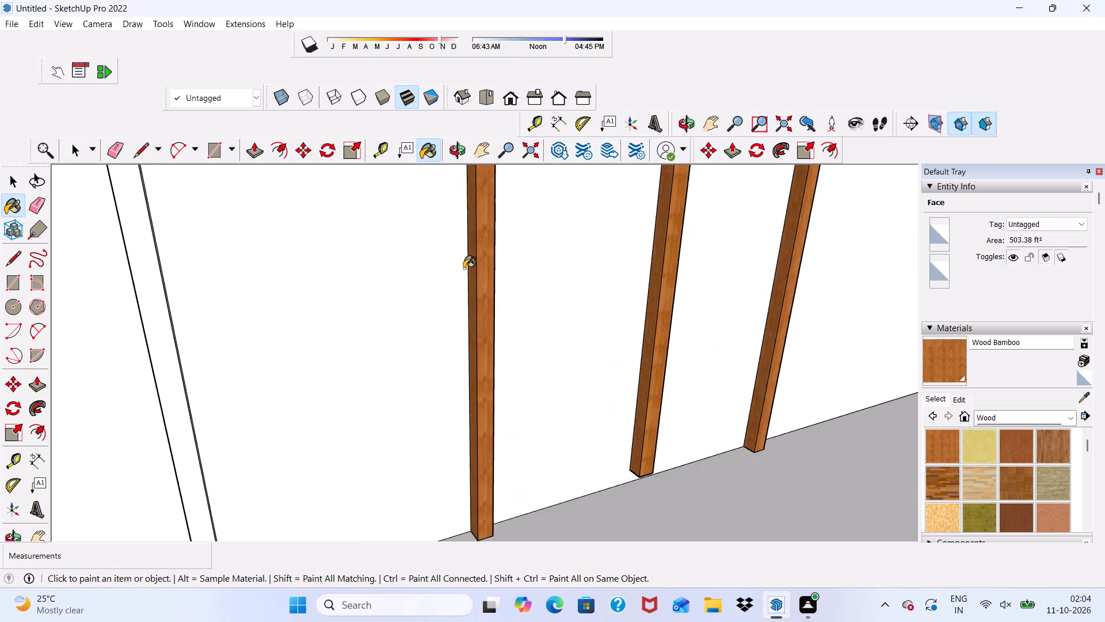
scroll(467, 279, down, 9)
scroll(508, 202, up, 15)
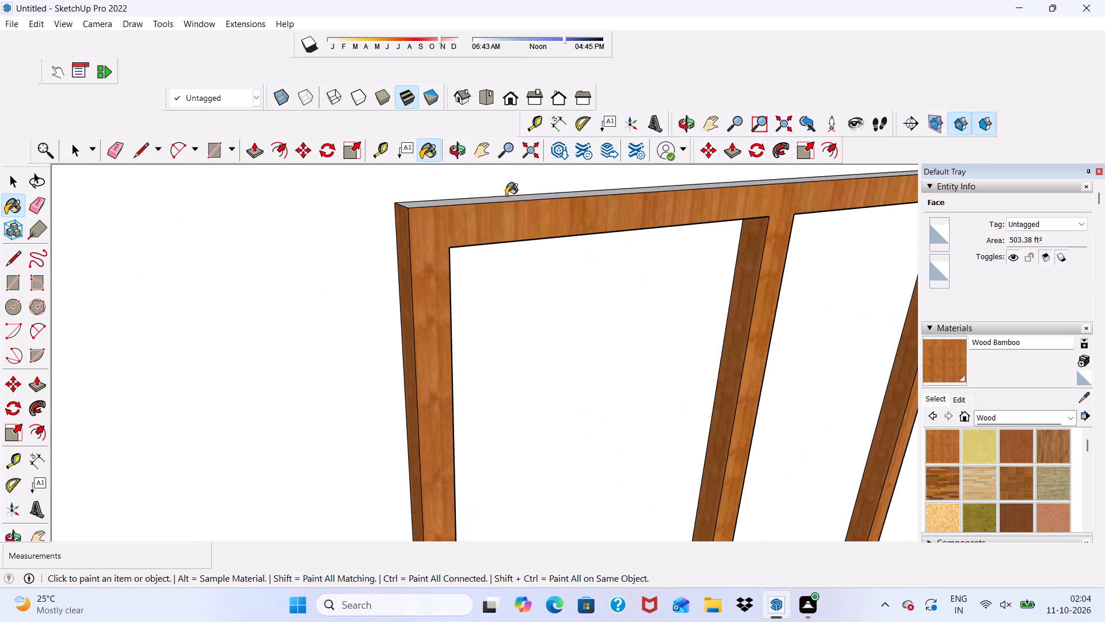
click(503, 201)
click(506, 200)
Paint the front face of the left window frame on the second-level left-hand balcony with Wood Bamboo.
scroll(506, 201, down, 3)
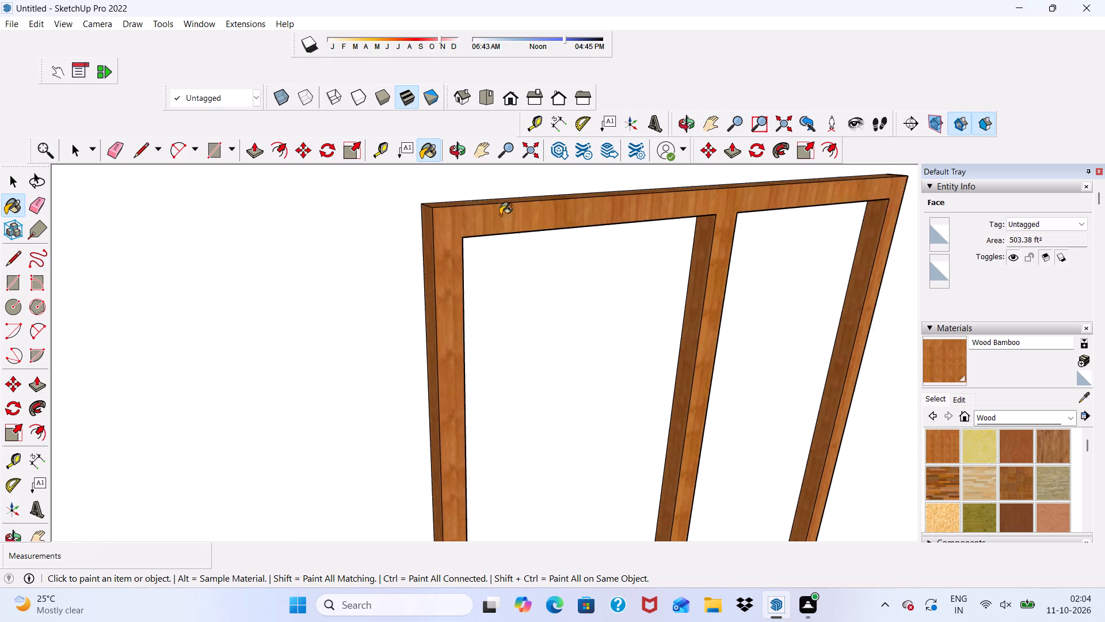
scroll(500, 215, down, 2)
scroll(397, 210, down, 10)
scroll(270, 362, up, 5)
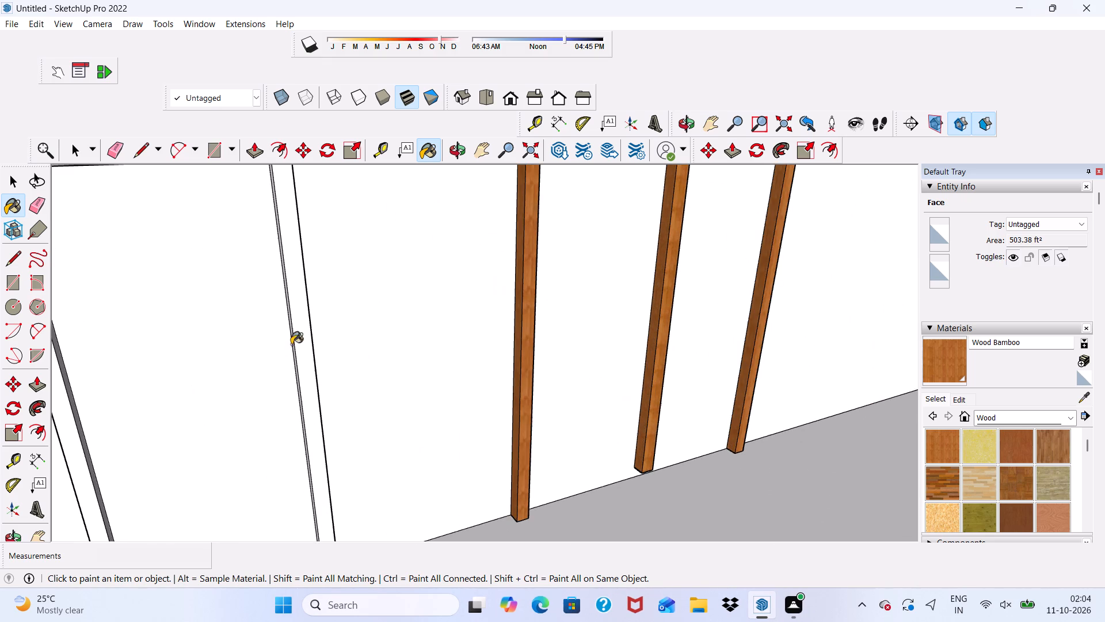
click(300, 341)
Paint the second-level left frame's outer right side and its mullion's right face with Wood Bamboo.
scroll(300, 341, down, 10)
middle_drag(315, 376, 188, 352)
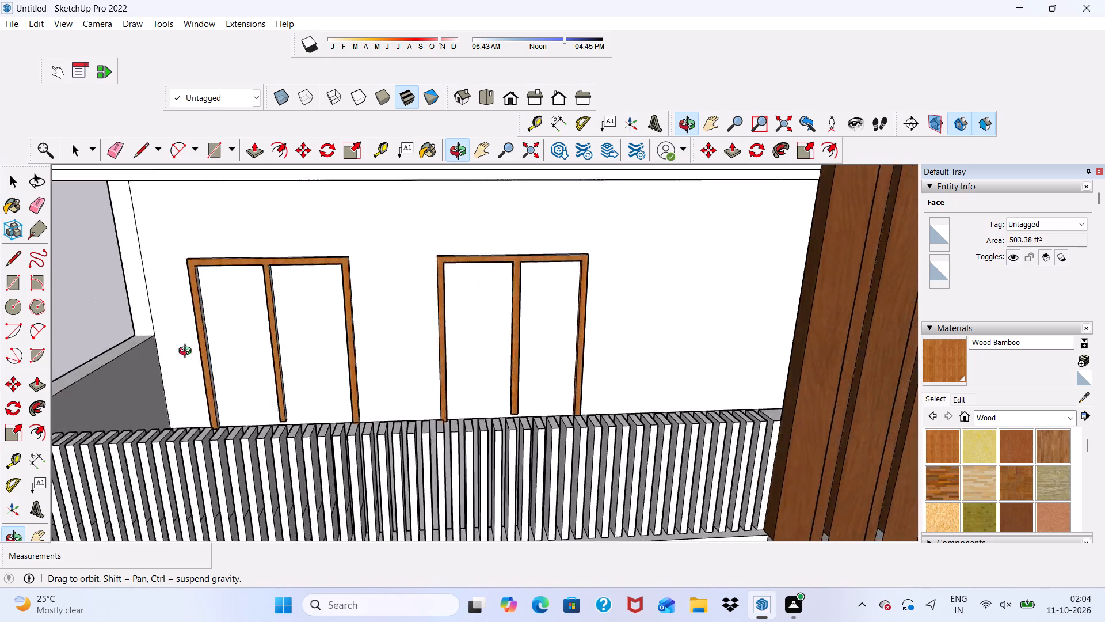
middle_drag(188, 352, 140, 358)
scroll(406, 279, up, 16)
click(356, 293)
scroll(356, 293, down, 3)
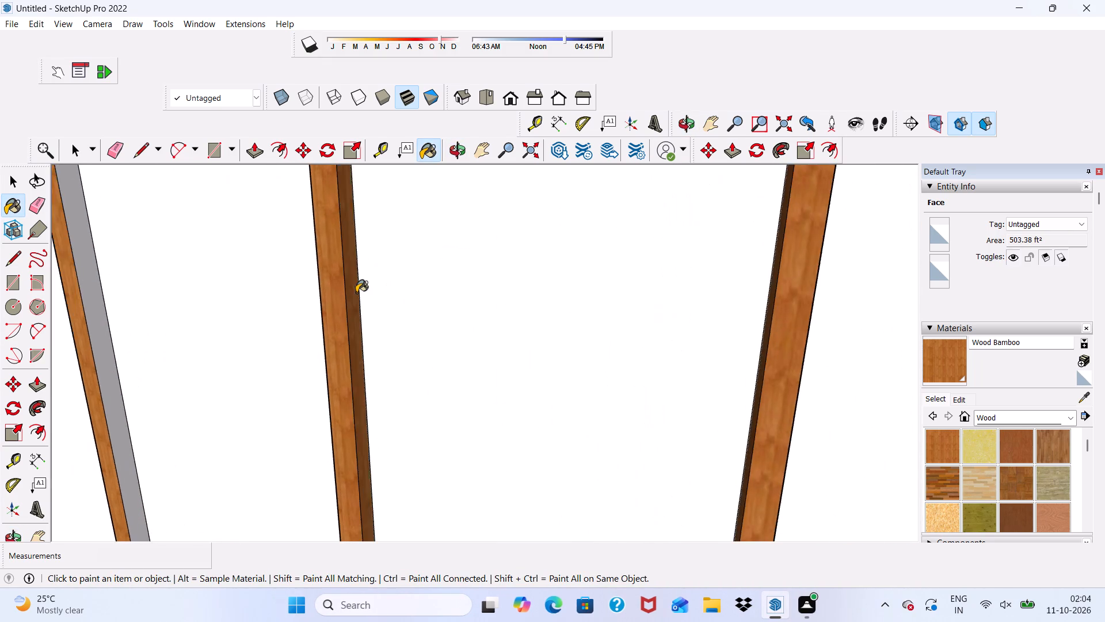
scroll(356, 293, down, 3)
scroll(204, 397, up, 7)
click(206, 348)
Paint the inner face of the left post on the second-level left window frame with Wood Bamboo.
scroll(204, 350, down, 7)
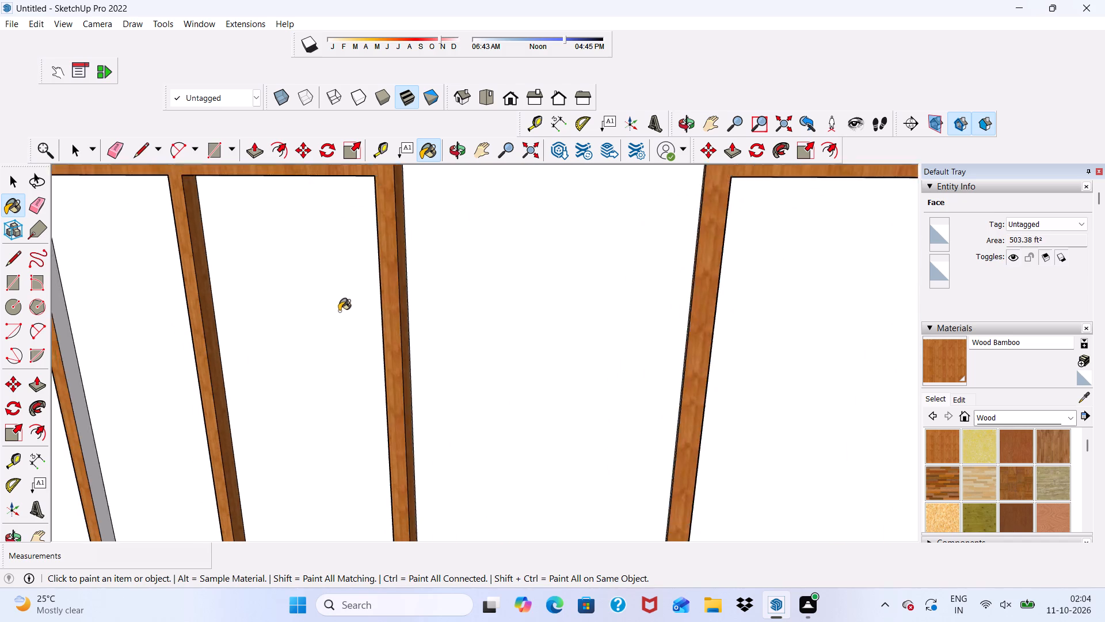
scroll(339, 311, down, 3)
scroll(153, 380, up, 5)
click(166, 340)
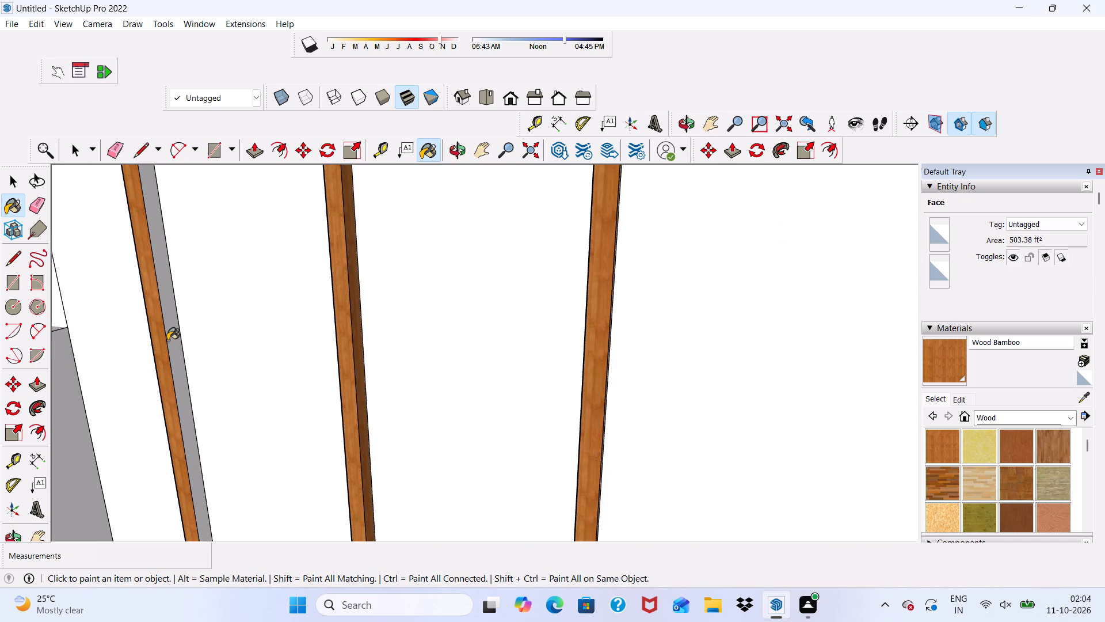
click(167, 340)
scroll(171, 340, down, 5)
scroll(211, 355, up, 6)
click(177, 342)
Paint the top face of the second-level left-hand balcony's left window frame with Wood Bamboo.
scroll(182, 352, down, 3)
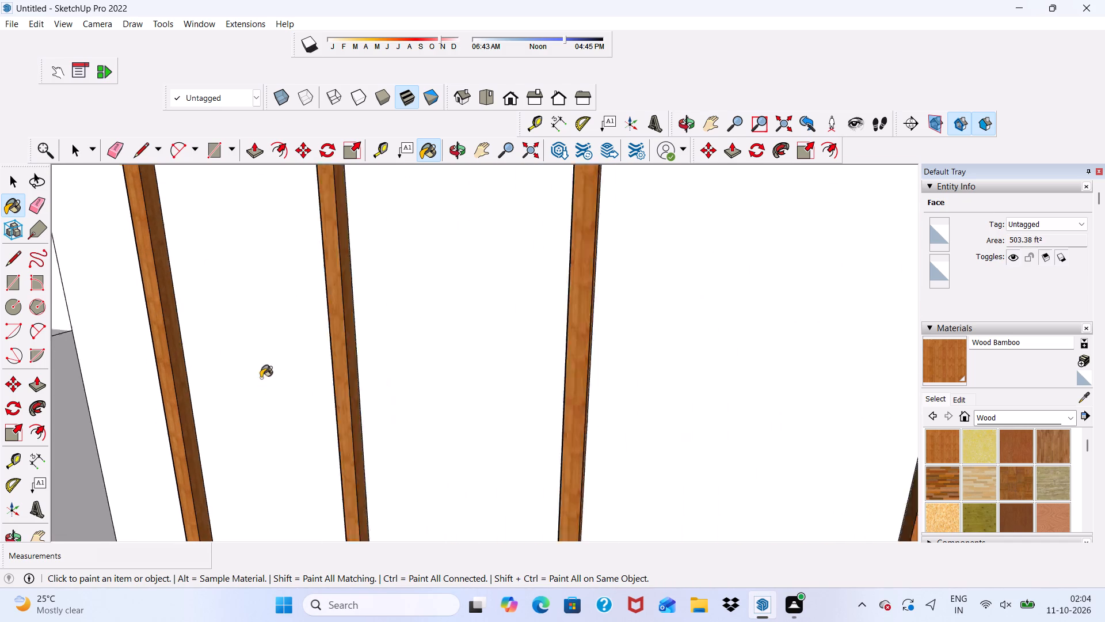
scroll(261, 378, down, 2)
scroll(308, 333, down, 3)
middle_drag(315, 354, 308, 370)
scroll(302, 225, up, 4)
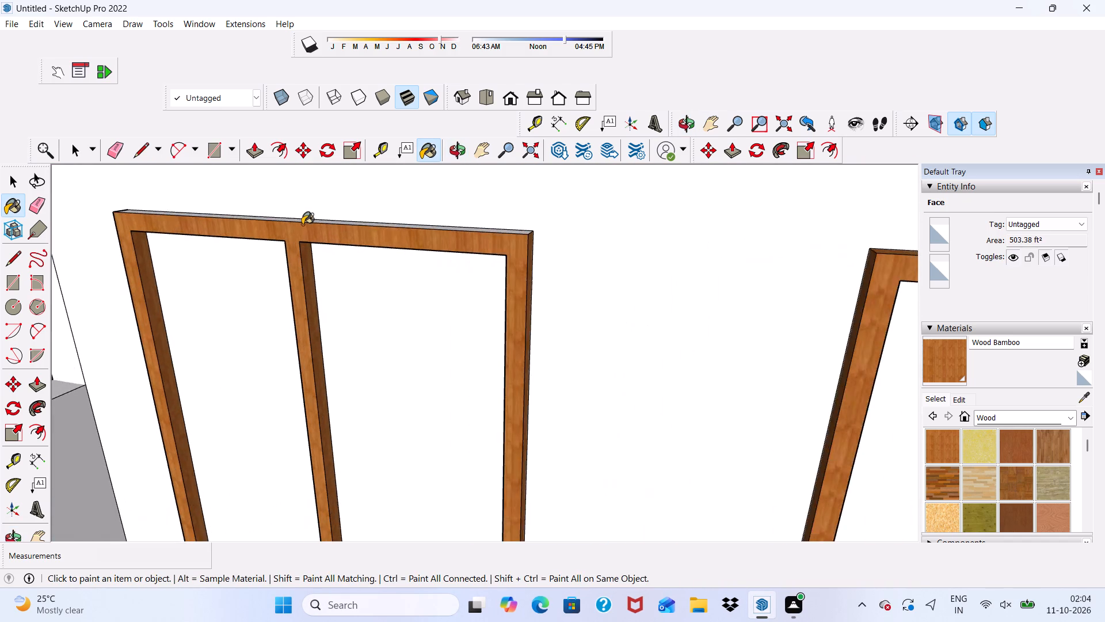
scroll(302, 225, up, 6)
click(313, 220)
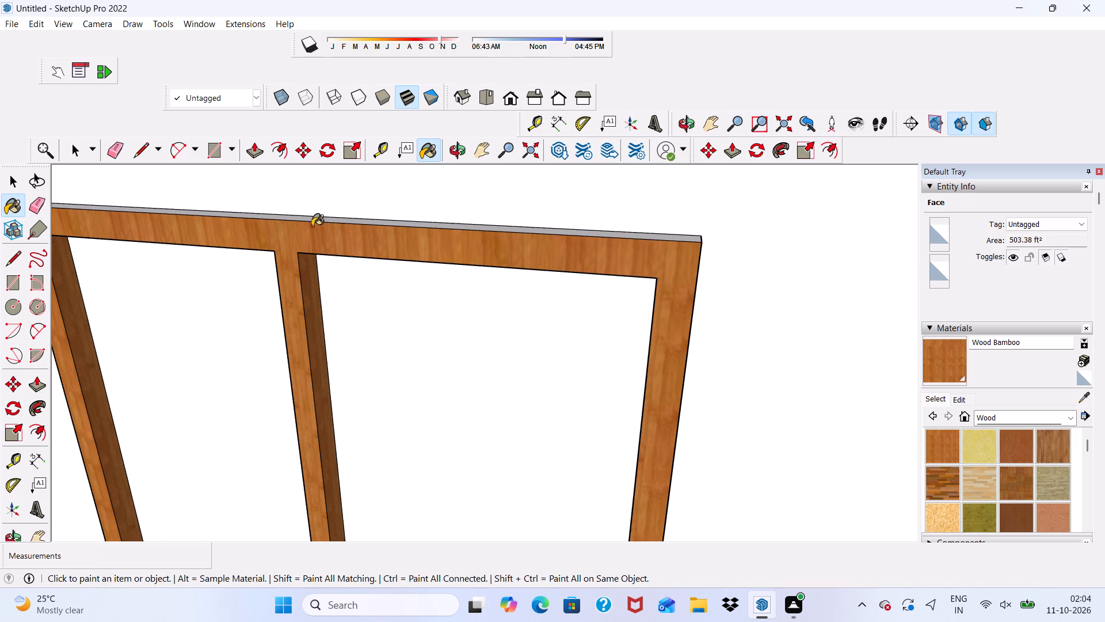
Paint the left frame's outer left side, mullion left face and right post's inner face with Wood Bamboo.
scroll(296, 261, down, 3)
middle_drag(279, 291, 628, 222)
click(178, 350)
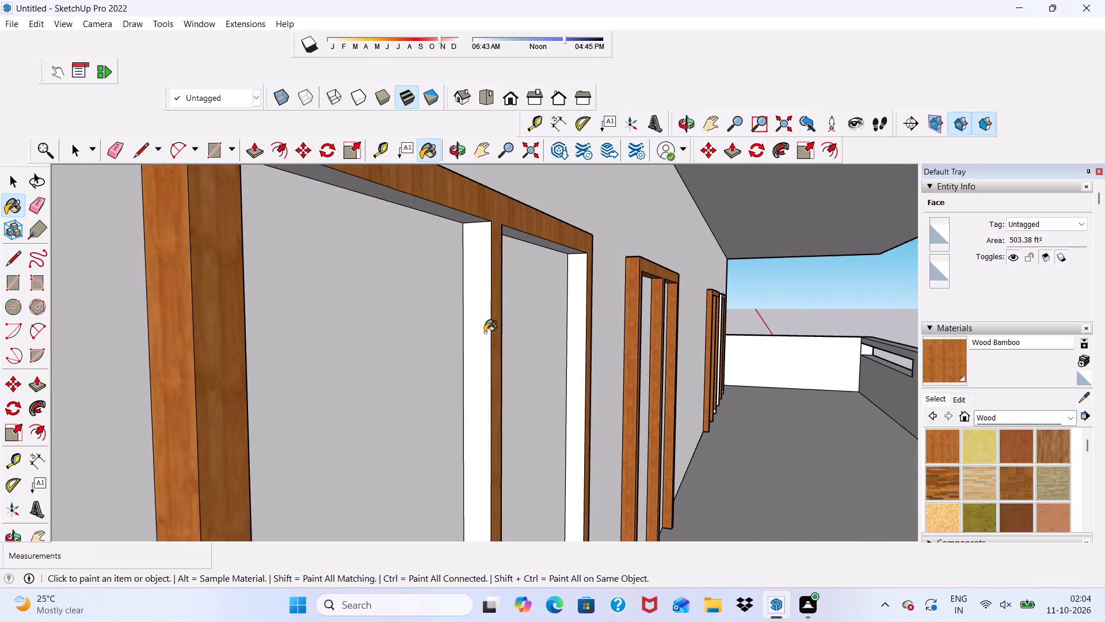
click(482, 334)
click(578, 324)
Paint both undersides of the top rail on the second-level left-hand balcony's left window frame with Wood Bamboo.
scroll(541, 285, up, 1)
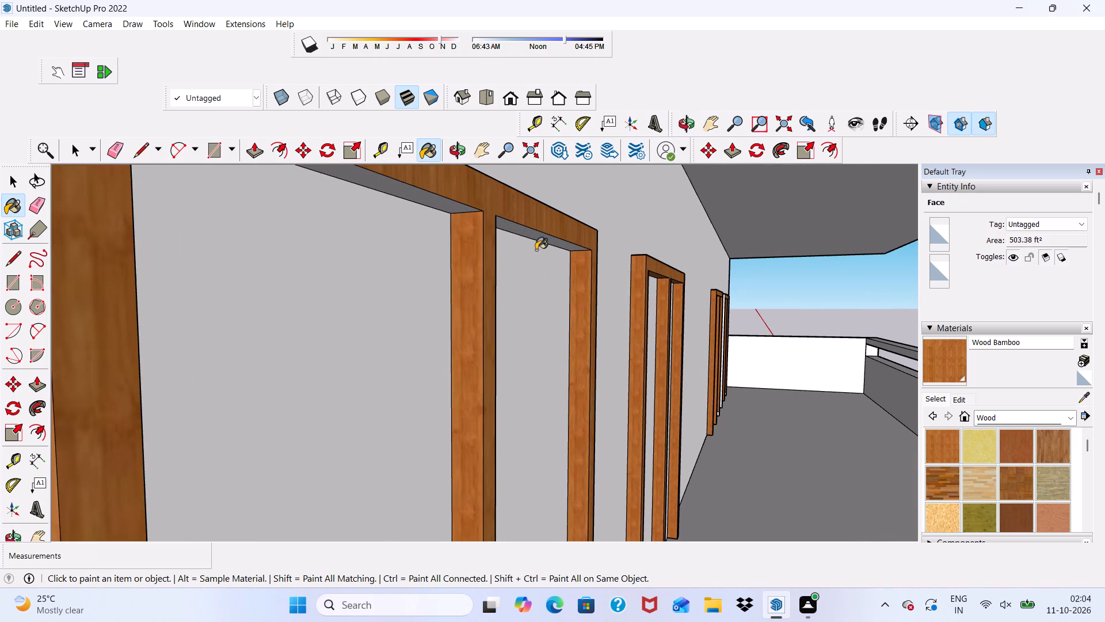
scroll(536, 245, up, 5)
click(536, 234)
scroll(524, 251, down, 5)
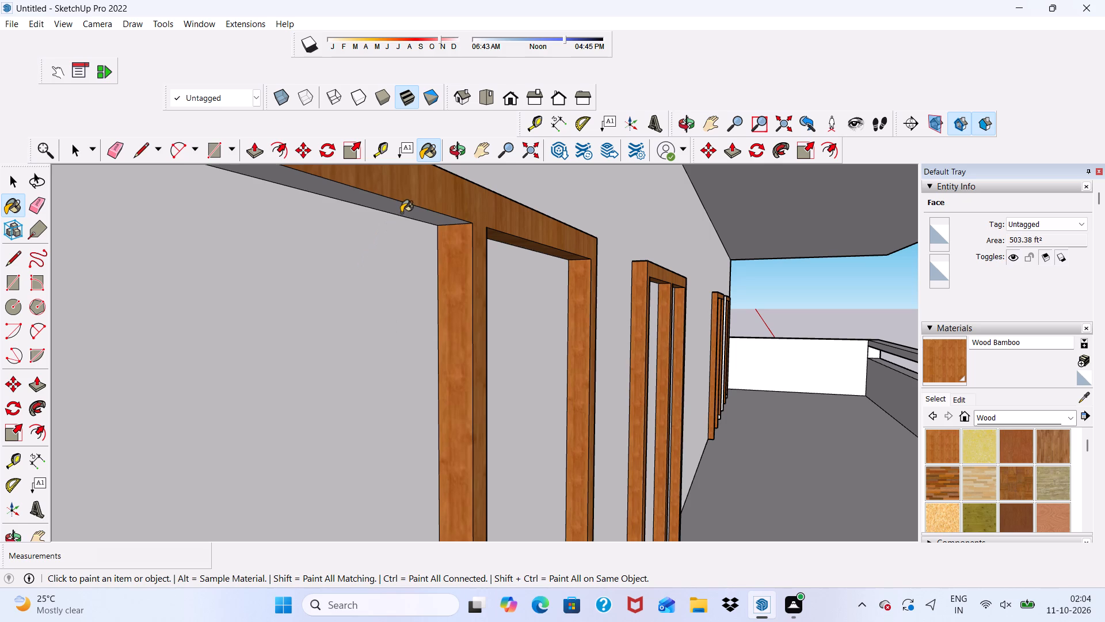
click(401, 213)
Paint the outer left side of the farthest window frame on the second-level right-hand balcony with Wood Bamboo.
scroll(402, 249, down, 6)
scroll(261, 272, down, 11)
scroll(309, 277, down, 6)
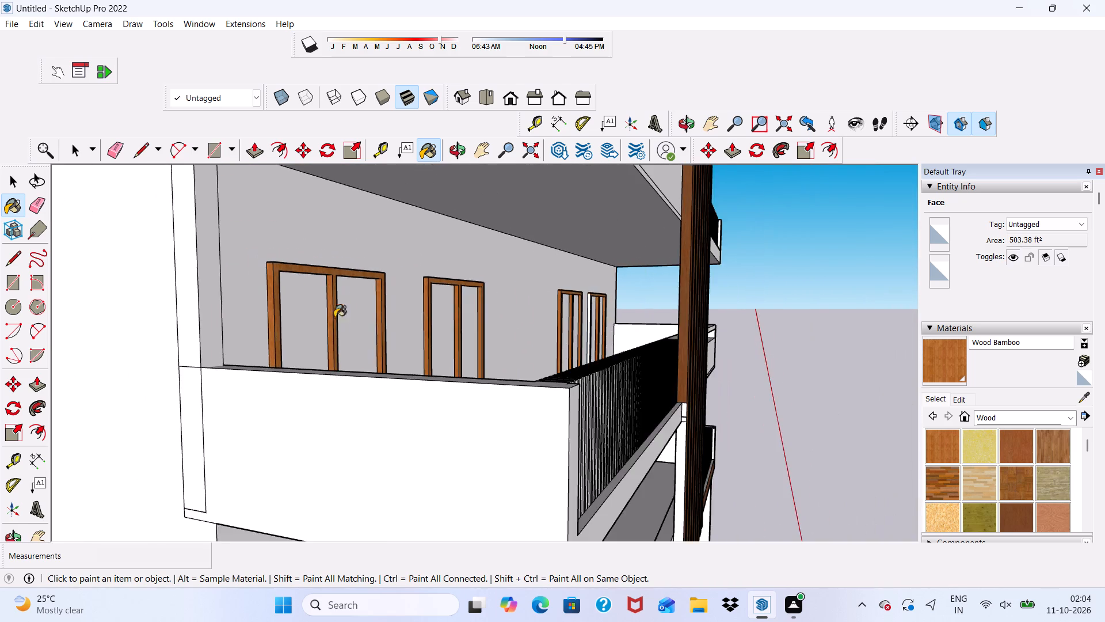
scroll(336, 279, down, 4)
scroll(513, 293, up, 16)
scroll(544, 310, down, 1)
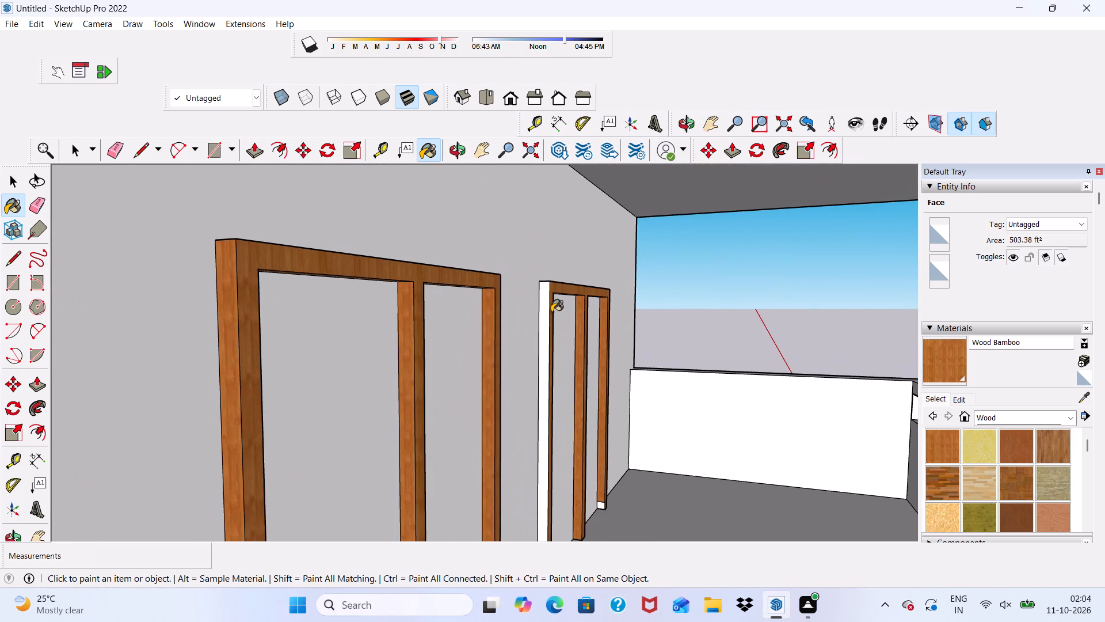
click(545, 316)
Paint the front faces of the left and right window frames on the third-level left-hand balcony with Wood Bamboo.
scroll(537, 308, down, 10)
middle_drag(545, 379, 516, 396)
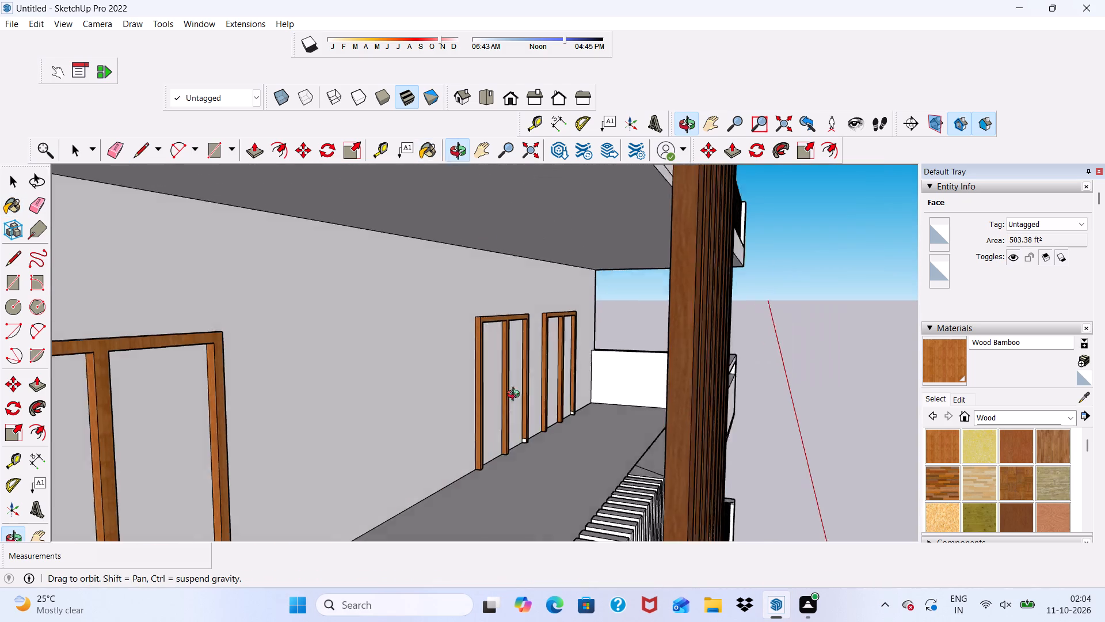
middle_drag(516, 396, 324, 423)
scroll(250, 384, down, 6)
scroll(307, 371, down, 11)
scroll(207, 404, up, 5)
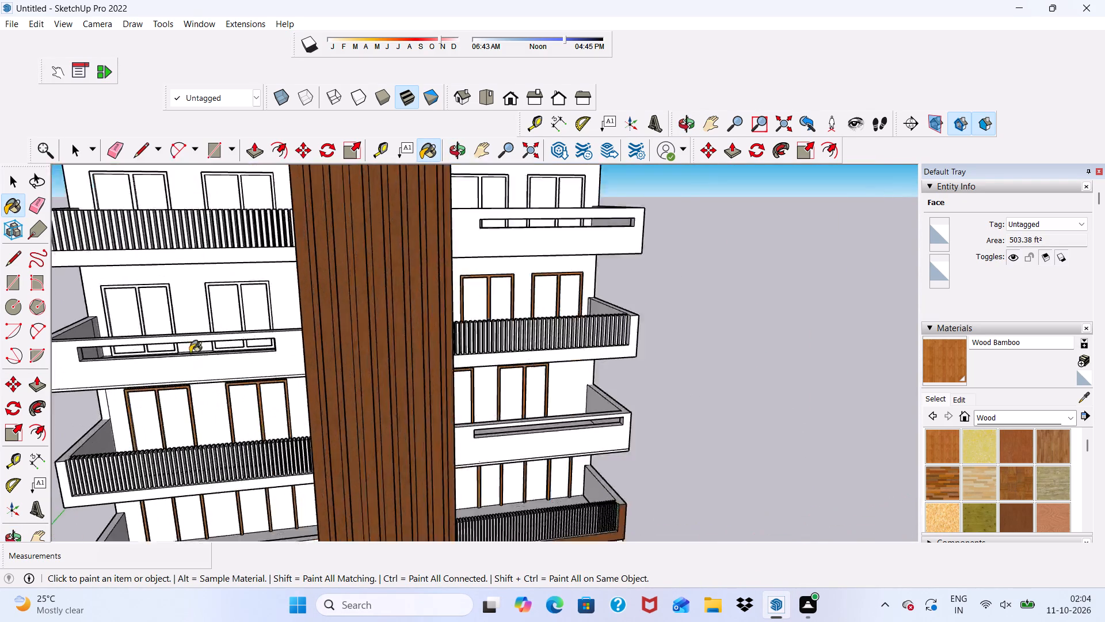
scroll(190, 353, up, 19)
click(155, 263)
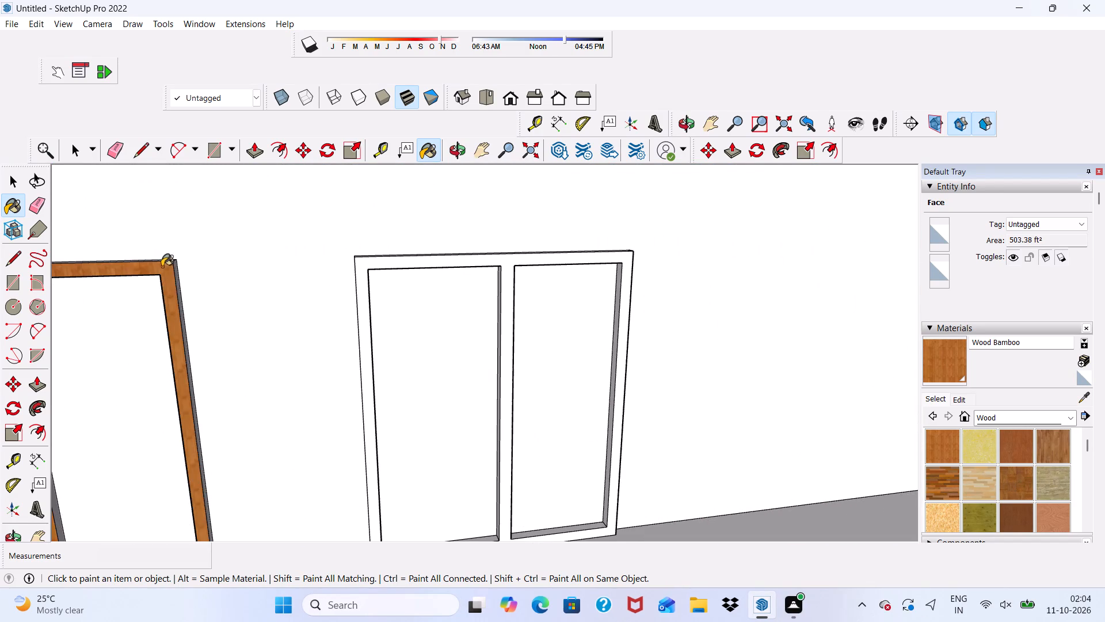
scroll(389, 277, up, 2)
click(372, 264)
scroll(402, 281, up, 1)
scroll(414, 256, down, 2)
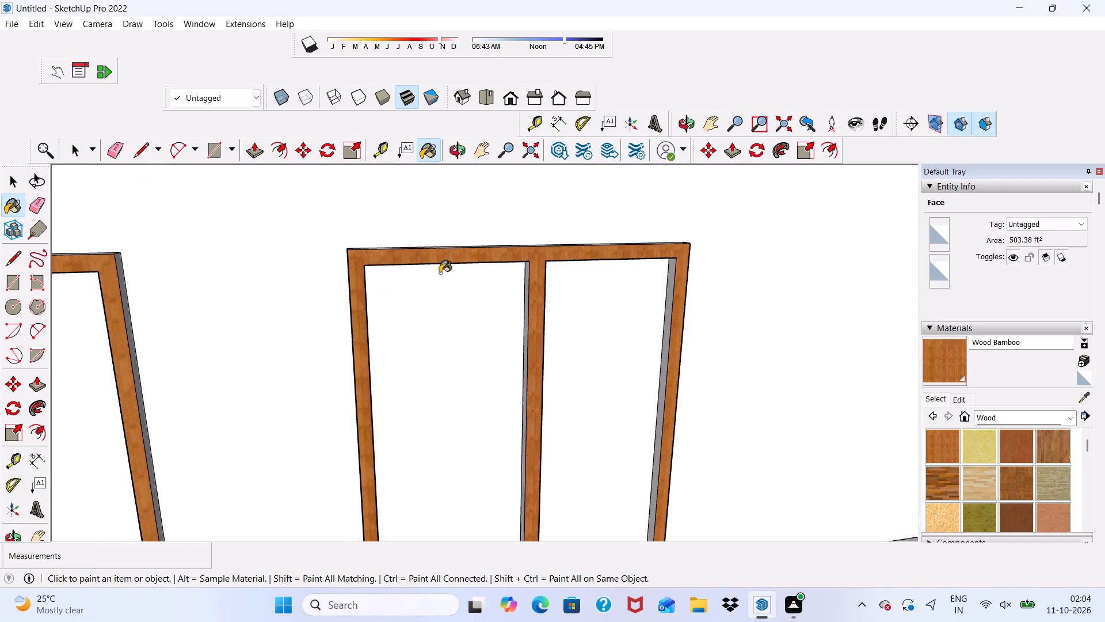
Paint the right window frame's outer right side, mullion right face and left post's inner face on the third-level left-hand balcony with Wood Bamboo.
scroll(440, 273, down, 3)
middle_drag(569, 278, 414, 278)
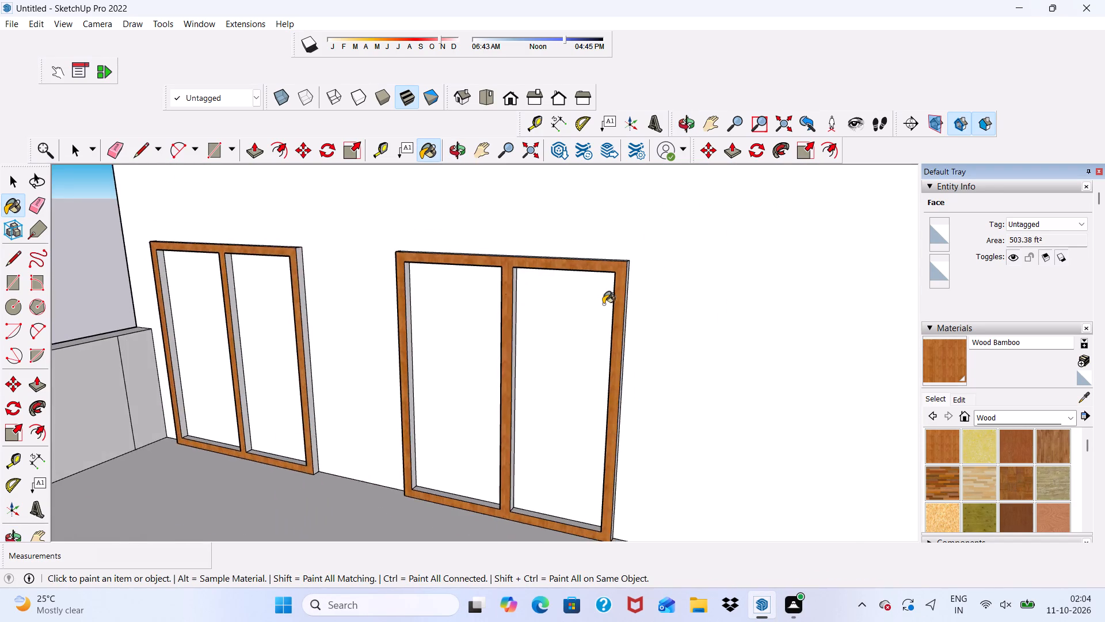
scroll(603, 304, up, 16)
click(640, 280)
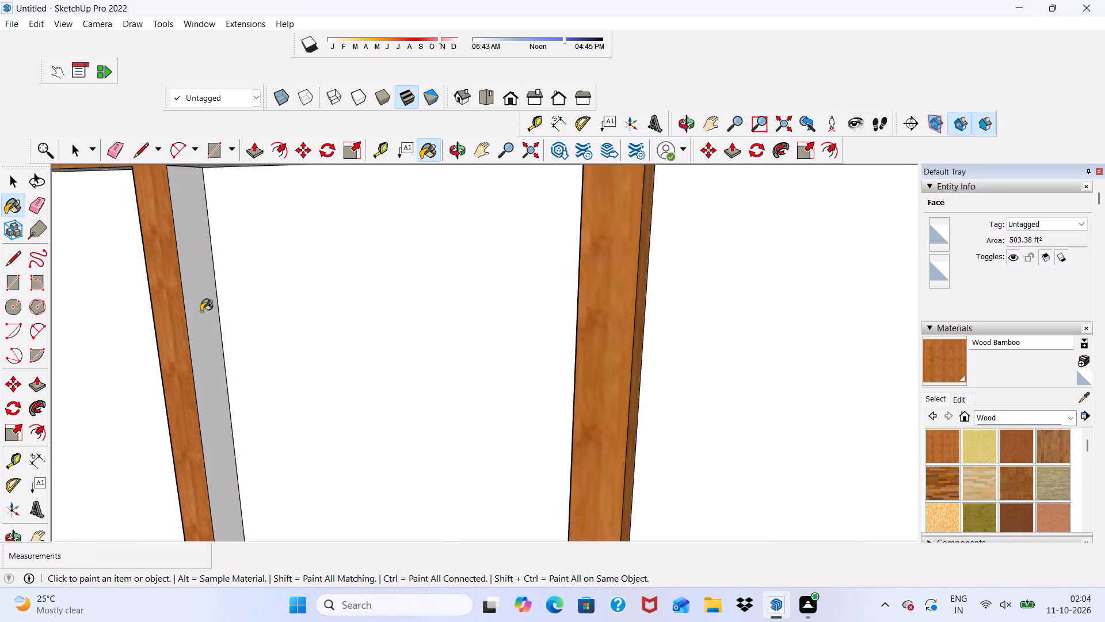
click(201, 312)
scroll(201, 312, down, 13)
scroll(165, 323, up, 5)
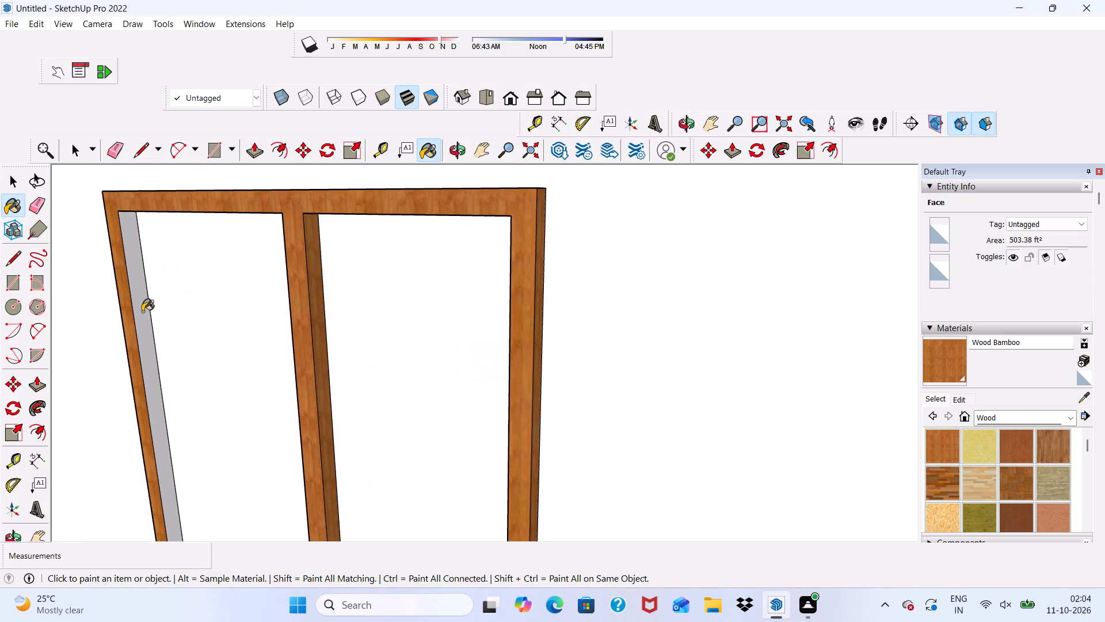
click(142, 312)
Paint the same right frame's right post inner face, mullion left face and outer left side with Wood Bamboo.
scroll(144, 310, down, 5)
middle_drag(201, 318, 531, 287)
scroll(611, 313, up, 3)
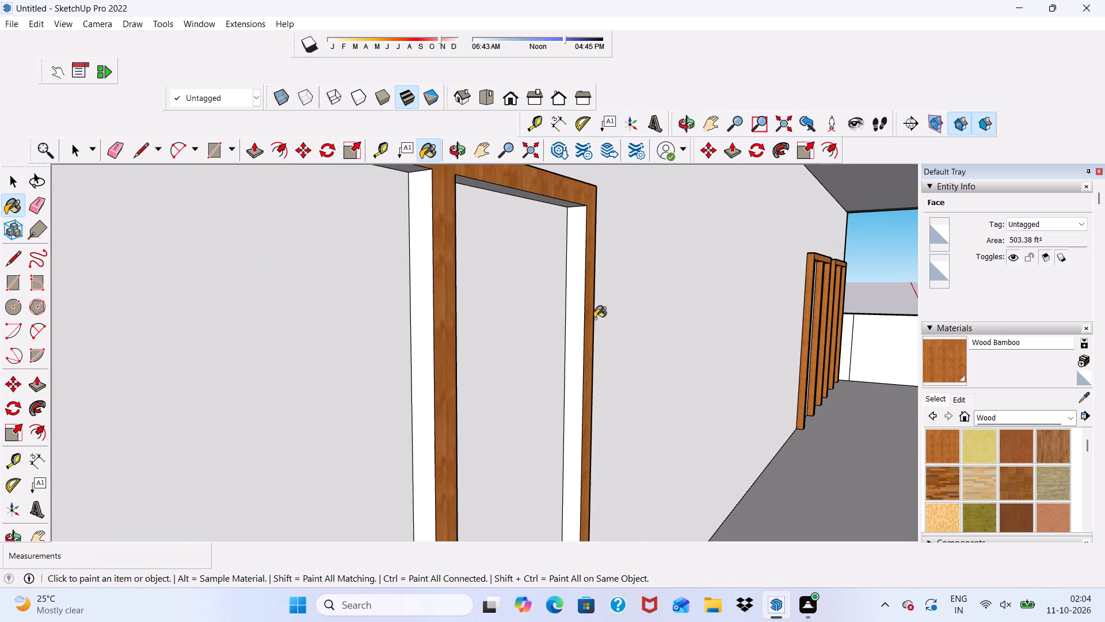
click(578, 323)
click(416, 328)
scroll(428, 293, down, 6)
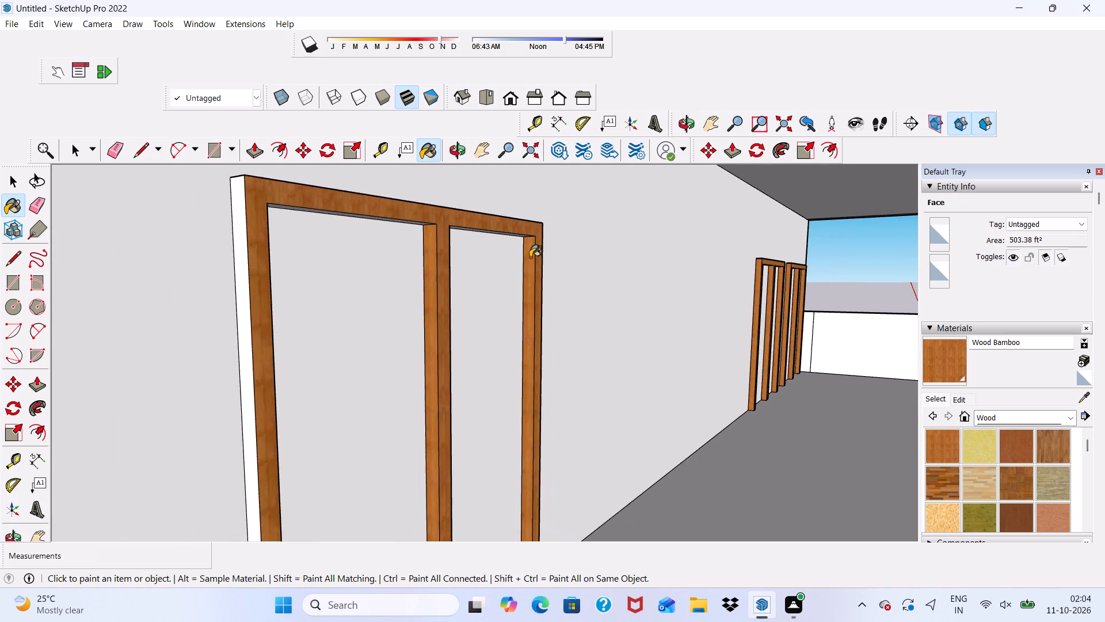
scroll(530, 257, down, 3)
click(344, 320)
Paint both undersides of the top rail on the third-level left-hand balcony's right window frame with Wood Bamboo.
middle_drag(425, 337, 321, 237)
click(506, 96)
scroll(346, 331, down, 5)
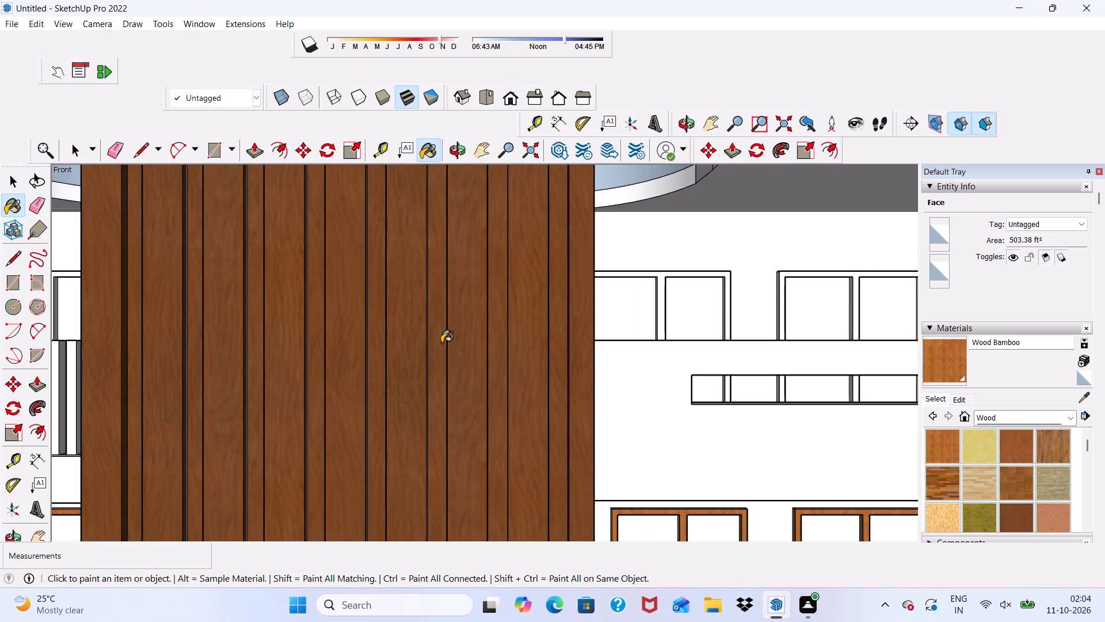
scroll(441, 343, down, 11)
scroll(284, 346, up, 11)
scroll(269, 318, down, 7)
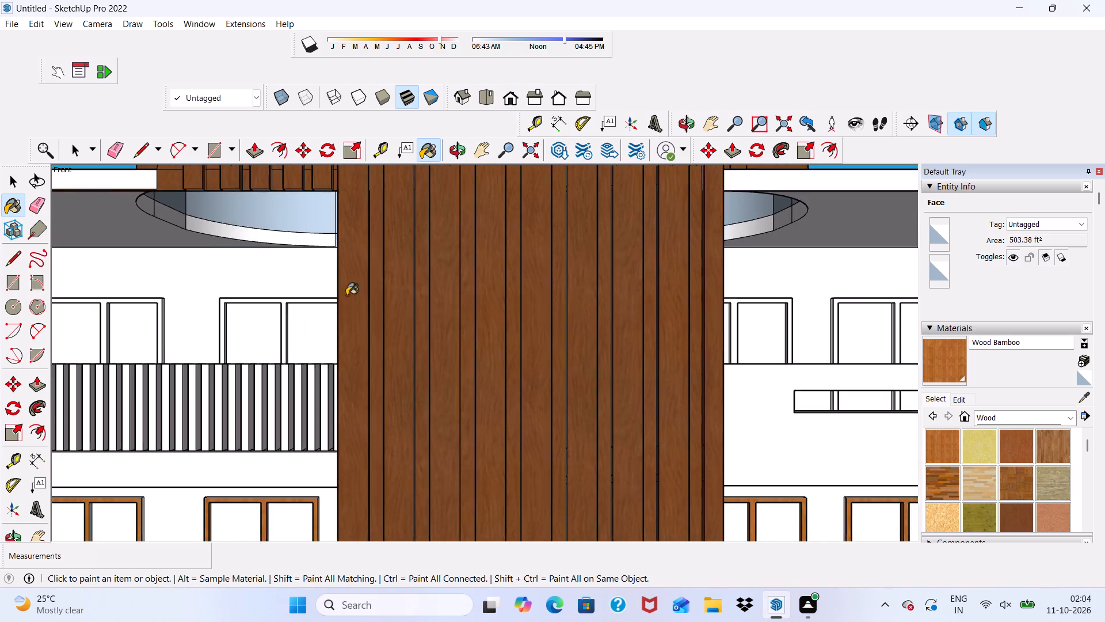
scroll(346, 295, down, 10)
middle_drag(211, 453, 270, 346)
scroll(300, 441, up, 6)
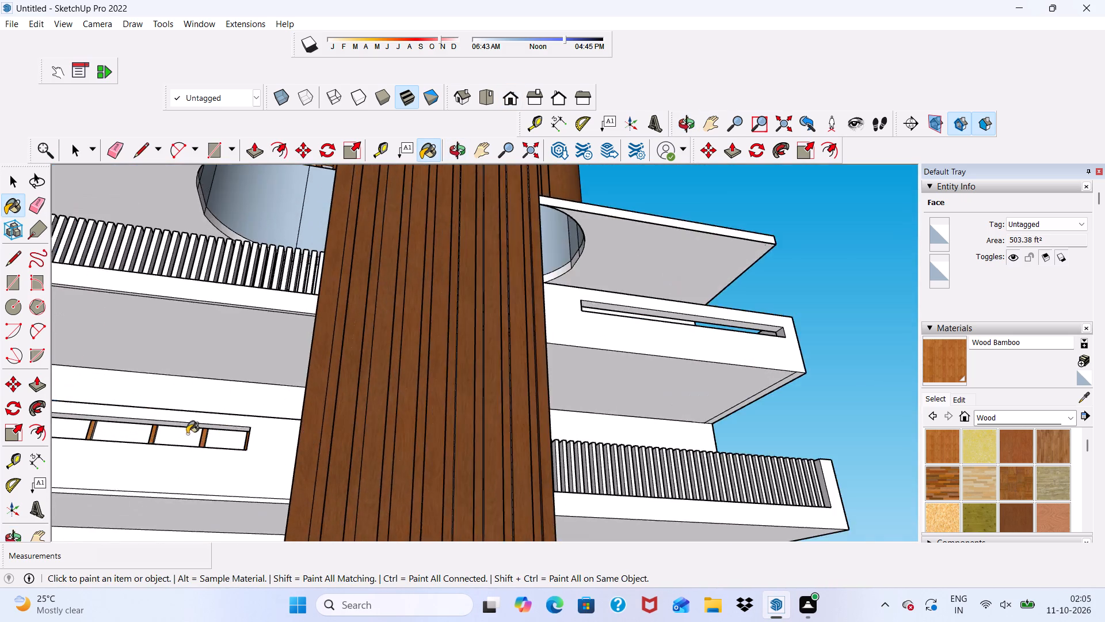
scroll(187, 434, up, 16)
scroll(230, 403, up, 5)
click(239, 369)
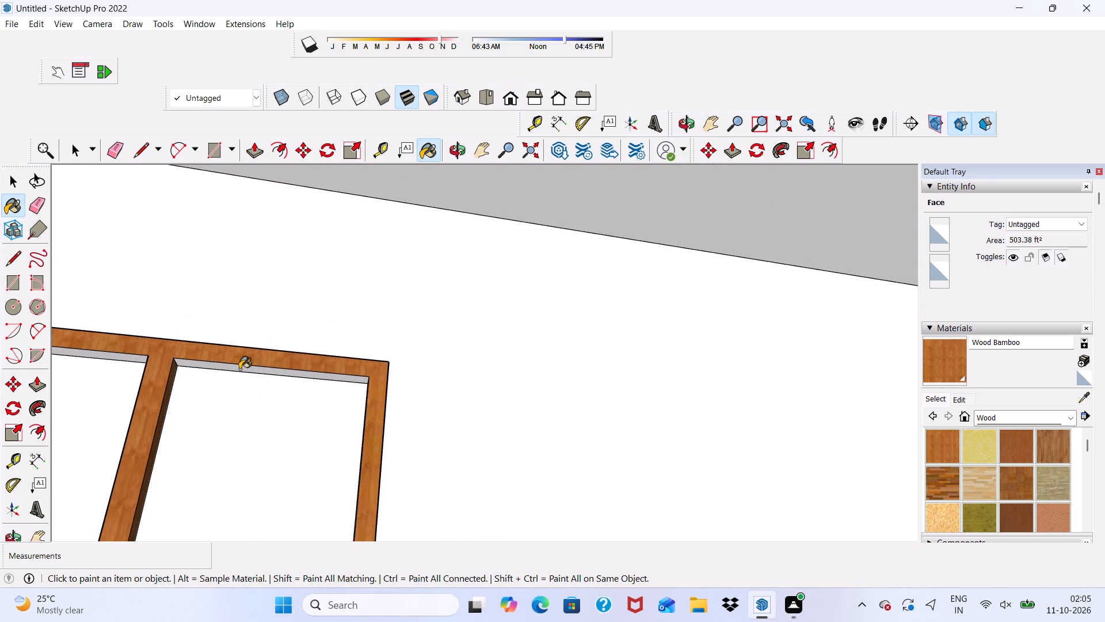
scroll(188, 382, down, 1)
scroll(106, 378, up, 5)
click(126, 351)
scroll(126, 351, down, 7)
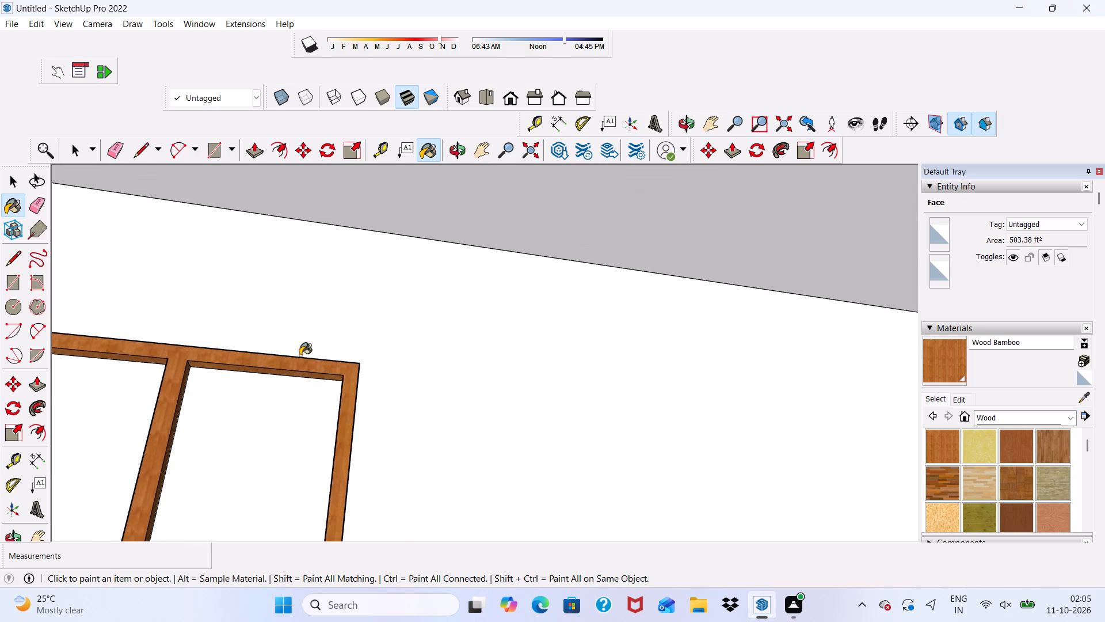
Paint the third-level left-hand balcony's left frame with Wood Bamboo: outer right side, right half of the bottom rail's upper face, mullion right face.
scroll(300, 355, down, 10)
scroll(97, 357, up, 5)
scroll(70, 356, down, 10)
middle_drag(178, 355, 139, 538)
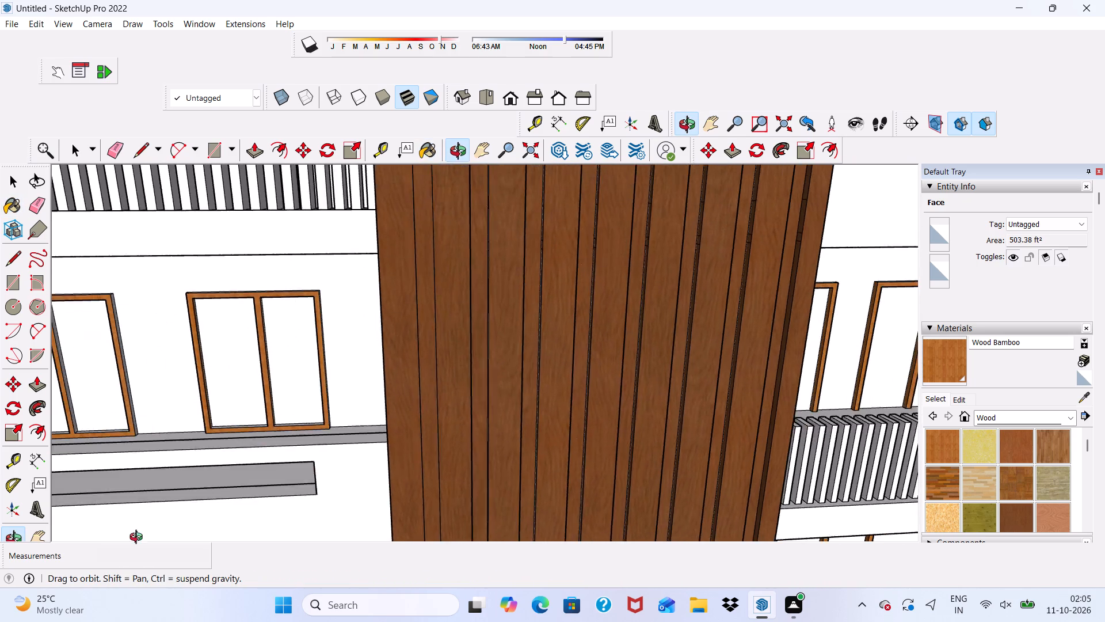
middle_drag(139, 538, 138, 540)
scroll(62, 378, up, 4)
scroll(116, 321, up, 10)
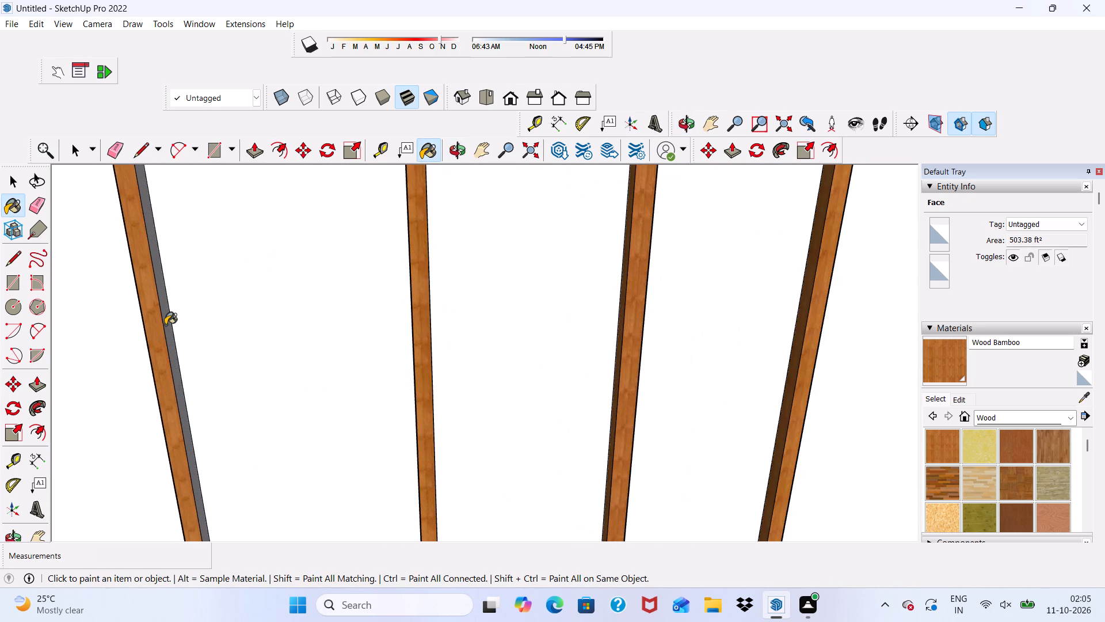
click(165, 325)
scroll(165, 325, down, 9)
scroll(161, 458, up, 6)
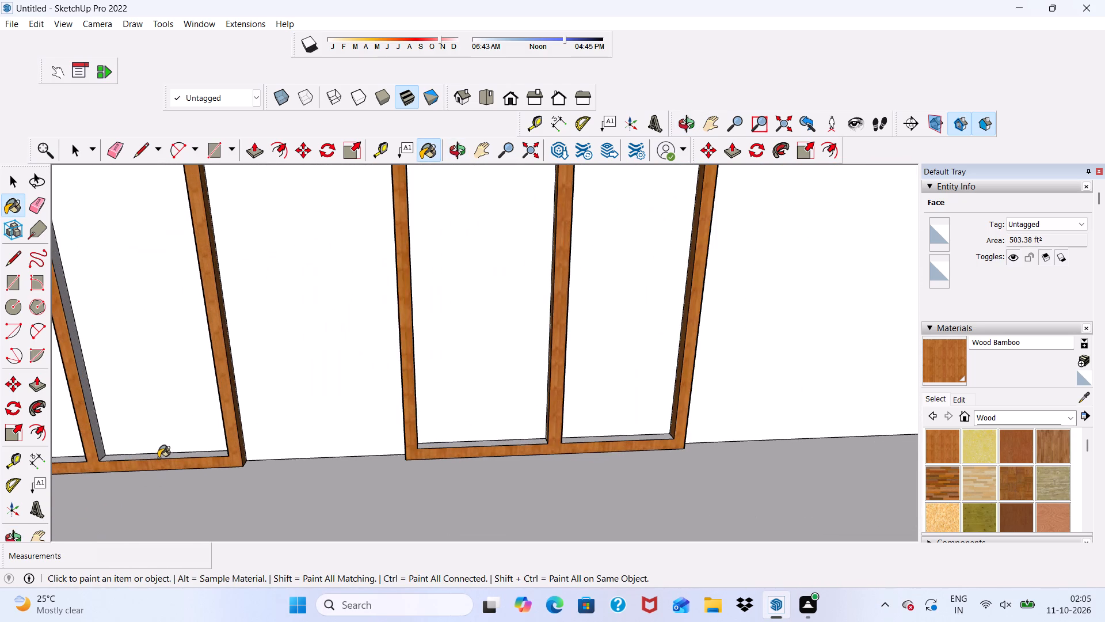
click(158, 458)
scroll(66, 407, up, 4)
click(86, 376)
scroll(80, 384, down, 7)
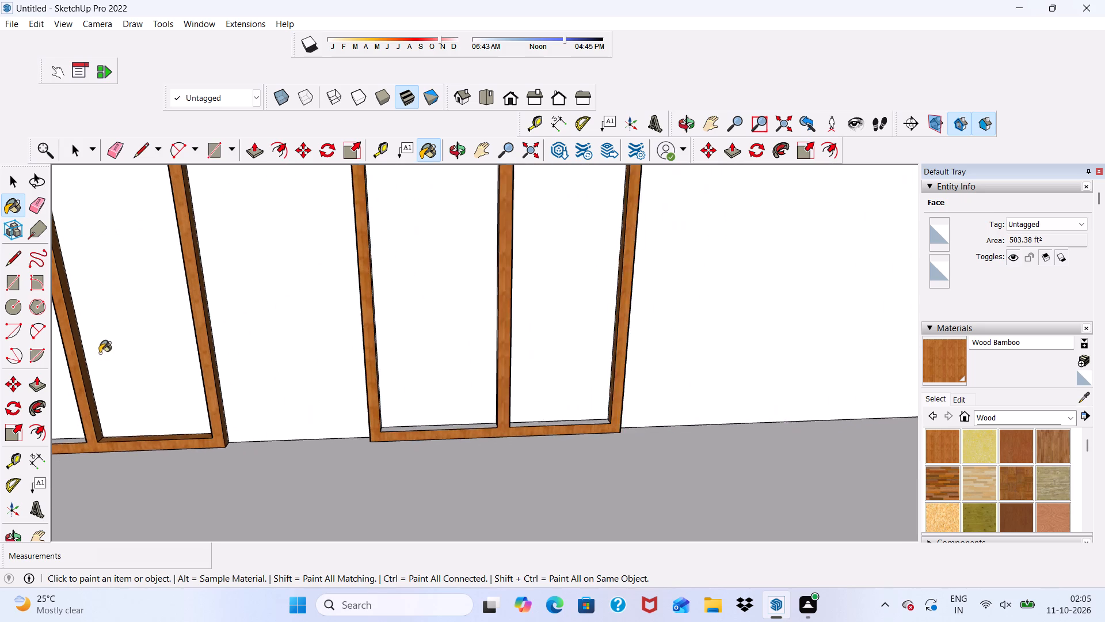
Paint the left frame's remaining bottom rail upper face, mullion left face and right post's inner face with Wood Bamboo.
middle_drag(100, 353, 201, 337)
scroll(200, 336, down, 10)
scroll(170, 363, up, 5)
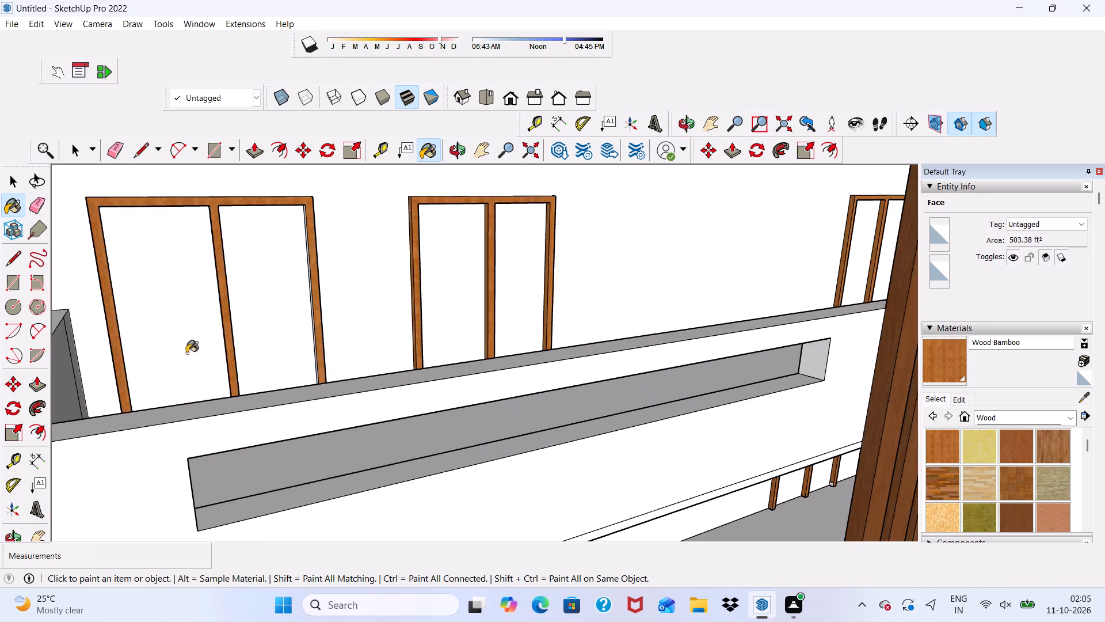
scroll(200, 369, up, 5)
middle_drag(190, 382, 227, 426)
scroll(253, 502, up, 5)
click(243, 502)
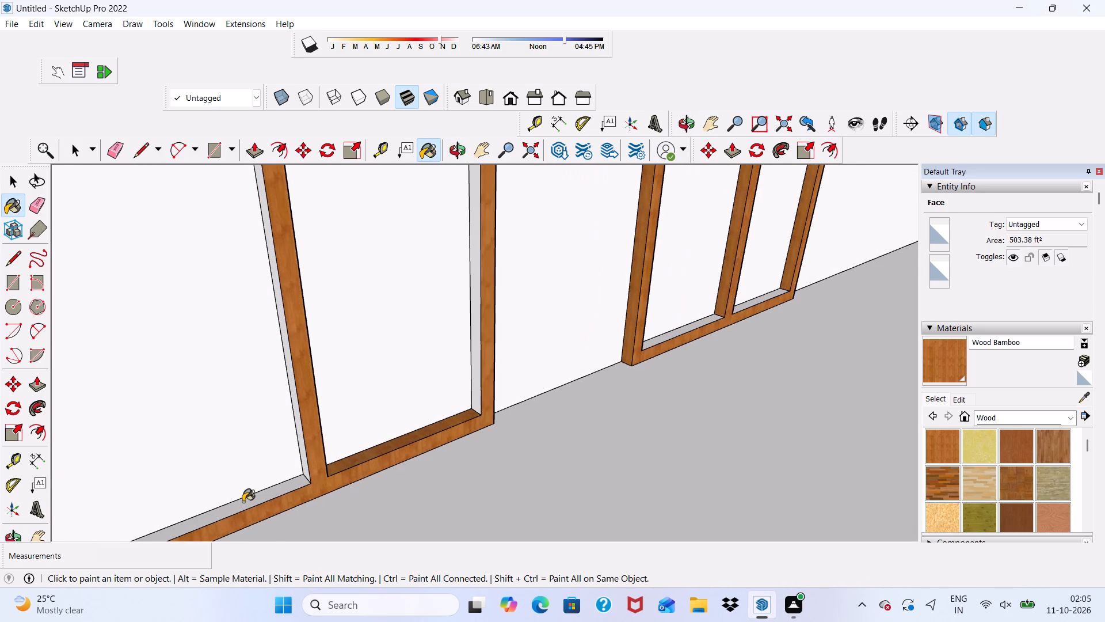
scroll(284, 430, up, 4)
click(308, 408)
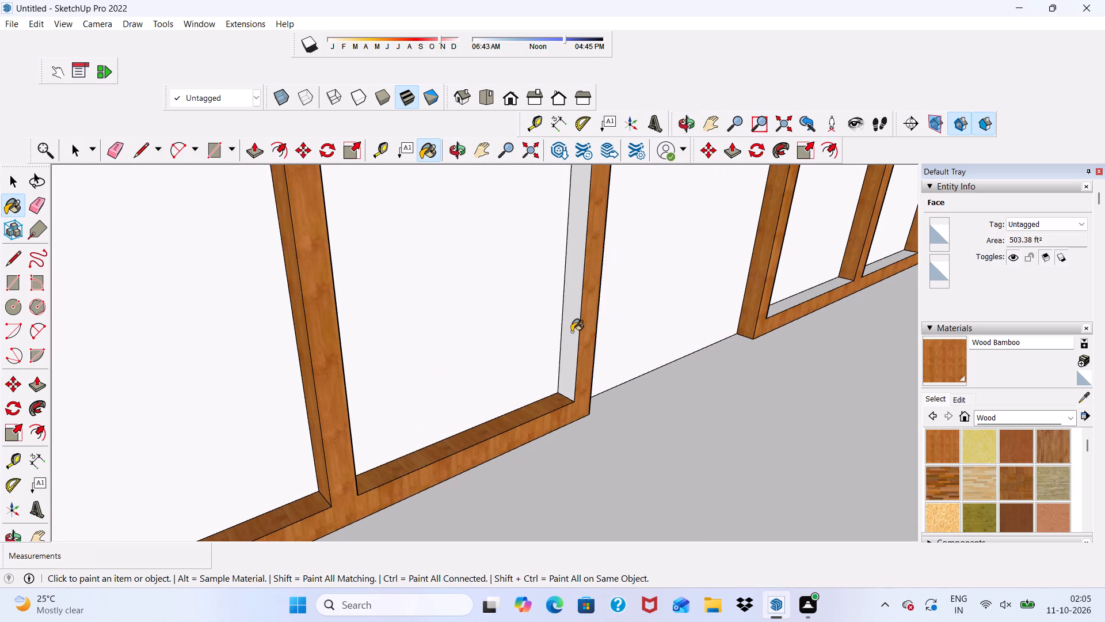
click(571, 332)
Paint the left frame's outer left side, the top rail's upper face and the left post's inner face with Wood Bamboo.
scroll(532, 350, down, 7)
middle_drag(330, 386, 386, 371)
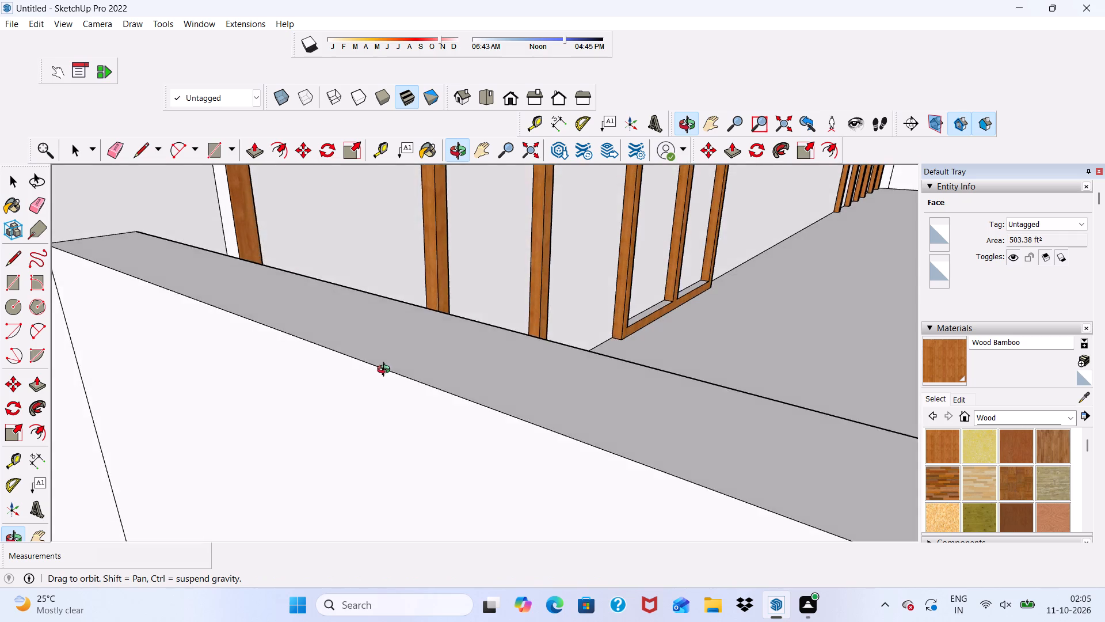
middle_drag(386, 371, 397, 394)
scroll(259, 358, up, 4)
click(257, 332)
scroll(235, 364, down, 9)
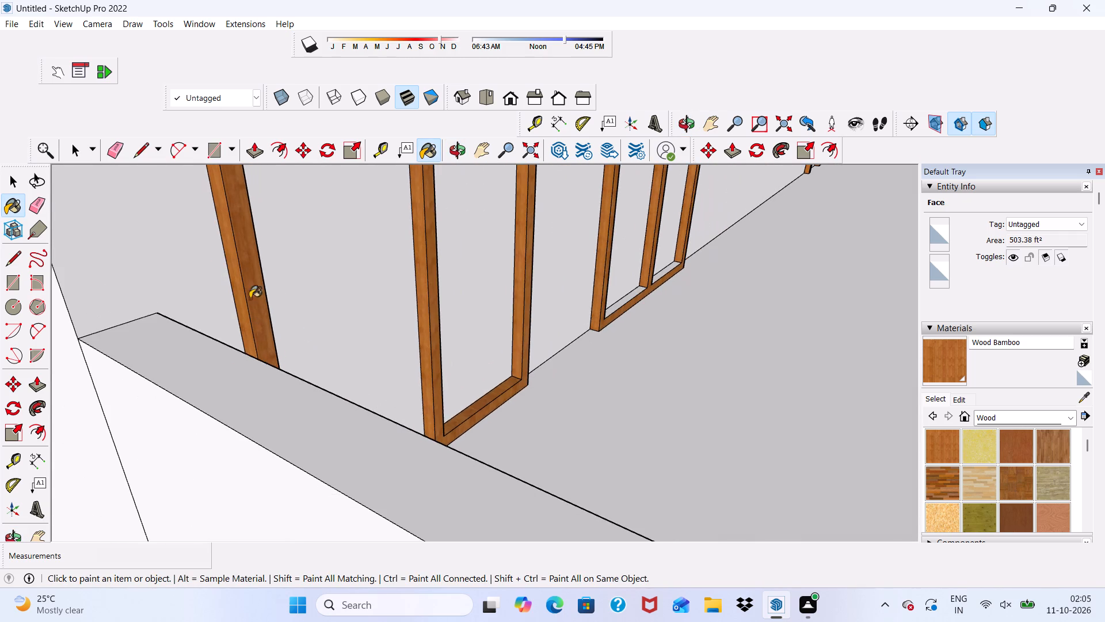
scroll(225, 248, up, 2)
scroll(263, 333, down, 8)
scroll(246, 188, up, 5)
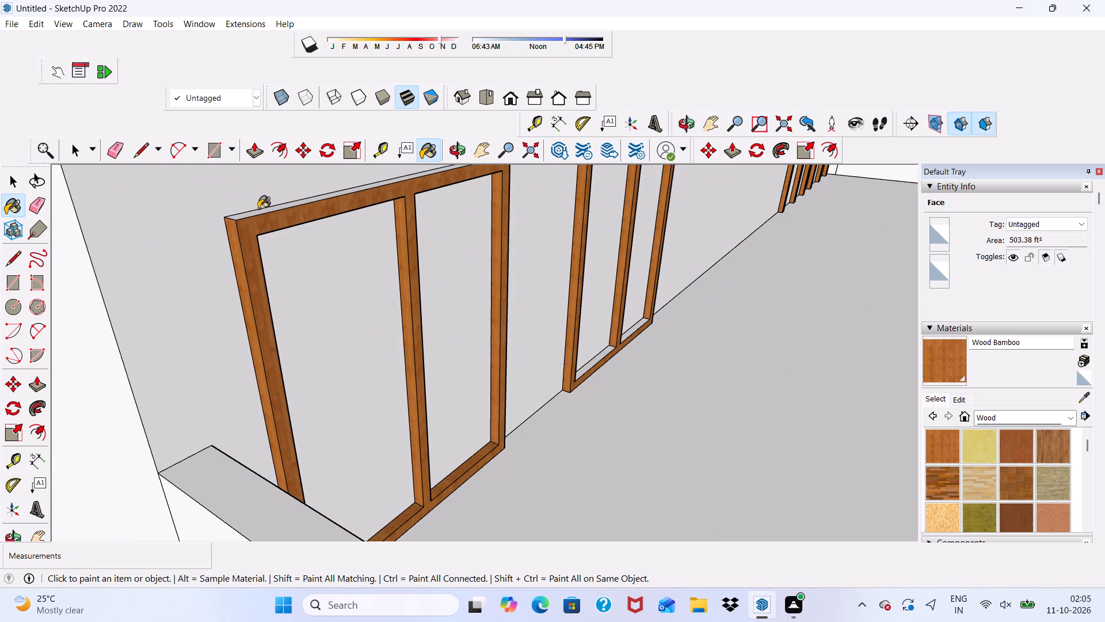
click(253, 212)
scroll(303, 255, down, 2)
middle_drag(325, 271, 63, 234)
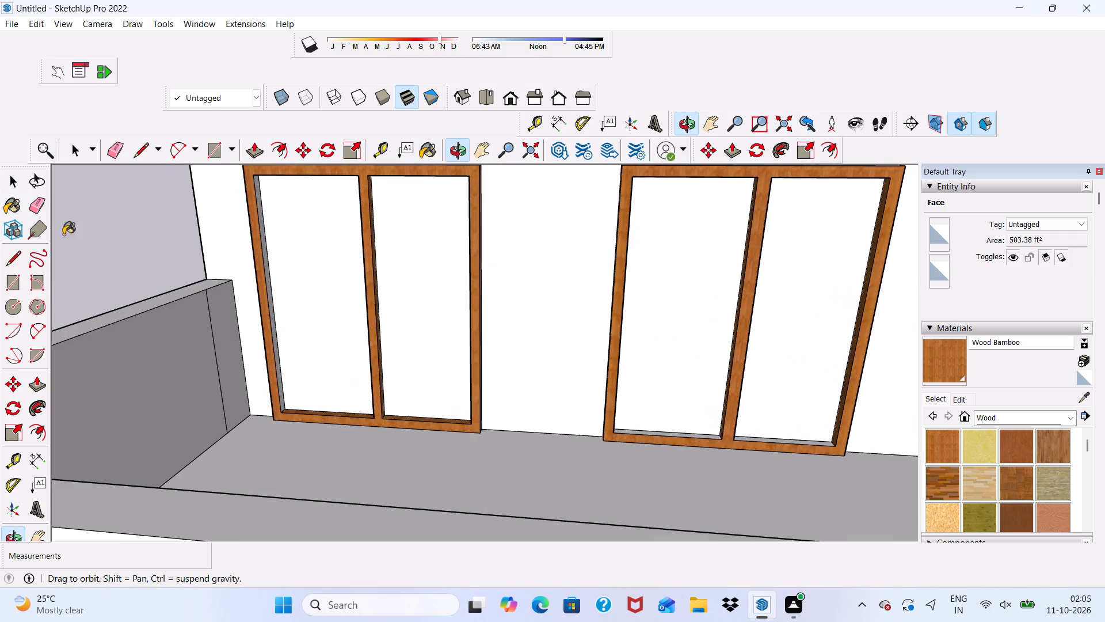
middle_drag(63, 234, 64, 234)
scroll(344, 308, up, 10)
click(246, 323)
Inspect the painted window frames on the left-hand balconies from the front and from oblique views for missed faces.
scroll(247, 339, down, 8)
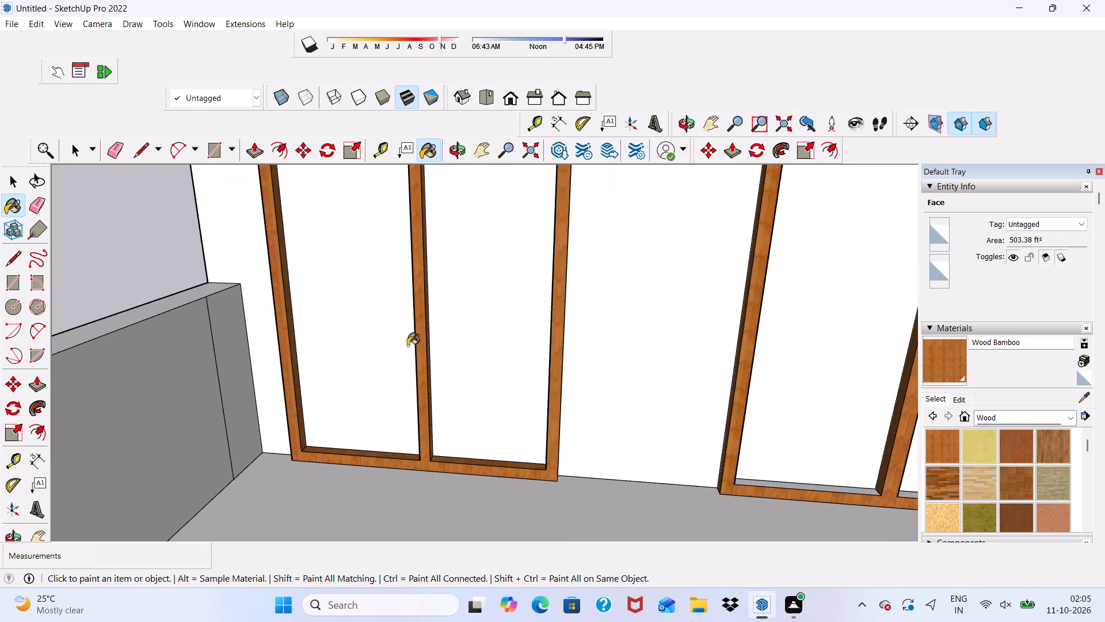
middle_drag(372, 352, 165, 342)
scroll(182, 335, up, 1)
scroll(165, 363, down, 9)
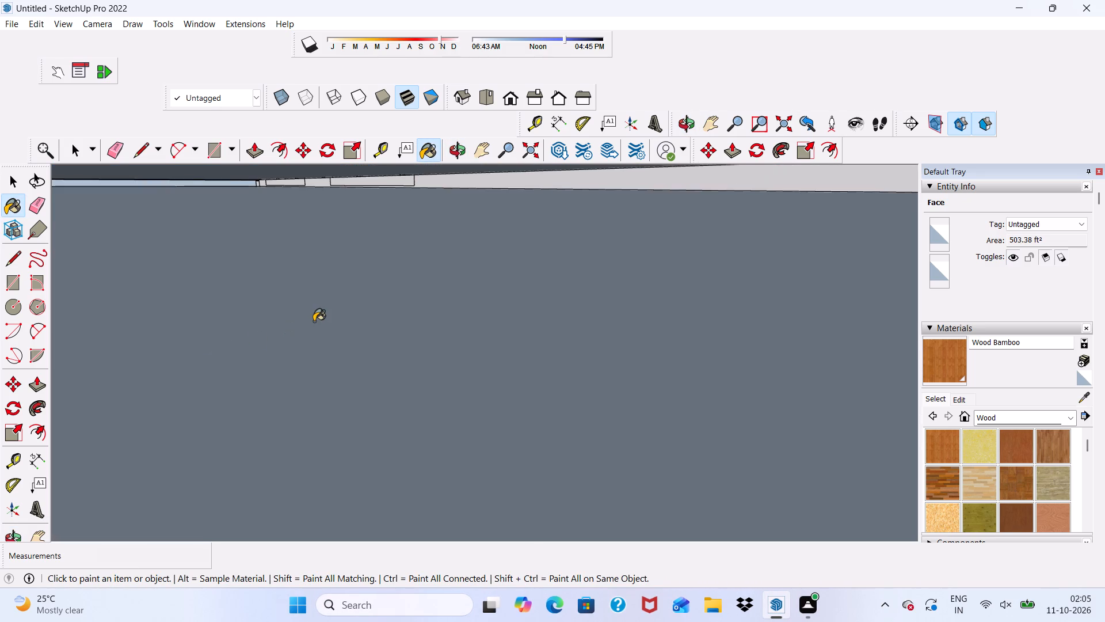
scroll(314, 321, up, 3)
click(508, 92)
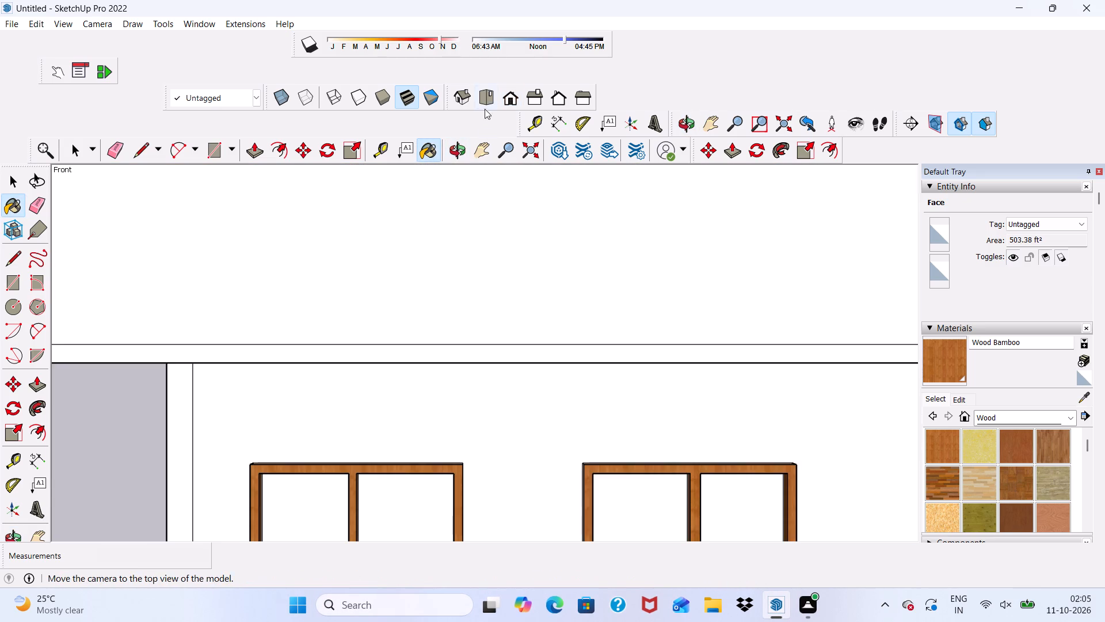
scroll(436, 163, down, 4)
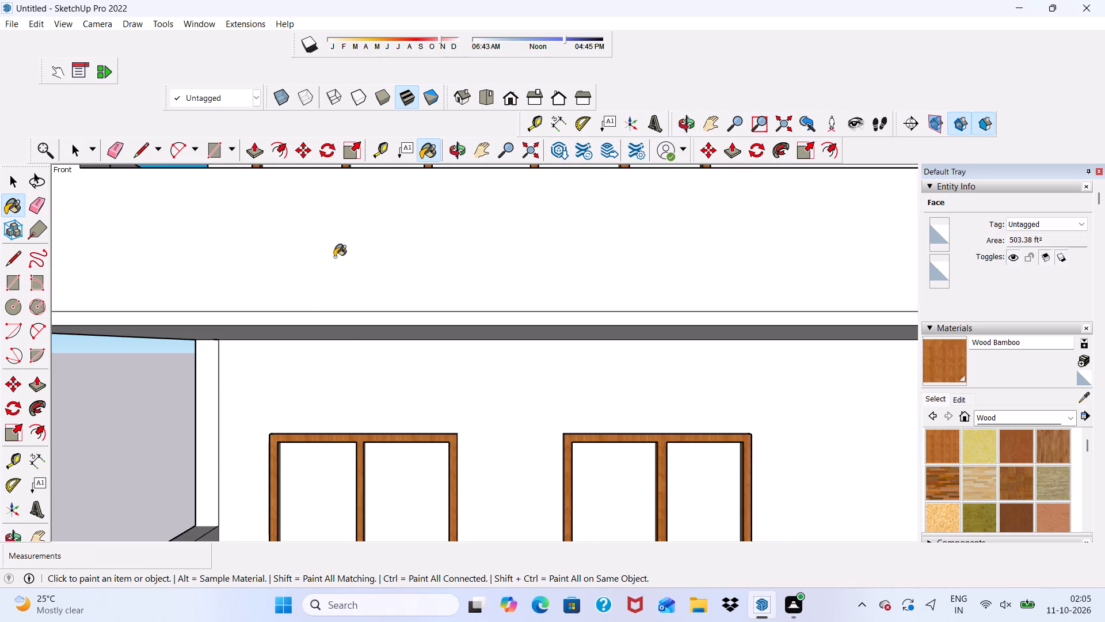
scroll(344, 366, down, 1)
scroll(379, 449, up, 6)
middle_drag(345, 384, 295, 353)
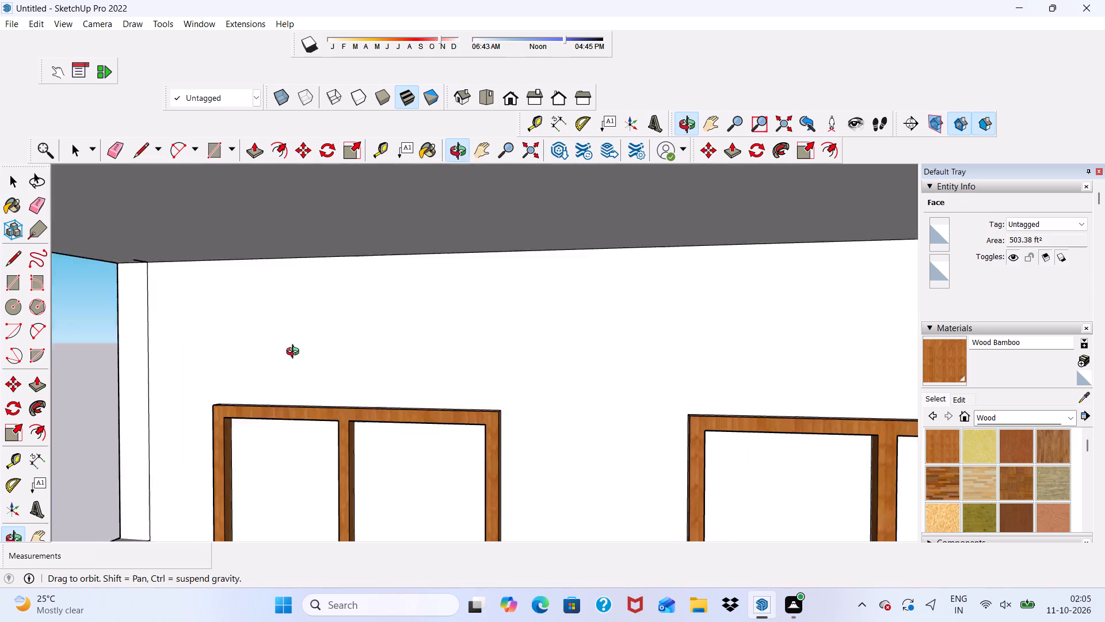
middle_drag(295, 353, 289, 392)
scroll(409, 384, up, 2)
scroll(596, 468, down, 2)
middle_drag(483, 417, 403, 443)
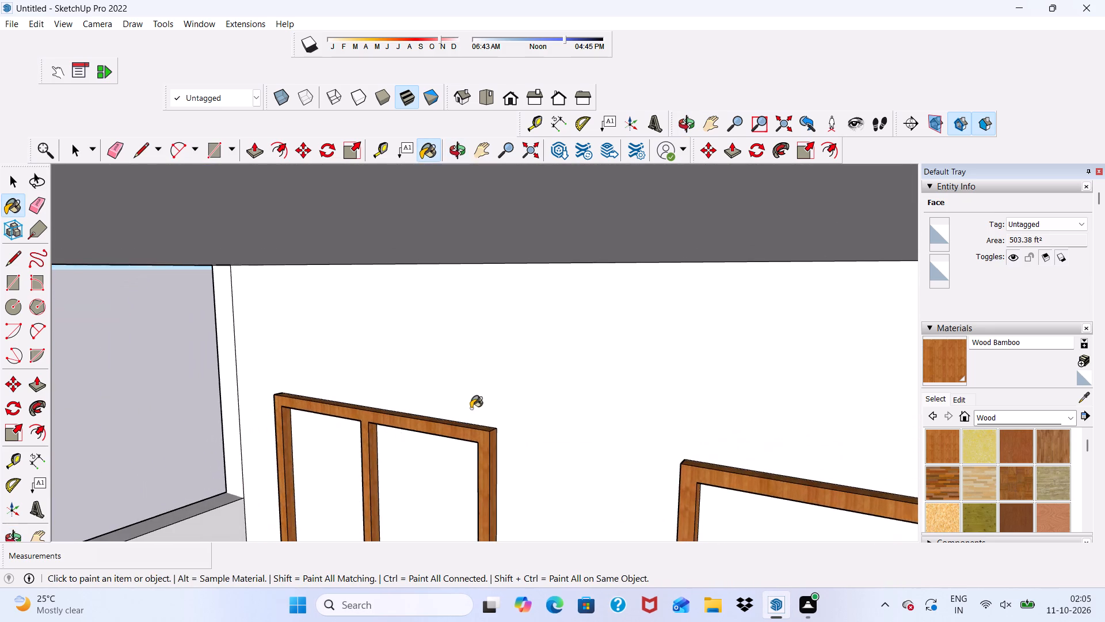
scroll(425, 394, down, 5)
scroll(385, 392, up, 1)
scroll(433, 356, down, 9)
scroll(363, 521, up, 1)
scroll(411, 564, down, 2)
scroll(578, 451, up, 1)
scroll(643, 433, down, 3)
scroll(726, 441, up, 6)
scroll(558, 426, down, 20)
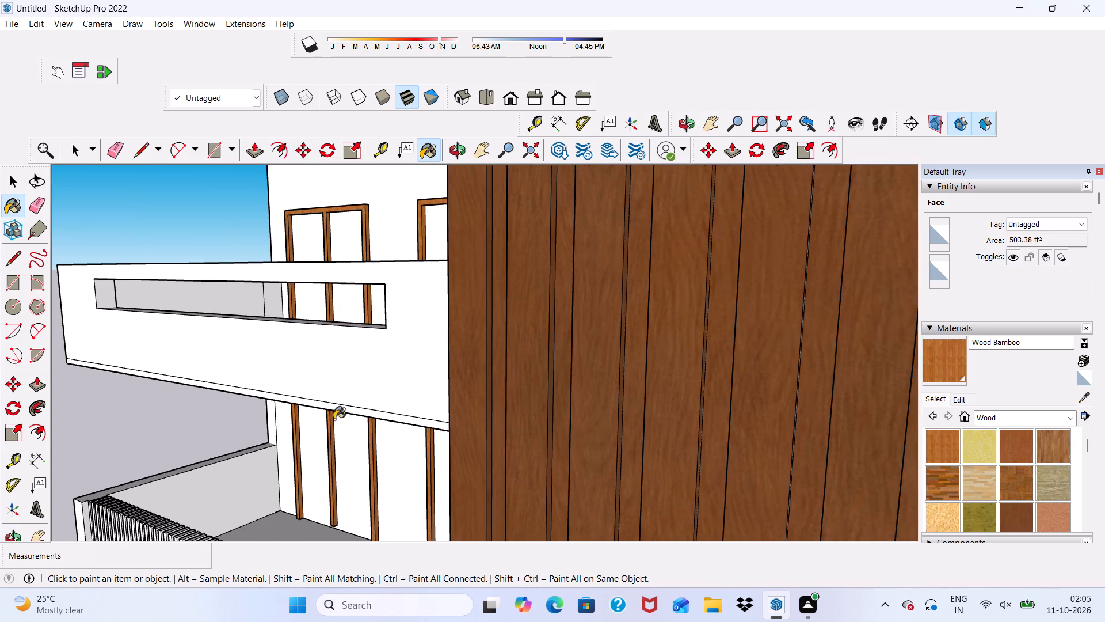
scroll(306, 189, up, 8)
middle_drag(507, 242, 470, 299)
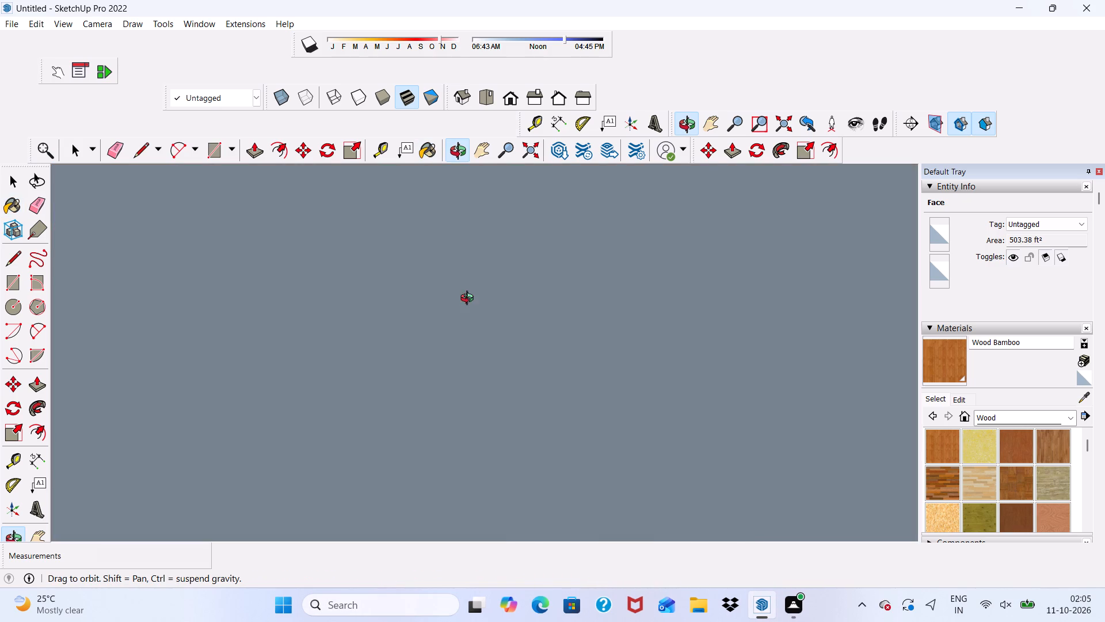
middle_drag(470, 299, 484, 305)
scroll(524, 270, up, 5)
click(516, 100)
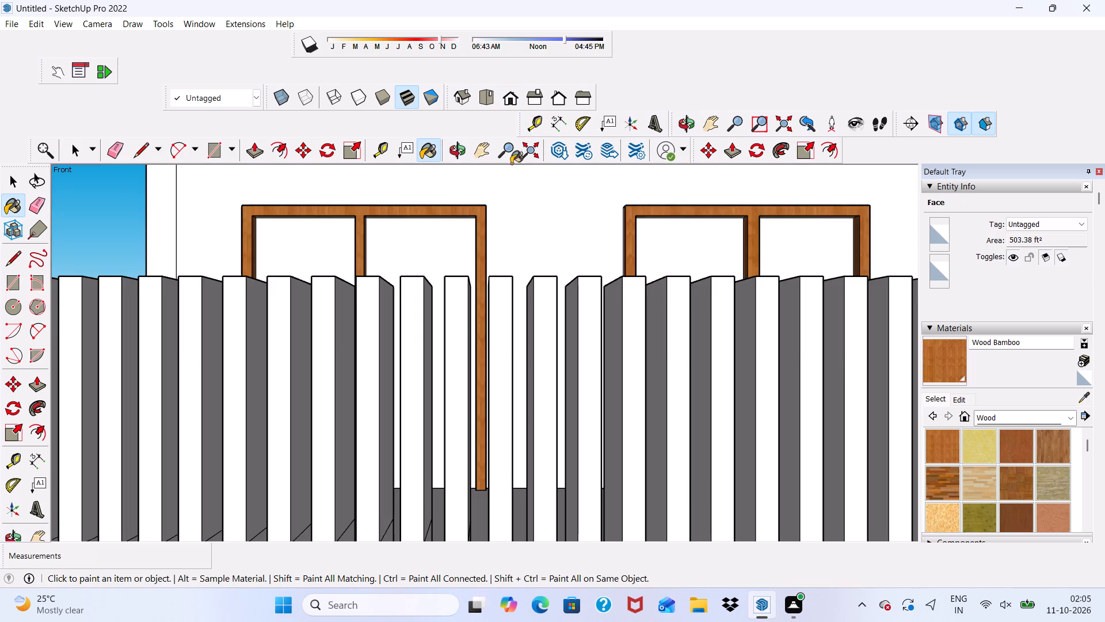
scroll(681, 204, up, 8)
middle_drag(675, 196, 537, 302)
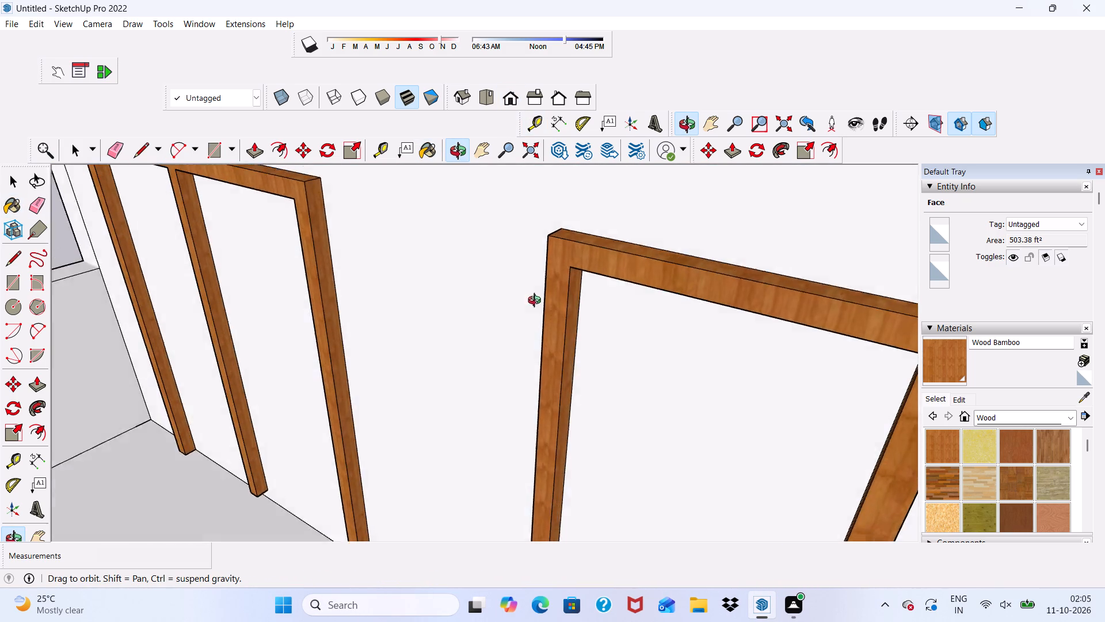
middle_drag(537, 302, 550, 286)
Paint the top rail's upper face on the third-level left-hand balcony's right window frame with Wood Bamboo.
scroll(513, 278, down, 19)
scroll(448, 179, up, 2)
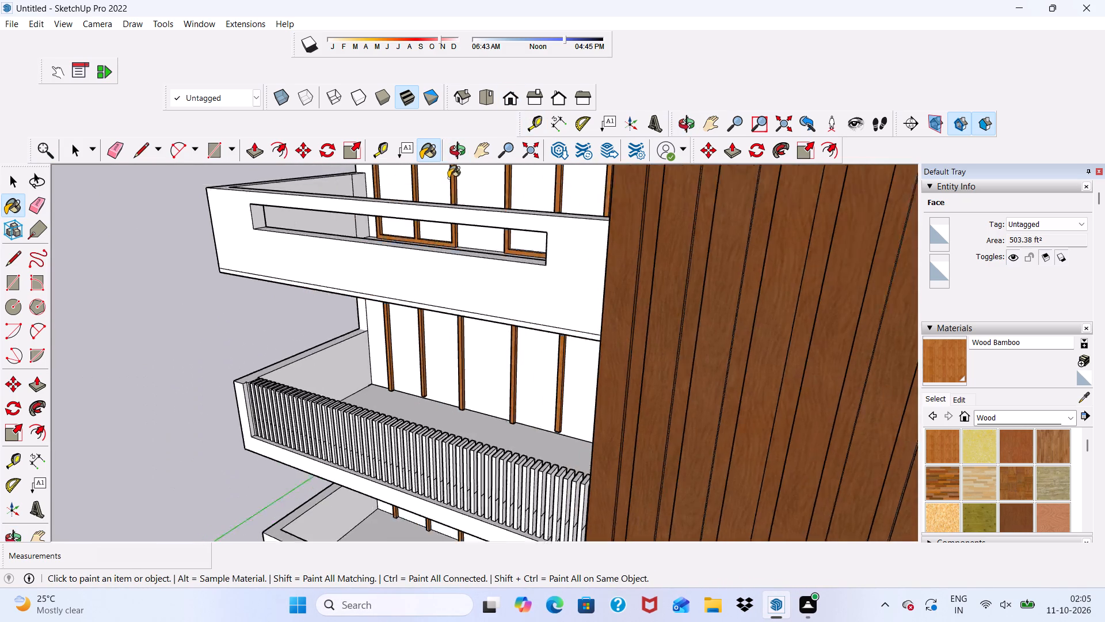
scroll(448, 178, up, 2)
scroll(480, 313, down, 8)
scroll(547, 213, up, 10)
middle_drag(559, 193, 535, 234)
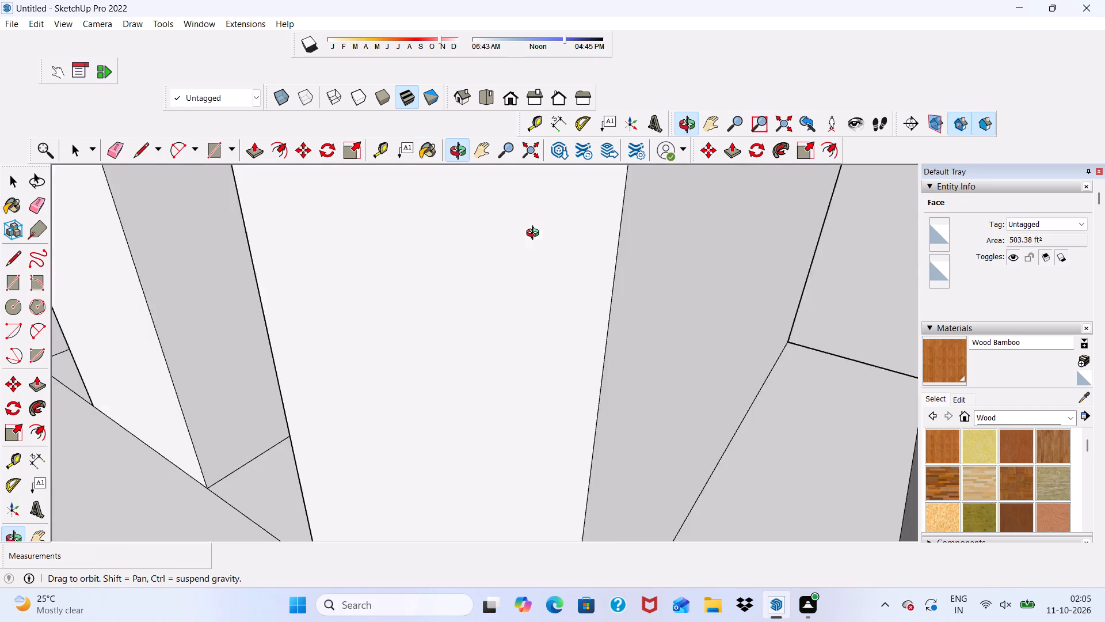
middle_drag(535, 234, 580, 194)
scroll(577, 193, up, 9)
click(555, 214)
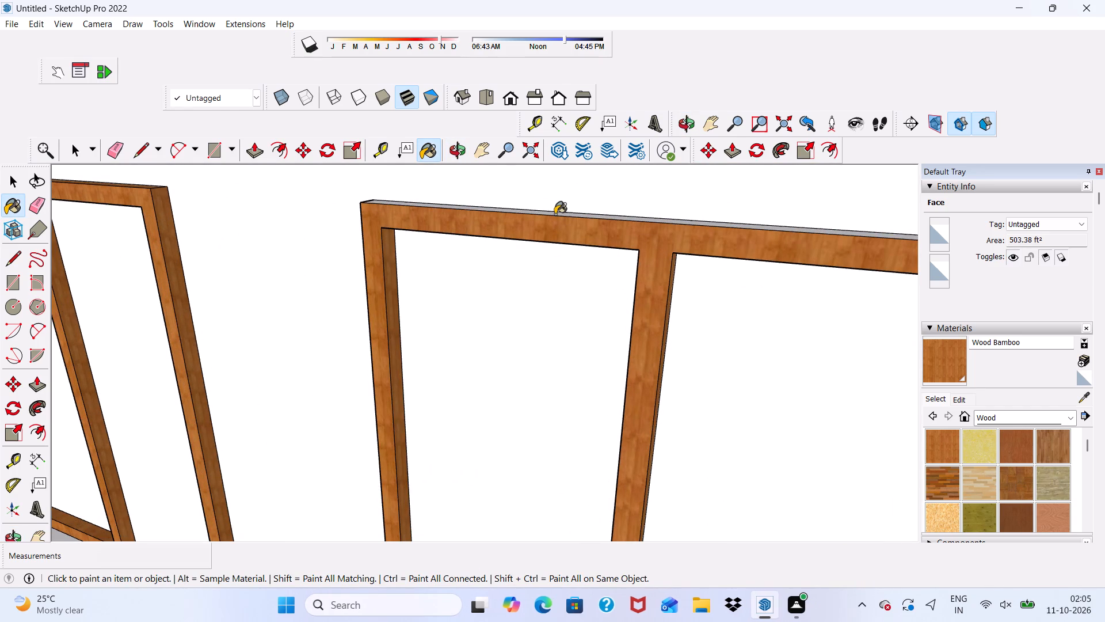
scroll(119, 209, down, 14)
scroll(298, 293, down, 4)
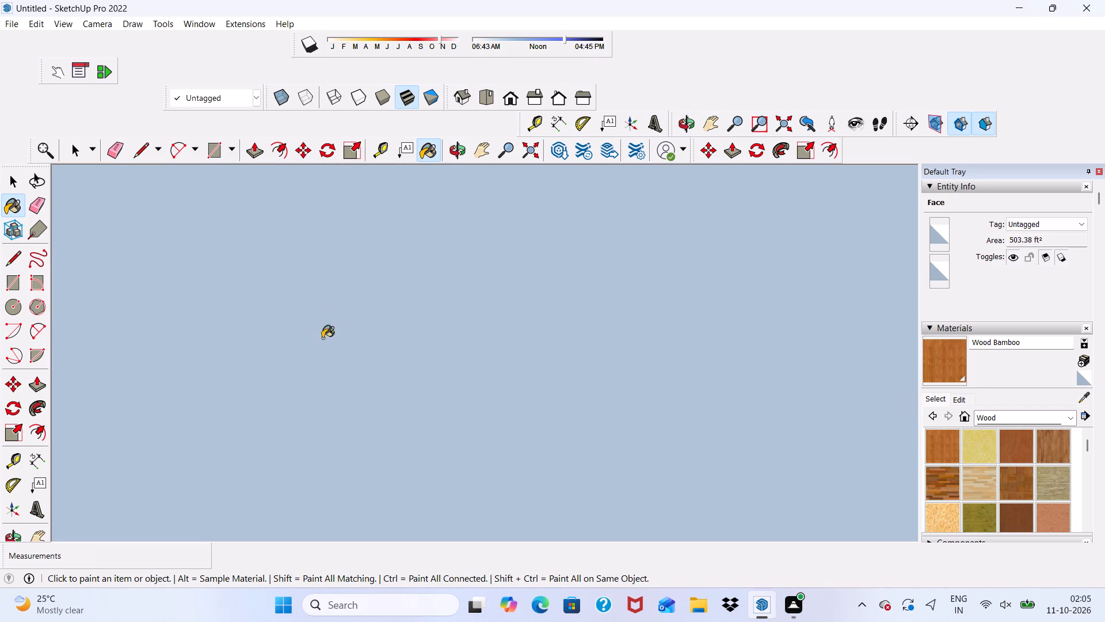
Paint the front face of the left window frame on the top-level right-hand balcony with Wood Bamboo.
scroll(322, 338, down, 1)
click(505, 103)
scroll(313, 257, down, 4)
scroll(160, 349, down, 2)
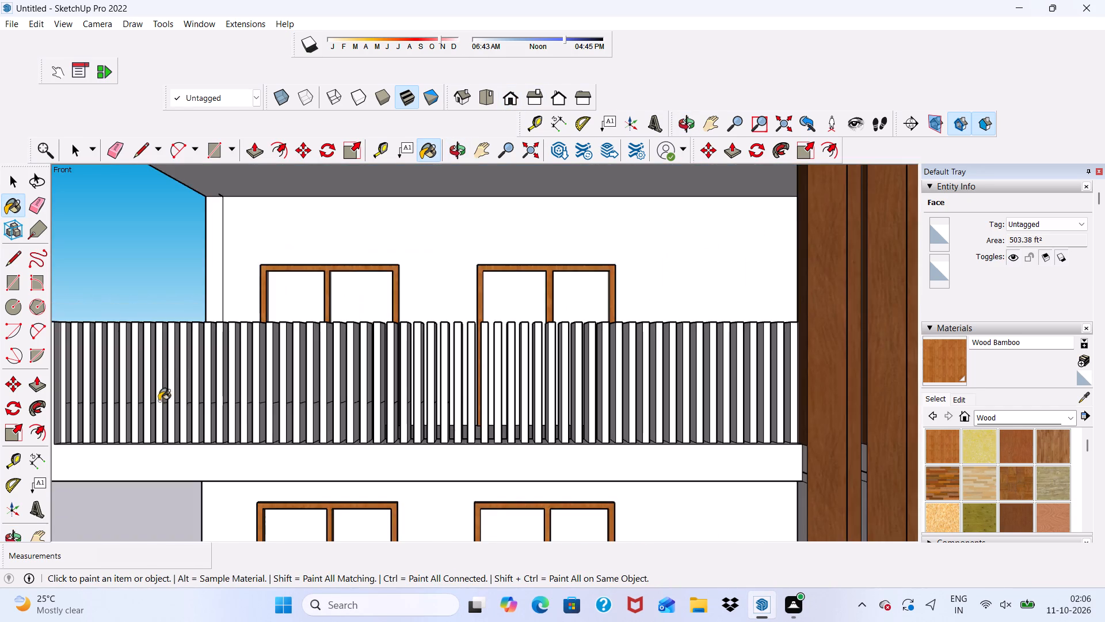
scroll(159, 401, down, 17)
scroll(406, 334, up, 1)
scroll(399, 318, down, 7)
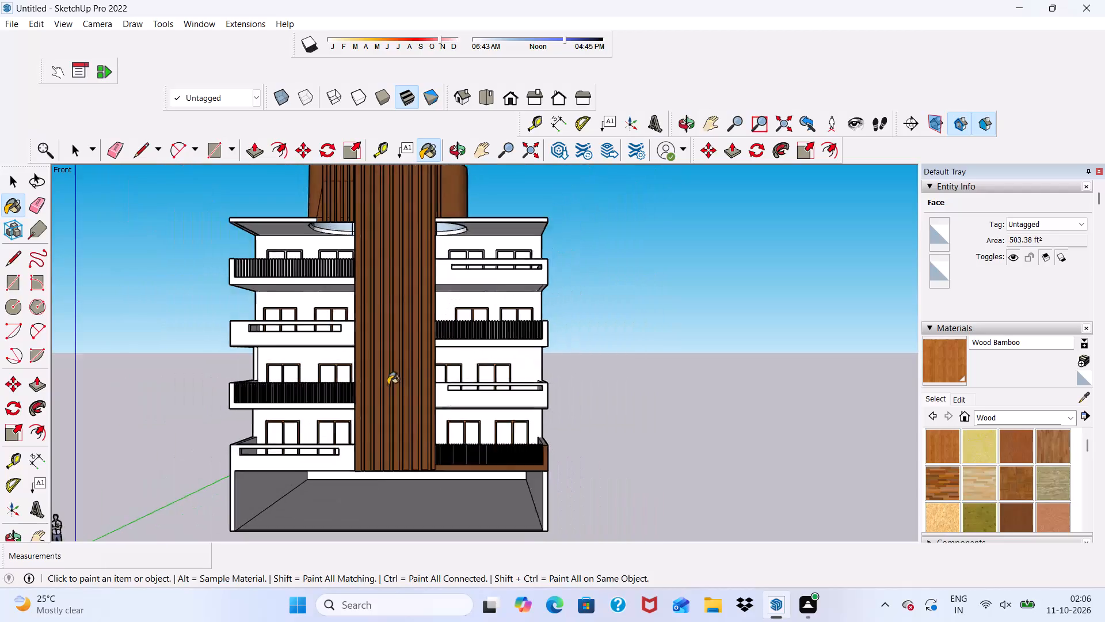
scroll(388, 385, down, 2)
scroll(452, 277, up, 10)
scroll(456, 248, down, 1)
scroll(416, 321, up, 11)
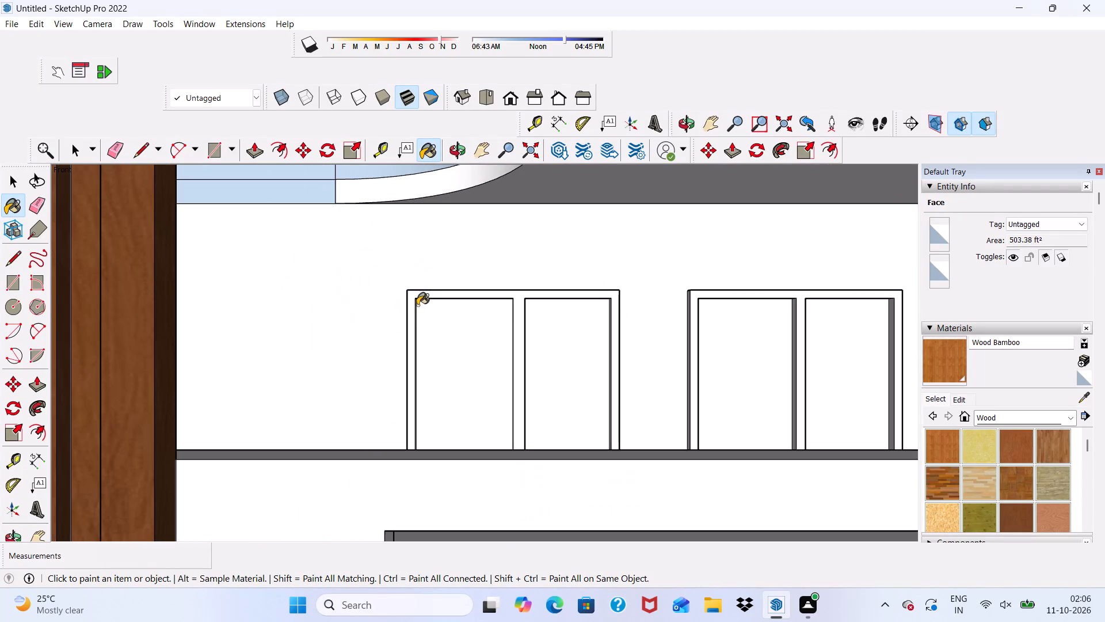
click(413, 298)
Paint the frame's left post inner face and the top rail's underside in the left opening with Wood Bamboo.
scroll(467, 337, up, 8)
middle_drag(480, 313, 366, 234)
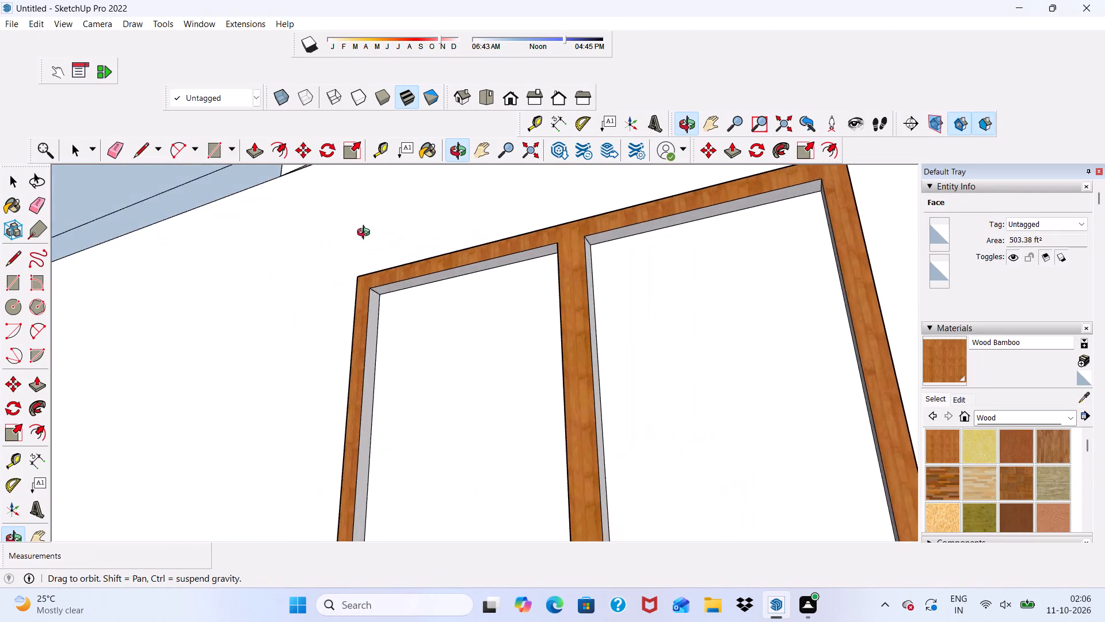
middle_drag(366, 234, 366, 234)
scroll(377, 290, up, 5)
click(368, 315)
click(397, 283)
Paint the same frame's mullion left face, outer left side and right post's inner face with Wood Bamboo.
scroll(386, 309, down, 1)
middle_drag(382, 317, 670, 291)
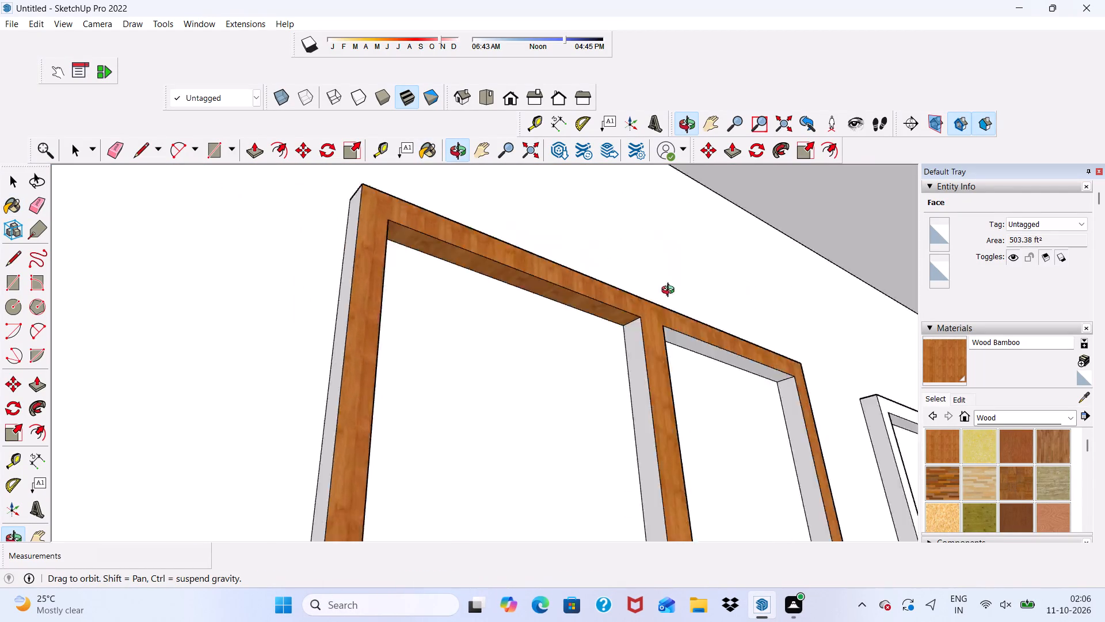
middle_drag(670, 291, 719, 333)
click(597, 386)
click(382, 309)
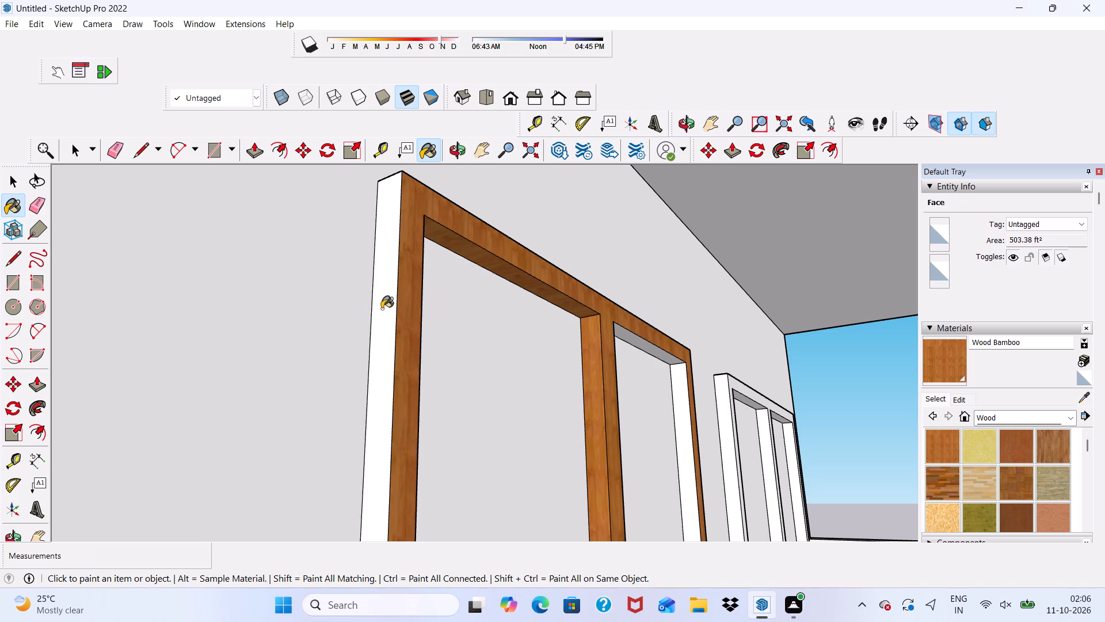
scroll(687, 395, up, 1)
click(687, 395)
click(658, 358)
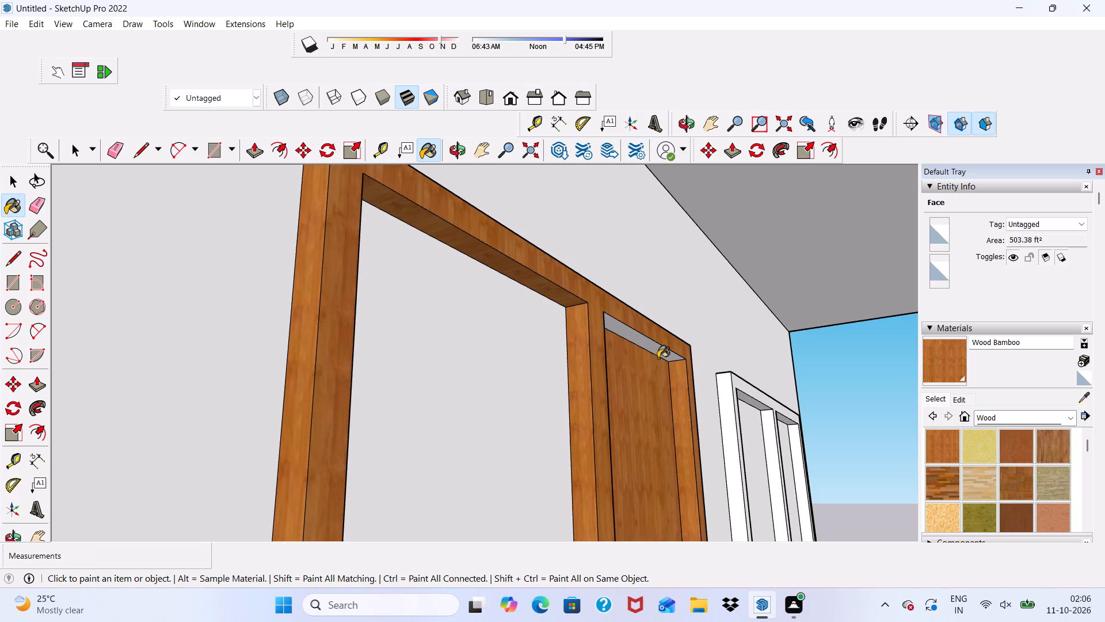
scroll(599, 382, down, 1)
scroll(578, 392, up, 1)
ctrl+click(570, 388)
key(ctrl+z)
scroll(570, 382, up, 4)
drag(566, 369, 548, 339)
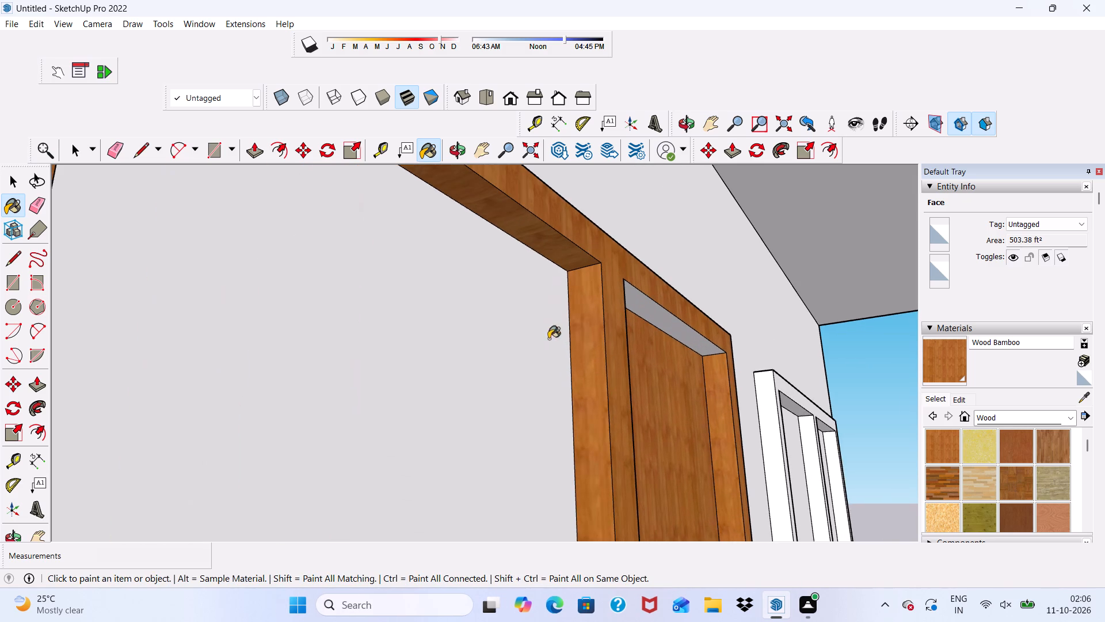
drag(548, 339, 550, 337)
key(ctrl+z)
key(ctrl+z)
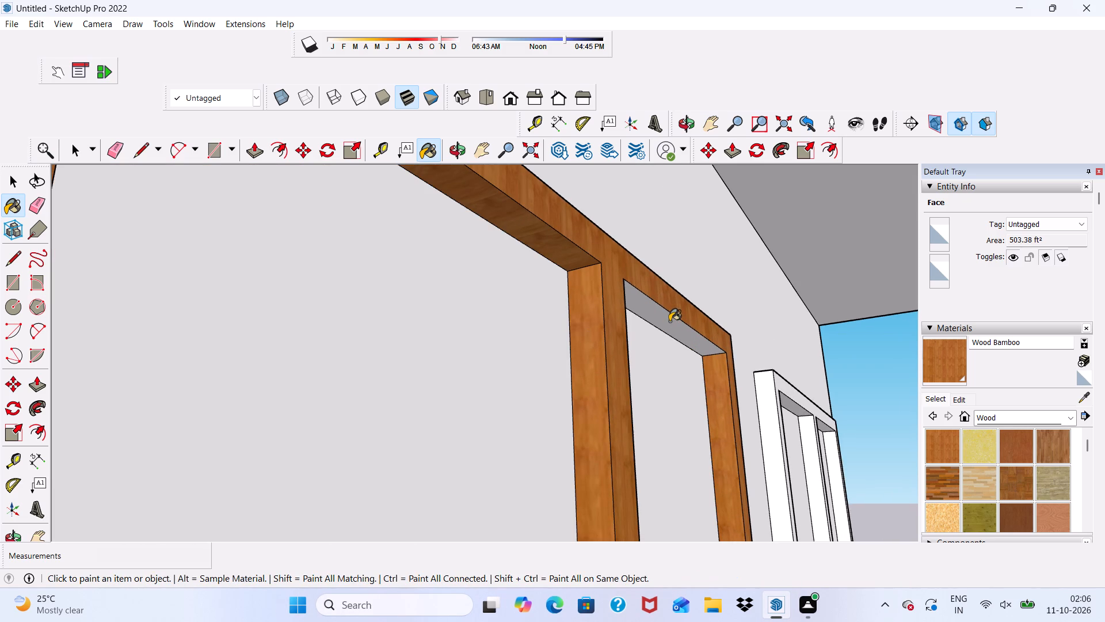
Paint the top rail's underside in the right opening, the mullion's right face and the frame's outer right side with Wood Bamboo.
click(664, 318)
scroll(628, 325, down, 3)
middle_drag(627, 333, 239, 351)
click(302, 385)
click(542, 395)
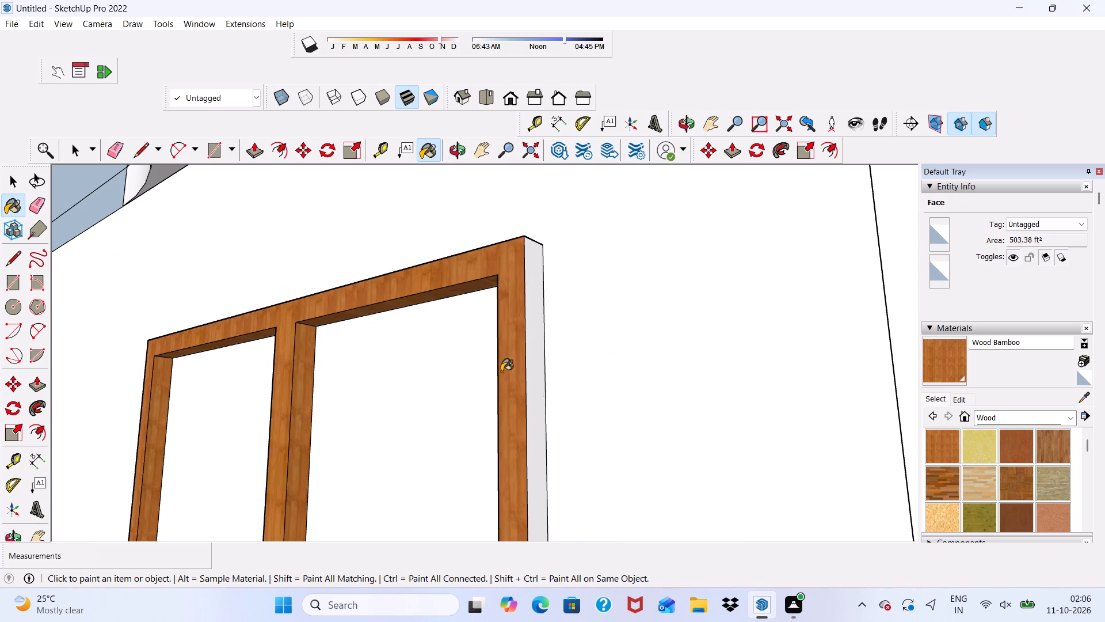
Paint the front face of the right window frame on the top-level right-hand balcony with Wood Bamboo.
scroll(501, 371, down, 5)
scroll(394, 316, down, 7)
middle_drag(385, 340, 622, 348)
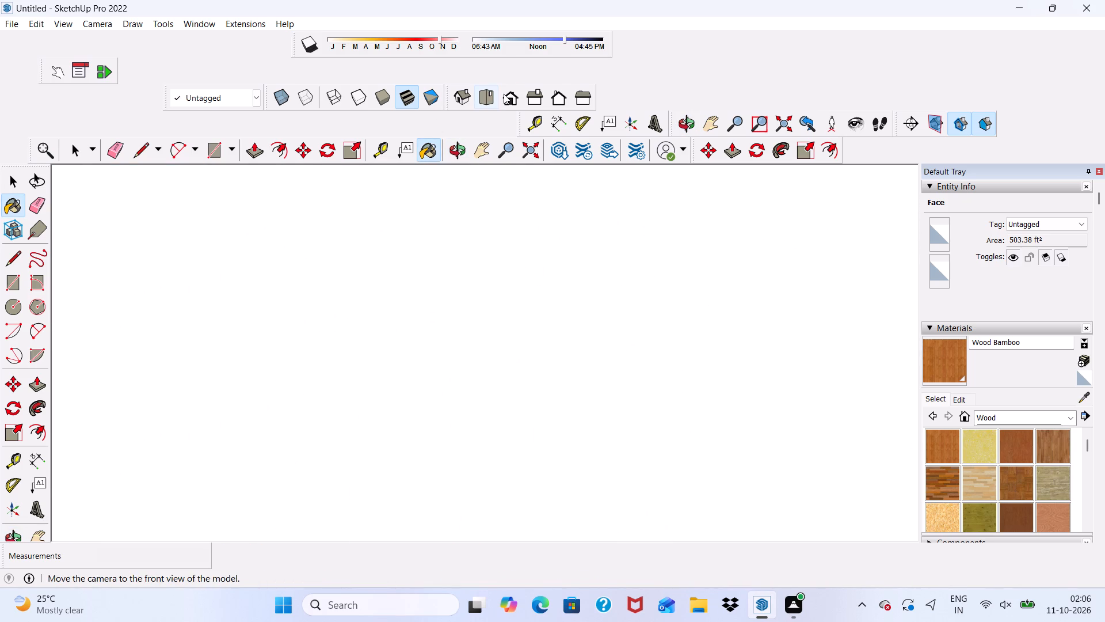
click(504, 94)
scroll(287, 324, down, 9)
scroll(266, 329, up, 4)
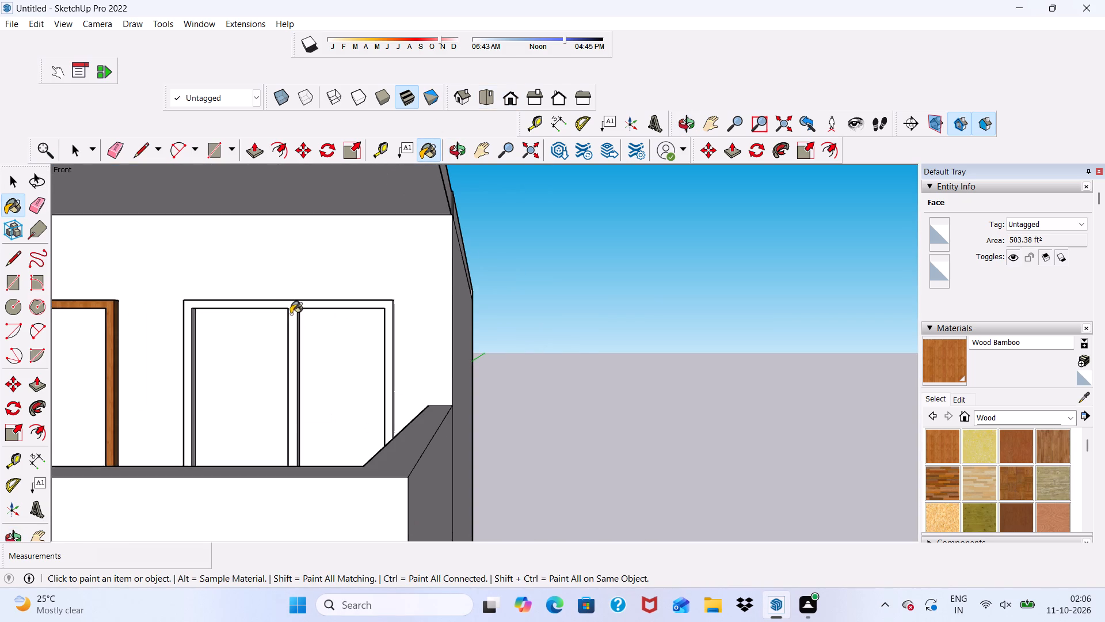
click(294, 314)
Paint the right frame's outer right side, mullion right face and left post's inner face with Wood Bamboo.
scroll(298, 333, up, 2)
middle_drag(302, 352, 165, 352)
scroll(375, 370, up, 3)
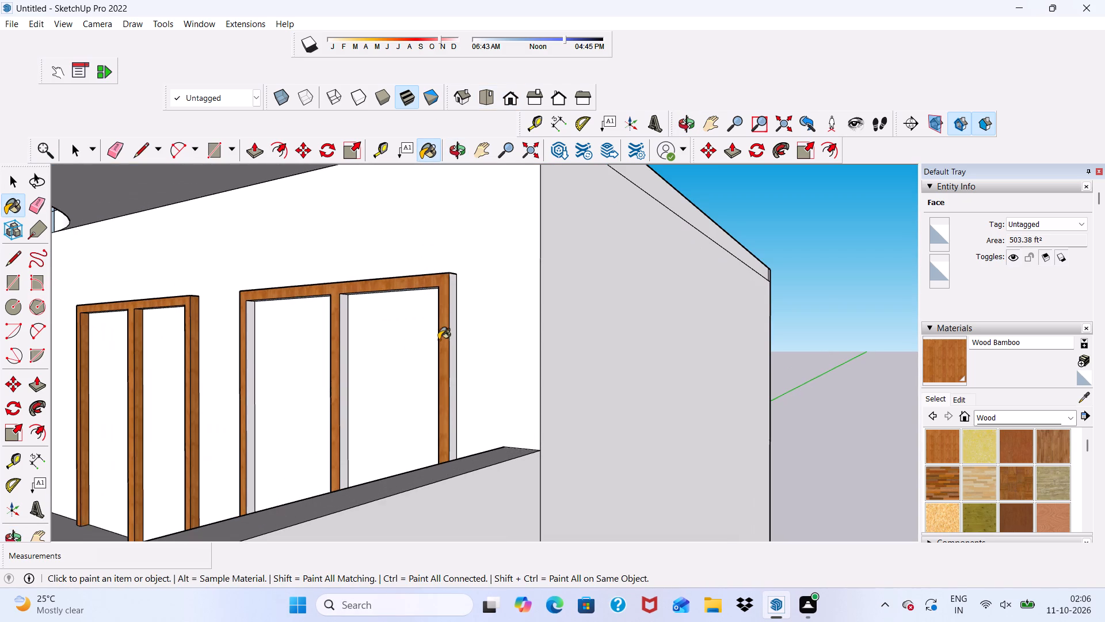
click(465, 347)
scroll(427, 348, up, 4)
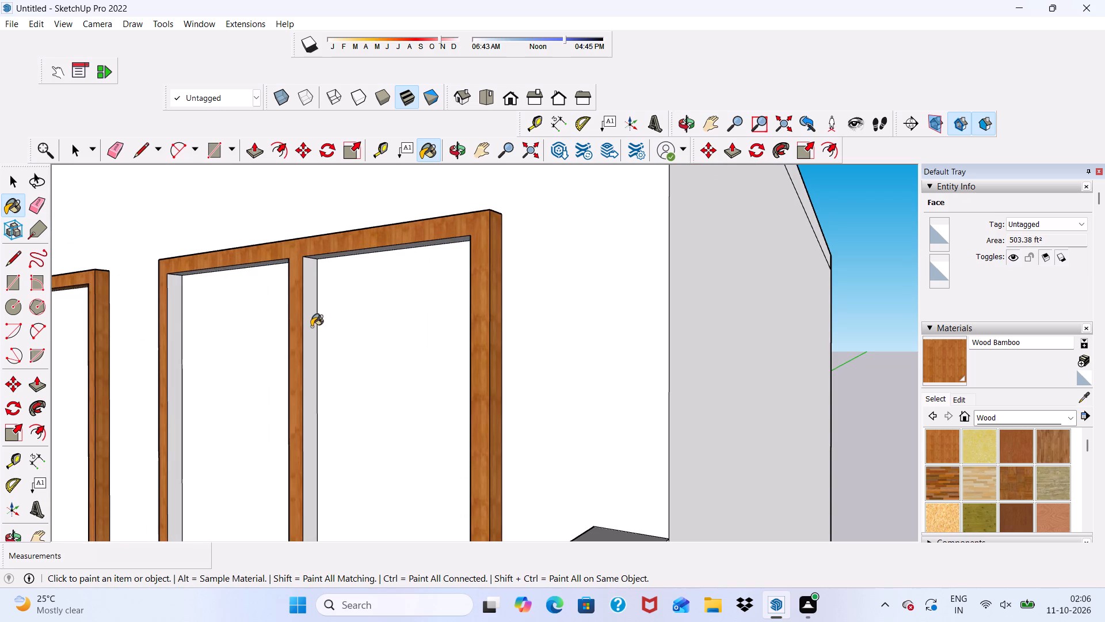
click(311, 327)
scroll(181, 351, up, 3)
click(170, 350)
Paint the underside of the right frame's top rail in both openings with Wood Bamboo.
middle_drag(170, 350, 224, 244)
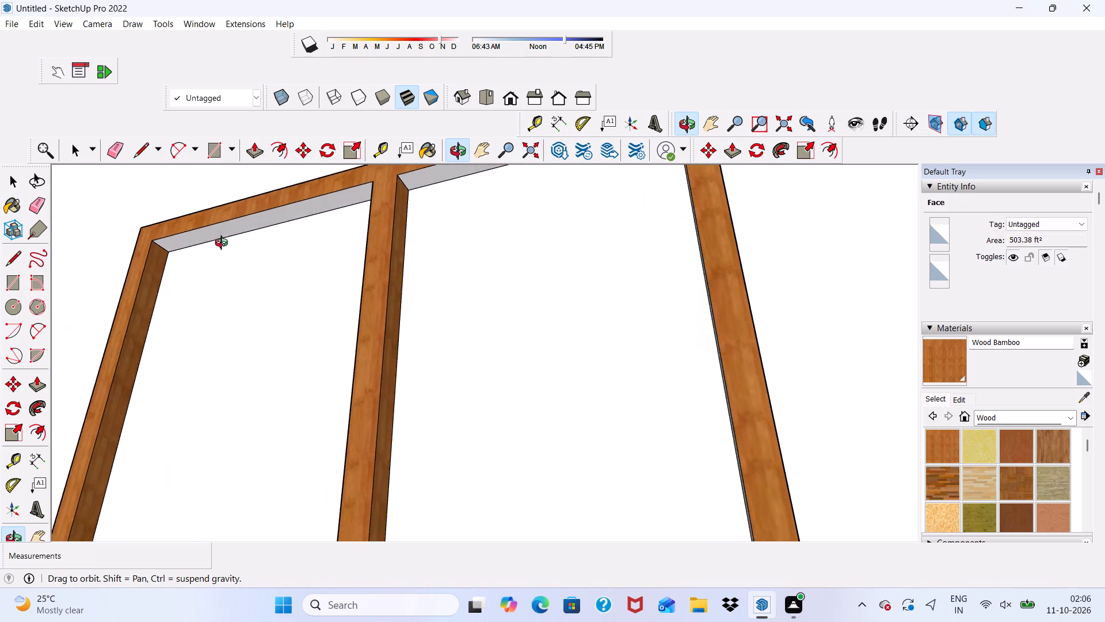
middle_drag(224, 244, 229, 242)
scroll(237, 238, up, 3)
click(267, 214)
scroll(177, 263, down, 5)
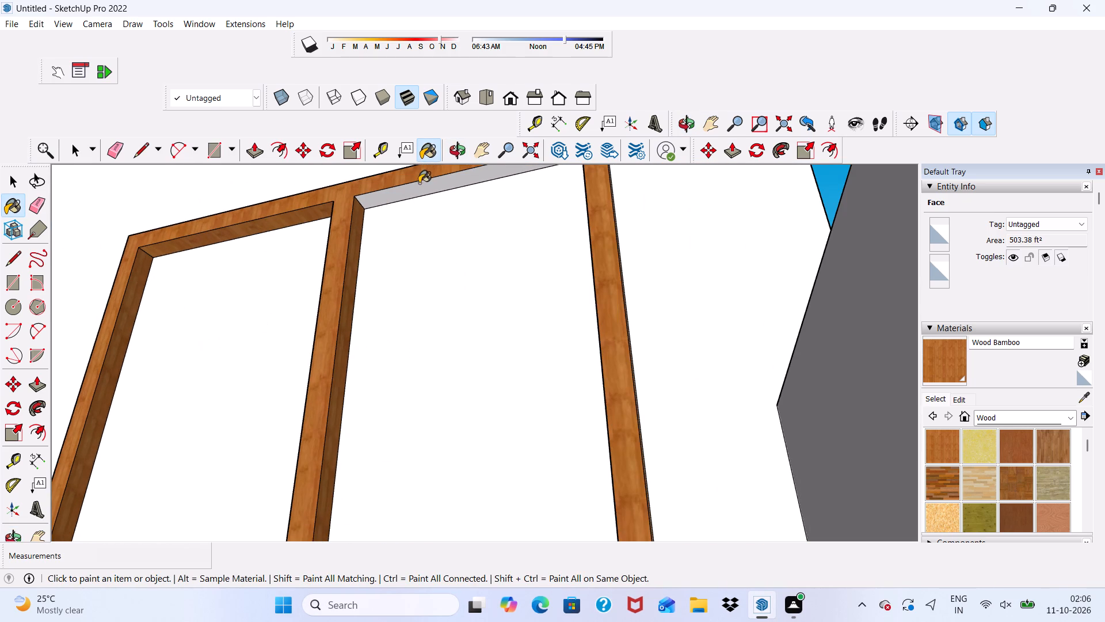
click(419, 184)
Paint the right frame's outer left side, mullion left face and right post's inner face with Wood Bamboo.
scroll(246, 295, down, 4)
middle_drag(226, 328, 252, 328)
scroll(252, 328, down, 1)
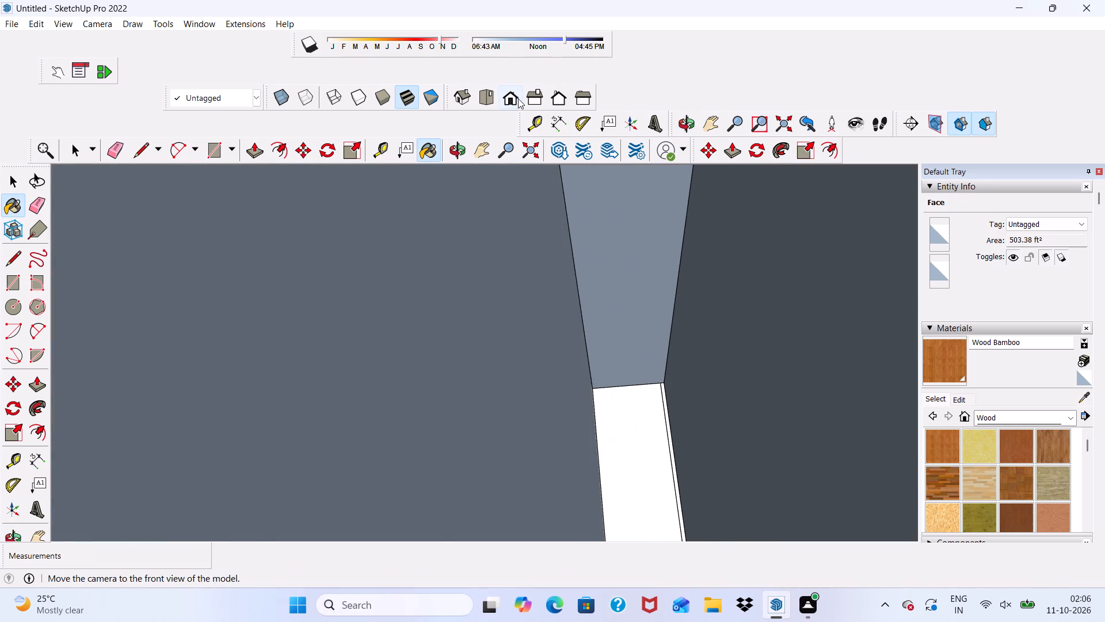
click(518, 98)
scroll(369, 244, down, 9)
scroll(410, 333, down, 7)
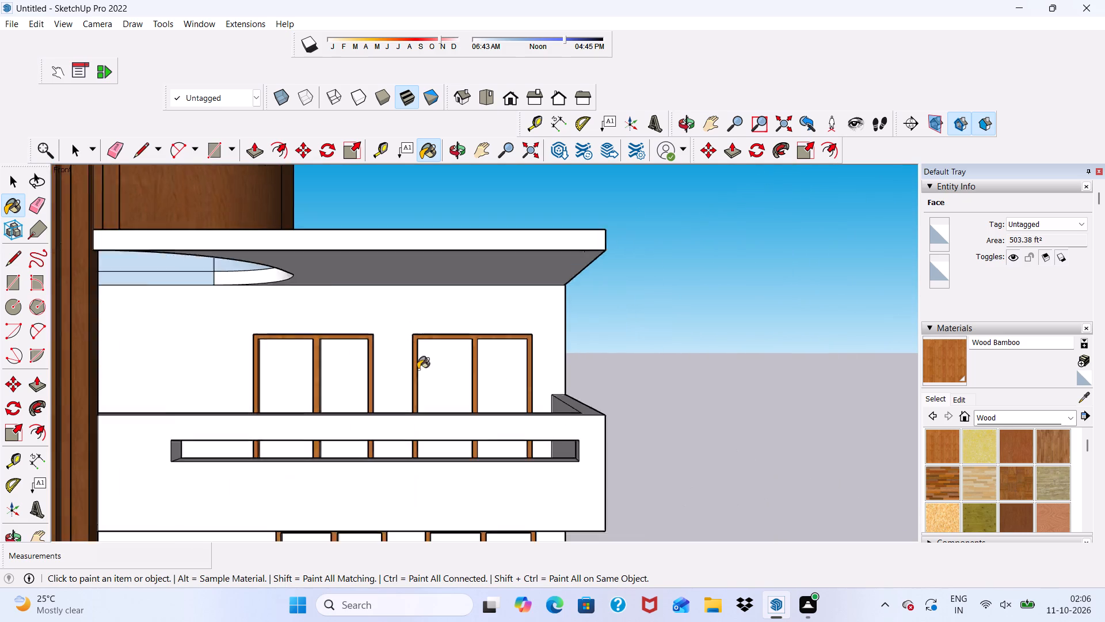
scroll(418, 369, down, 1)
middle_drag(422, 382, 573, 401)
scroll(516, 394, up, 9)
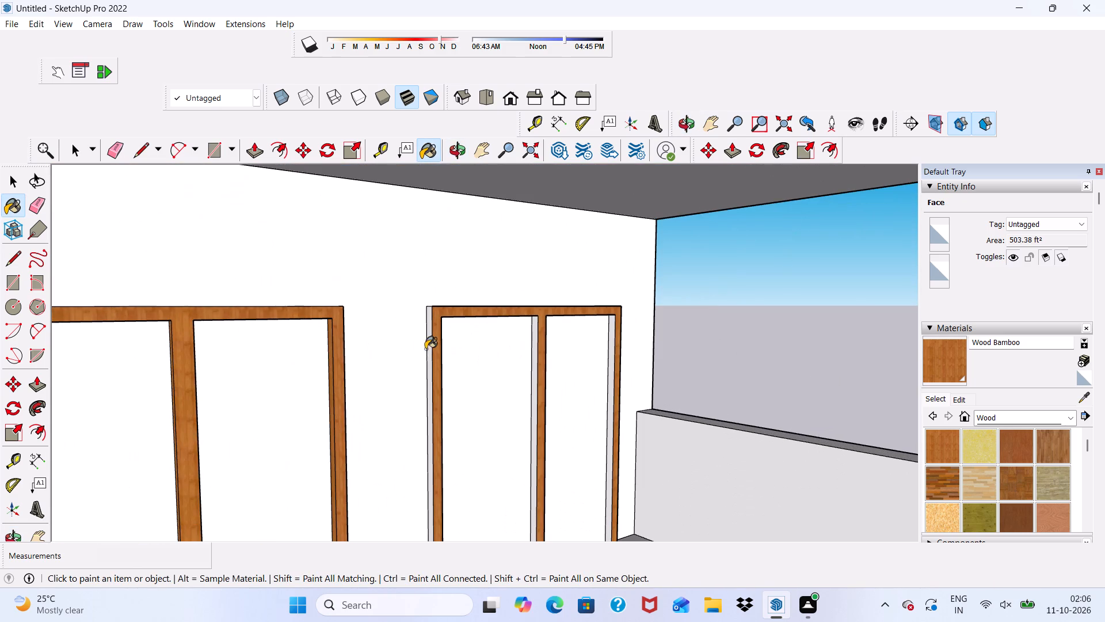
click(426, 349)
scroll(474, 380, up, 9)
click(417, 336)
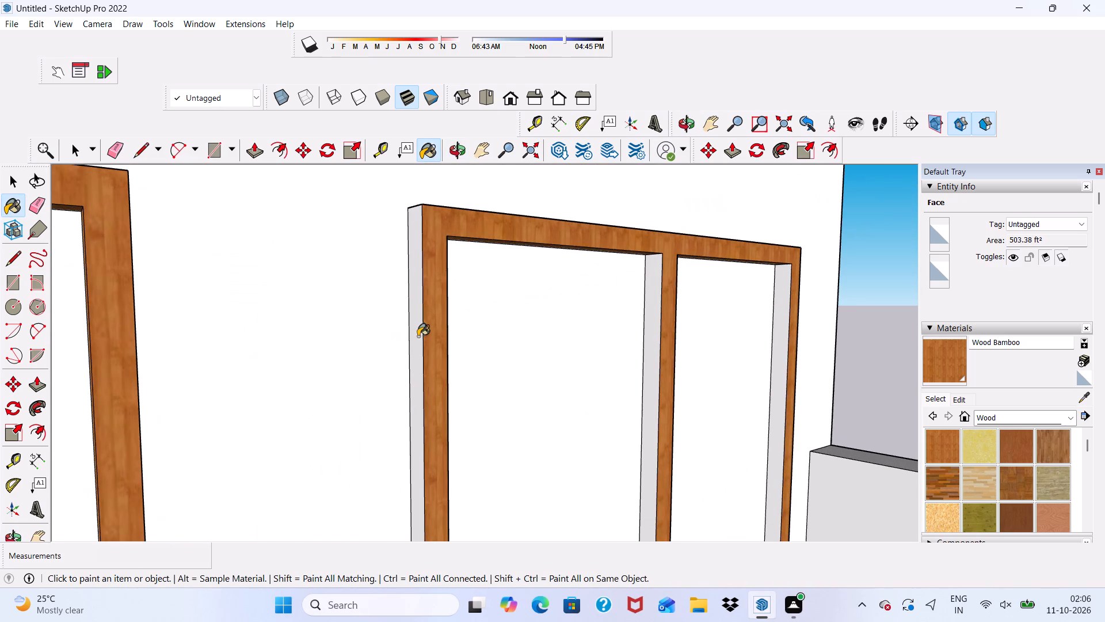
click(648, 352)
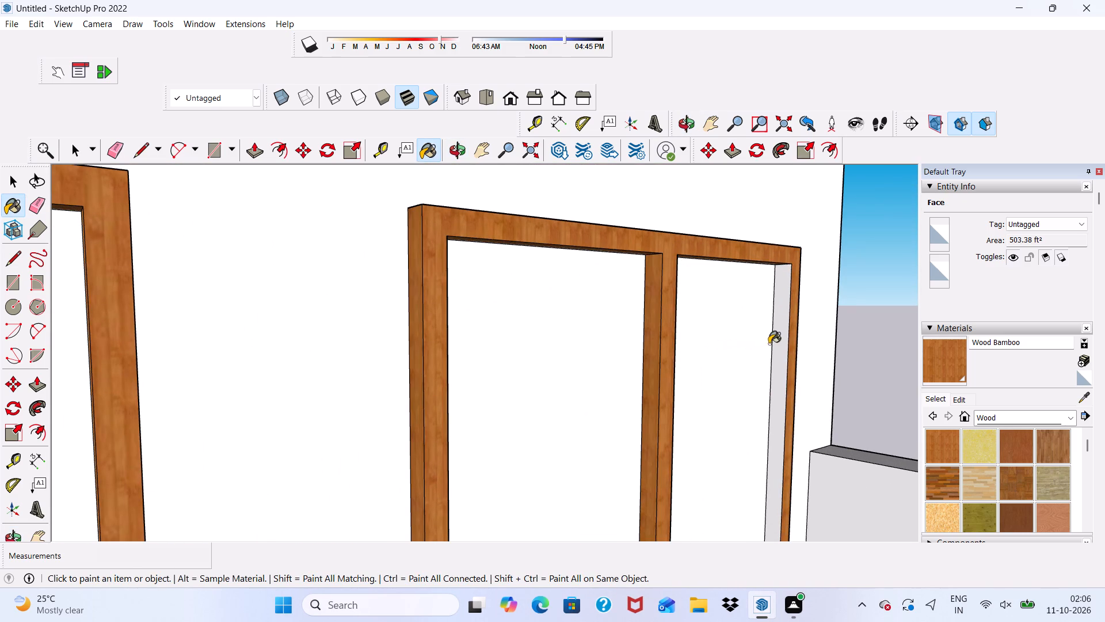
click(784, 344)
On the top-level left-hand balcony's right window frame, paint the outer right side, mullion right face and left post's inner face with Wood Bamboo.
scroll(779, 350, down, 1)
middle_drag(779, 352, 348, 371)
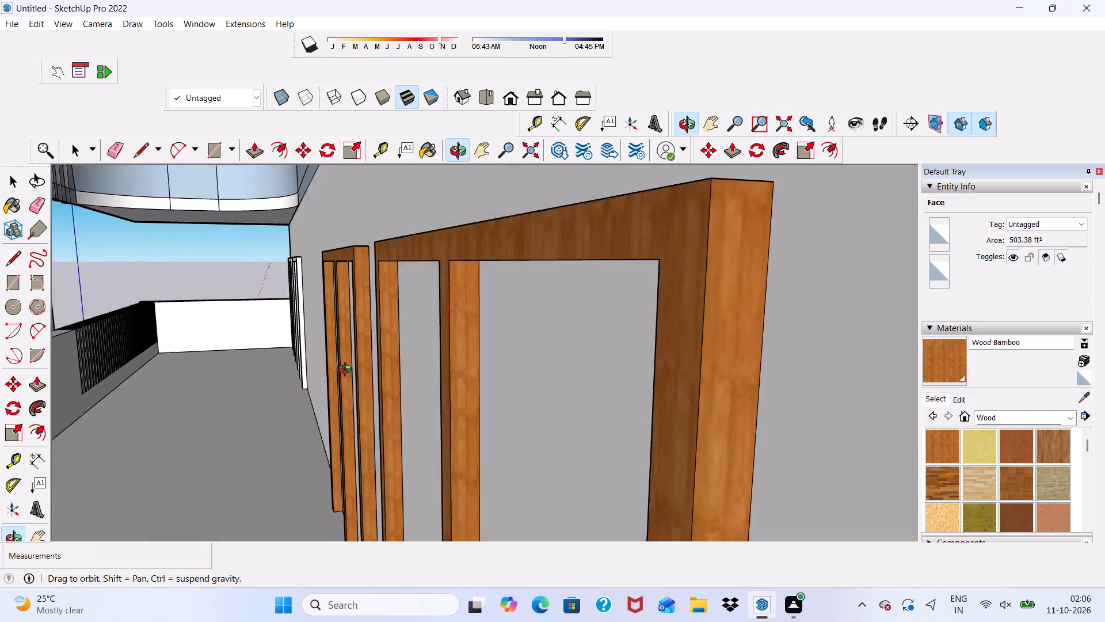
middle_drag(348, 371, 345, 382)
scroll(259, 257, up, 12)
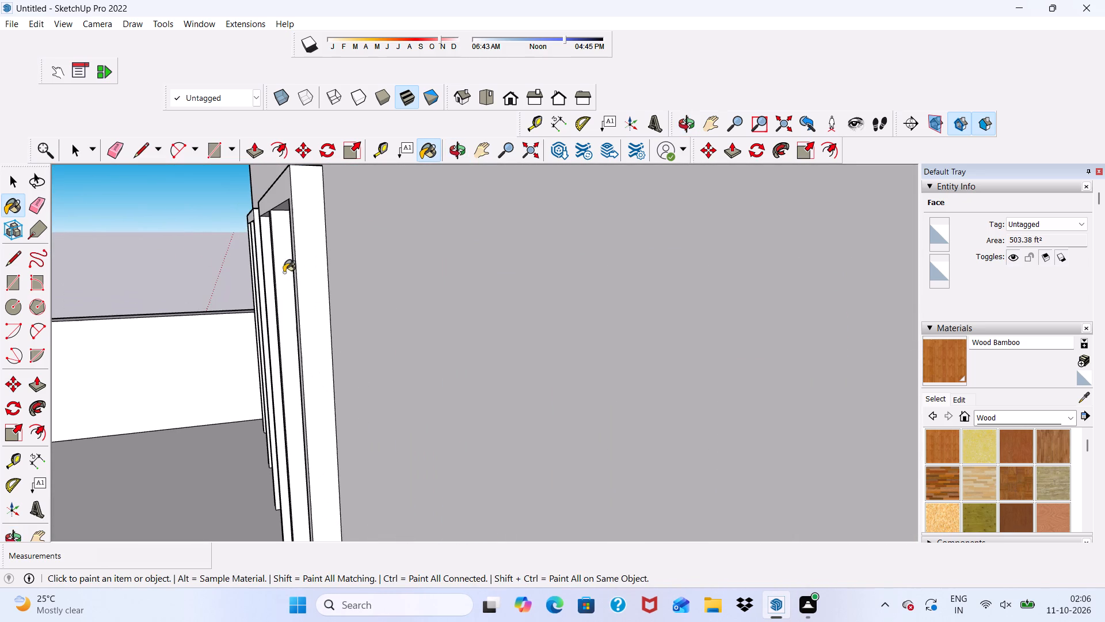
scroll(284, 272, up, 2)
click(308, 287)
scroll(273, 236, up, 4)
click(273, 236)
scroll(264, 253, up, 4)
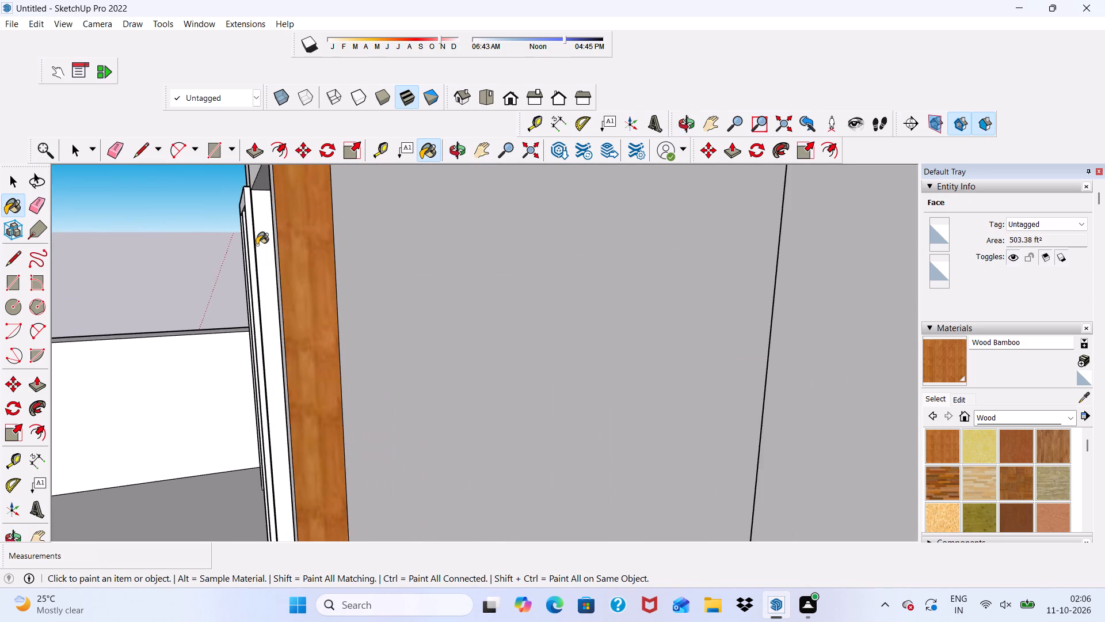
click(257, 245)
Paint the mullion's left face and the front face of that right window frame with Wood Bamboo.
scroll(279, 275, down, 4)
middle_drag(292, 299, 639, 297)
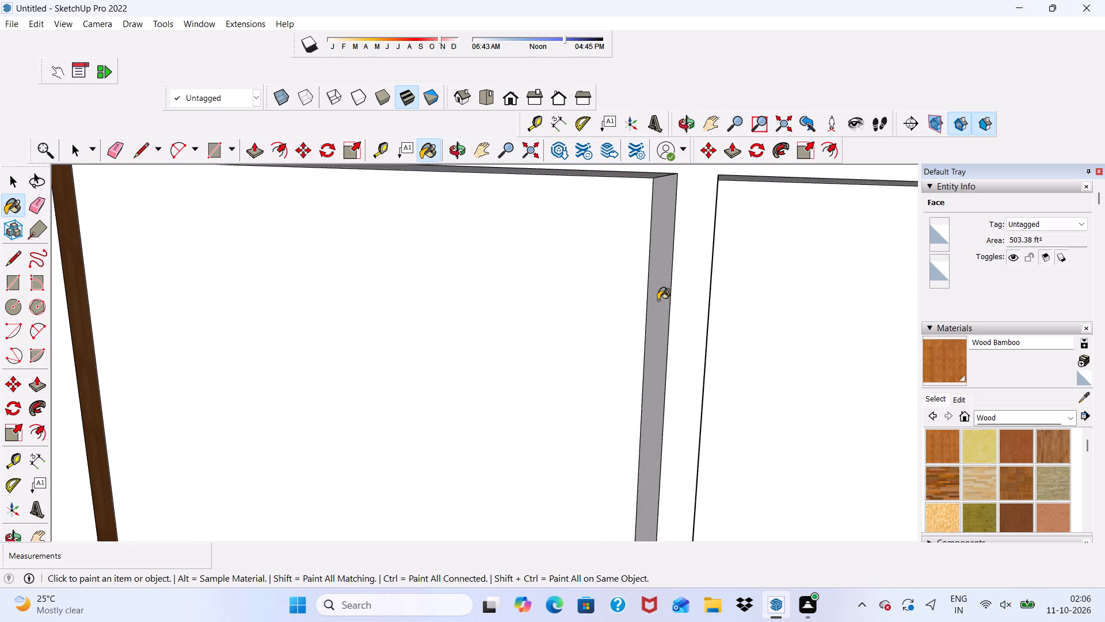
click(658, 299)
click(683, 303)
Paint the top rail's underside in both openings and the right post's inner face of the same frame with Wood Bamboo.
scroll(560, 273, down, 6)
middle_drag(353, 308, 375, 204)
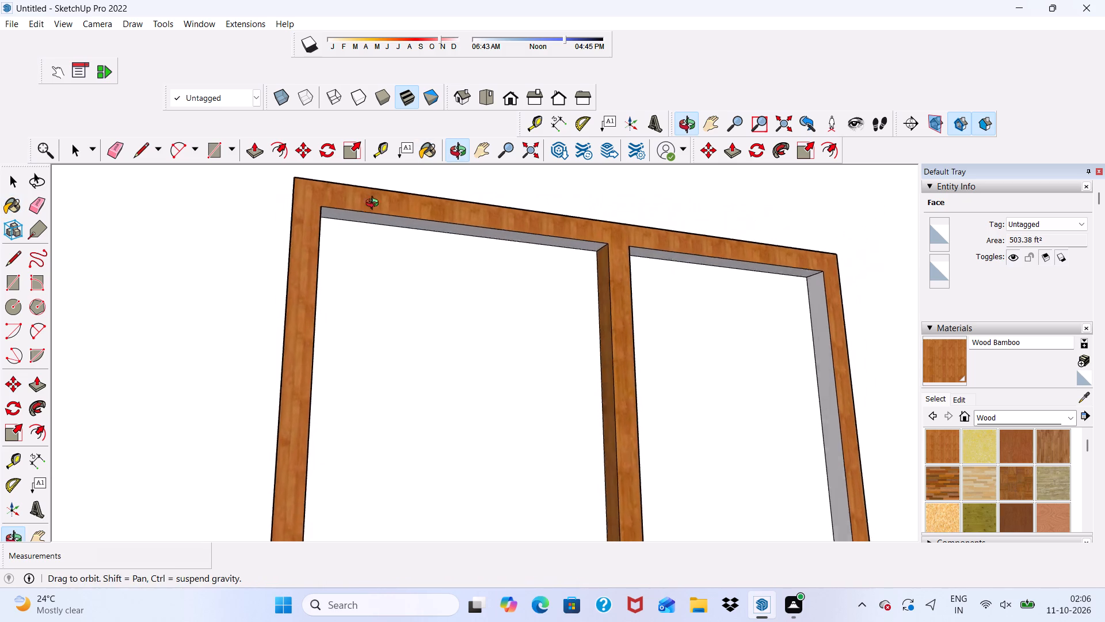
middle_drag(375, 204, 380, 187)
scroll(376, 193, up, 3)
click(384, 225)
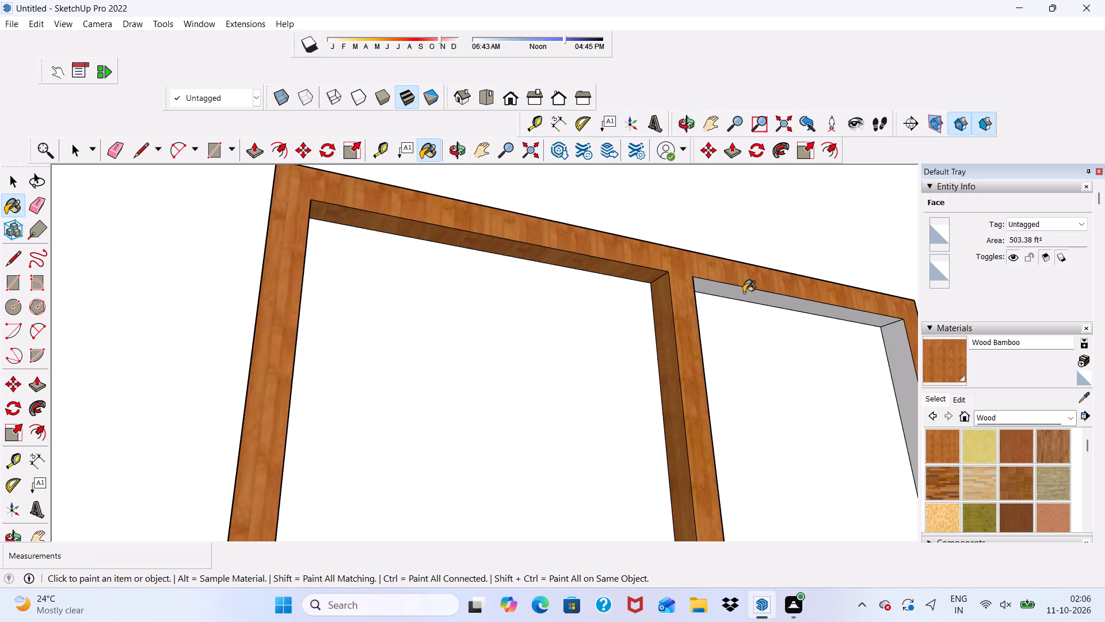
click(744, 291)
scroll(343, 203, down, 5)
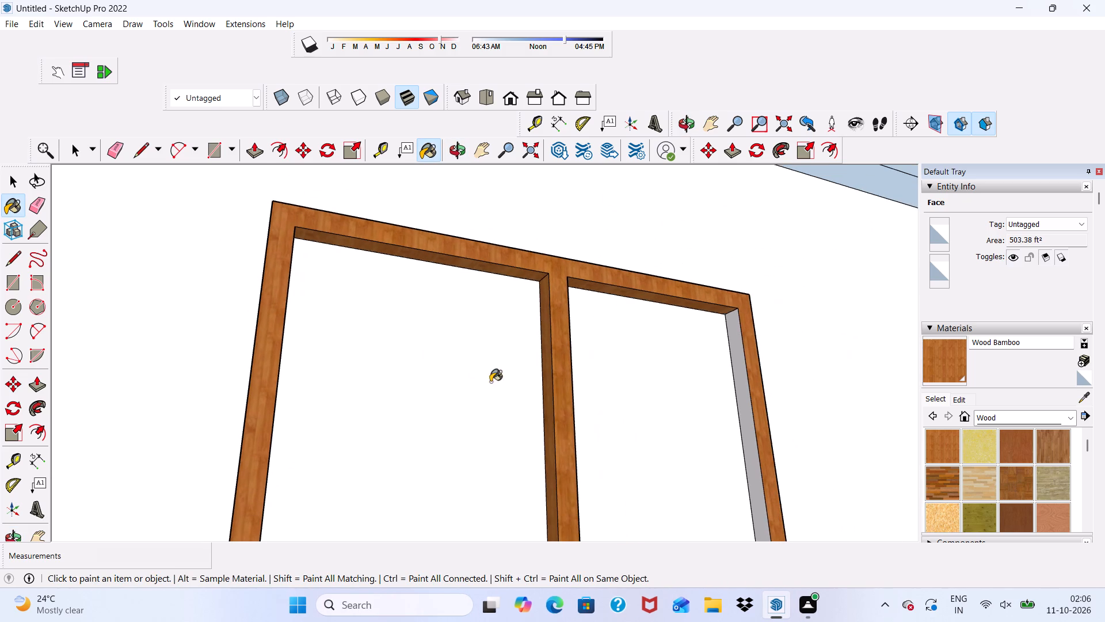
scroll(1103, 256, down, 1)
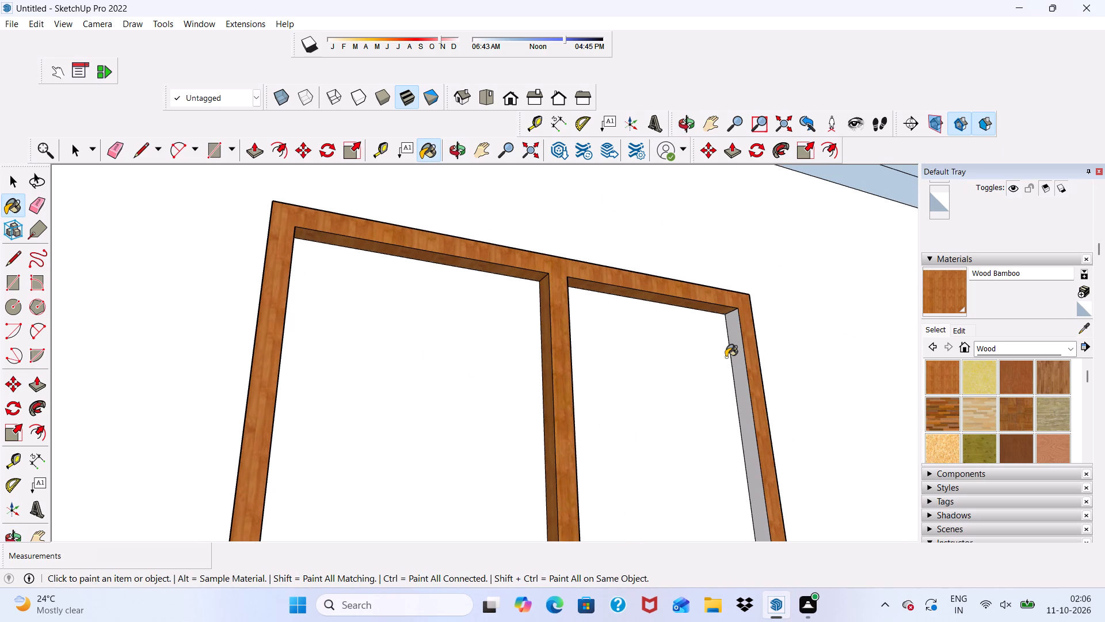
click(738, 359)
Paint the front face of the left window frame on the top-level left-hand balcony with Wood Bamboo.
middle_drag(734, 359, 468, 417)
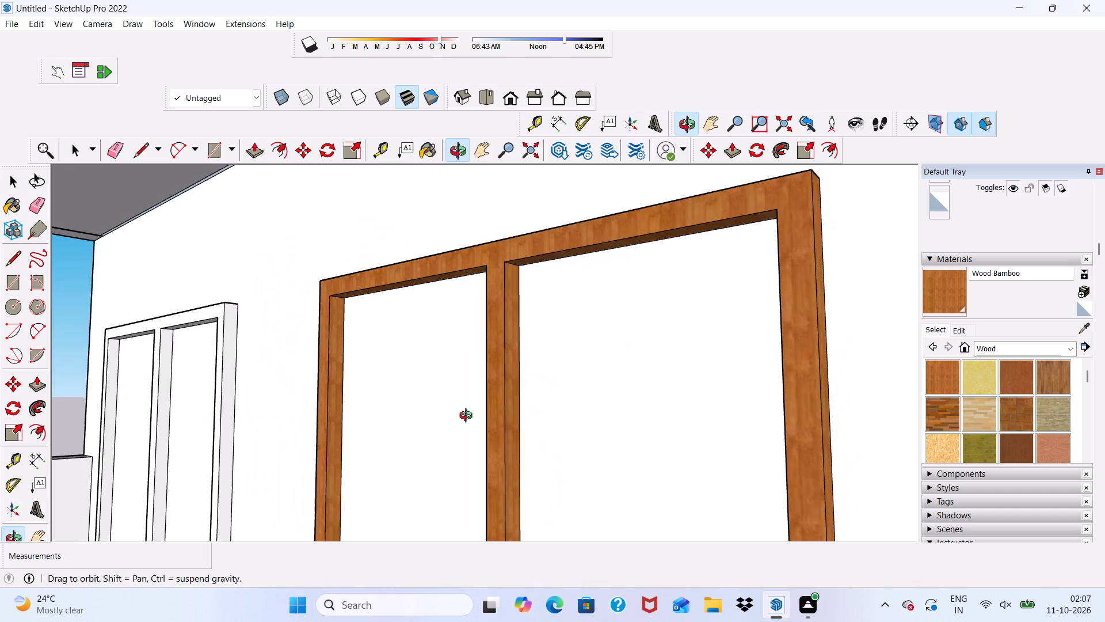
middle_drag(468, 417, 458, 408)
scroll(413, 353, up, 2)
scroll(417, 336, down, 9)
scroll(672, 323, down, 1)
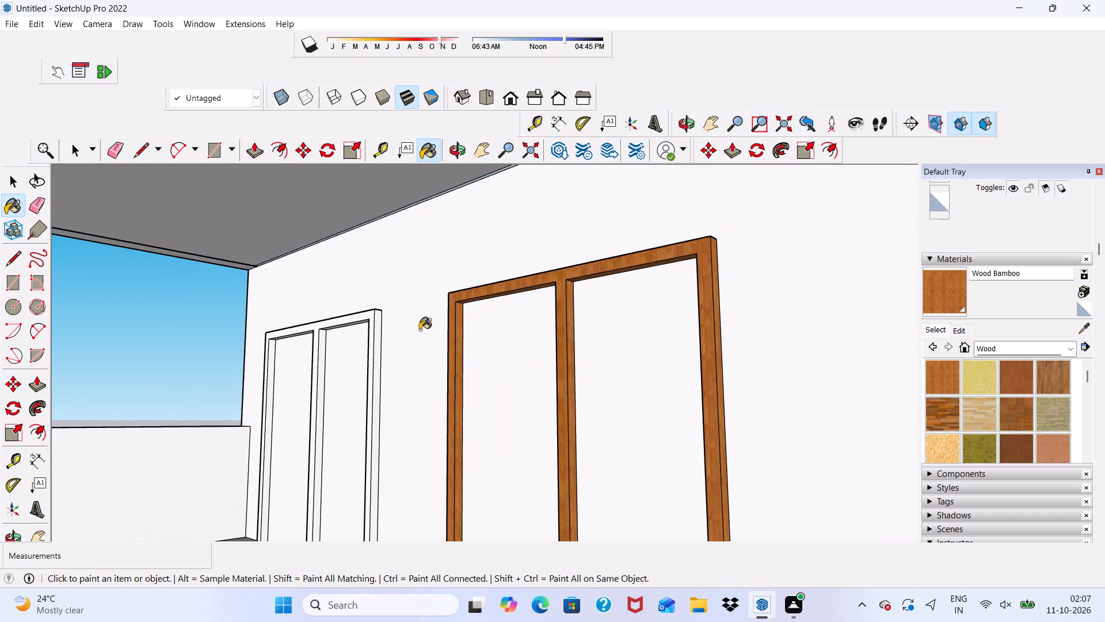
scroll(320, 347, up, 11)
click(323, 301)
Paint the left frame's right post inner face and mullion left face with Wood Bamboo.
scroll(323, 301, down, 1)
middle_drag(353, 329, 527, 316)
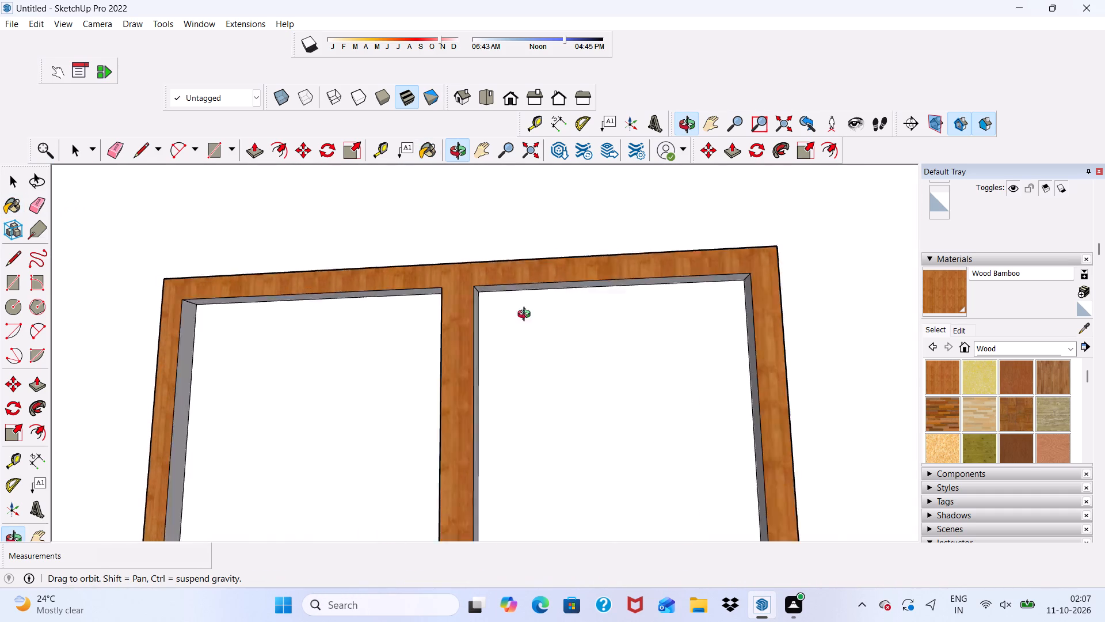
middle_drag(527, 316, 612, 353)
scroll(635, 338, up, 5)
scroll(653, 336, down, 1)
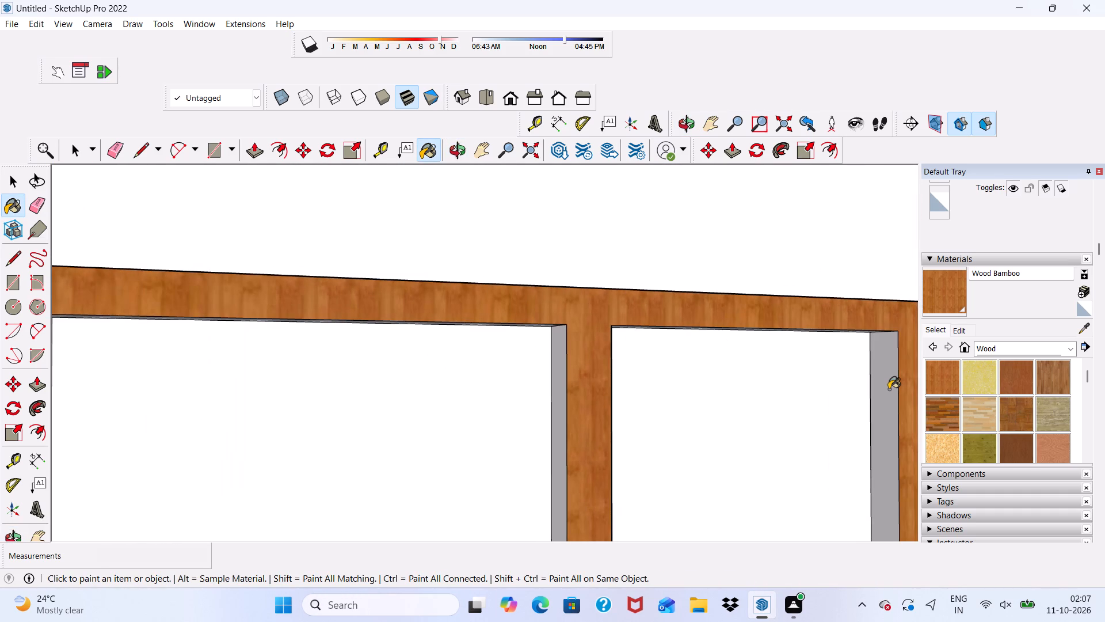
click(889, 389)
click(568, 383)
scroll(562, 387, up, 4)
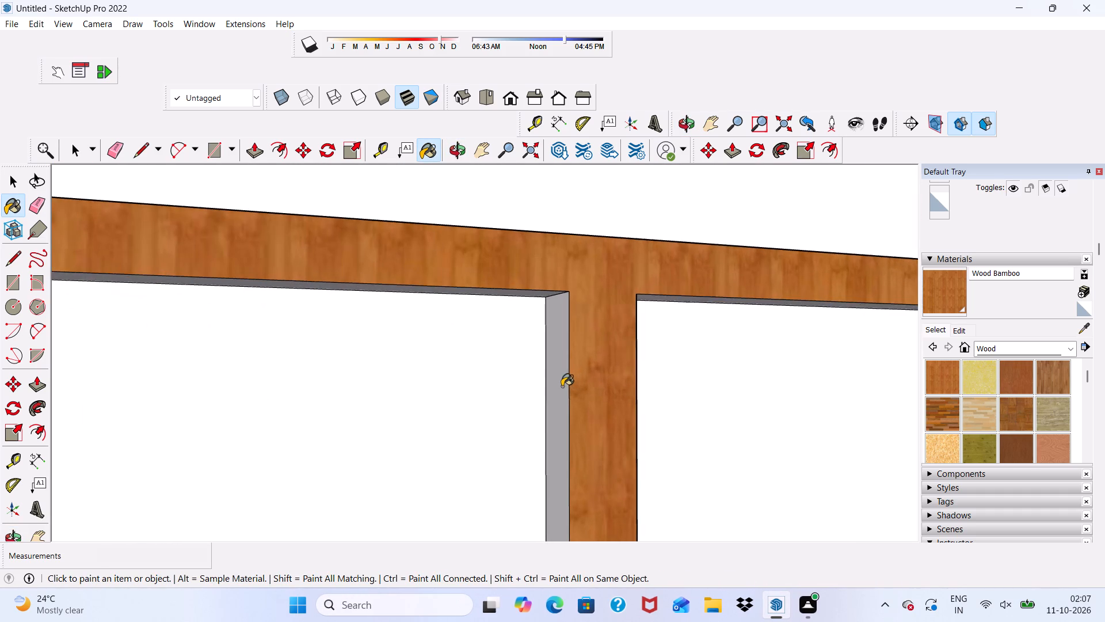
click(562, 386)
scroll(562, 385, down, 7)
middle_drag(657, 365, 491, 325)
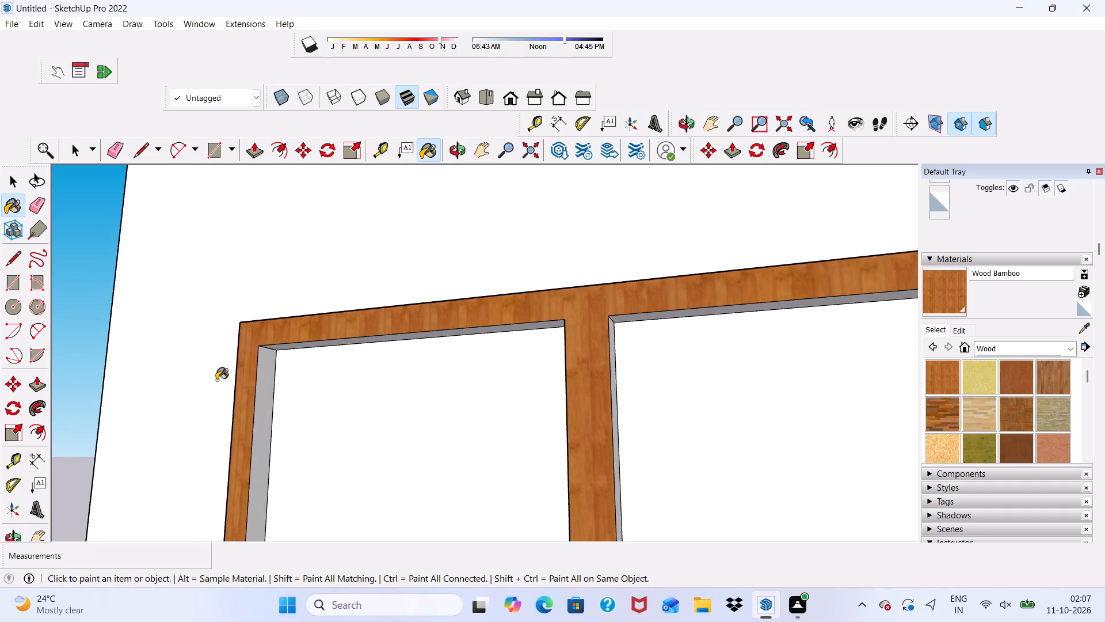
Paint the left window frame's left post inner face and the top rail's underside in both openings with Wood Bamboo.
click(268, 392)
middle_drag(279, 392, 303, 308)
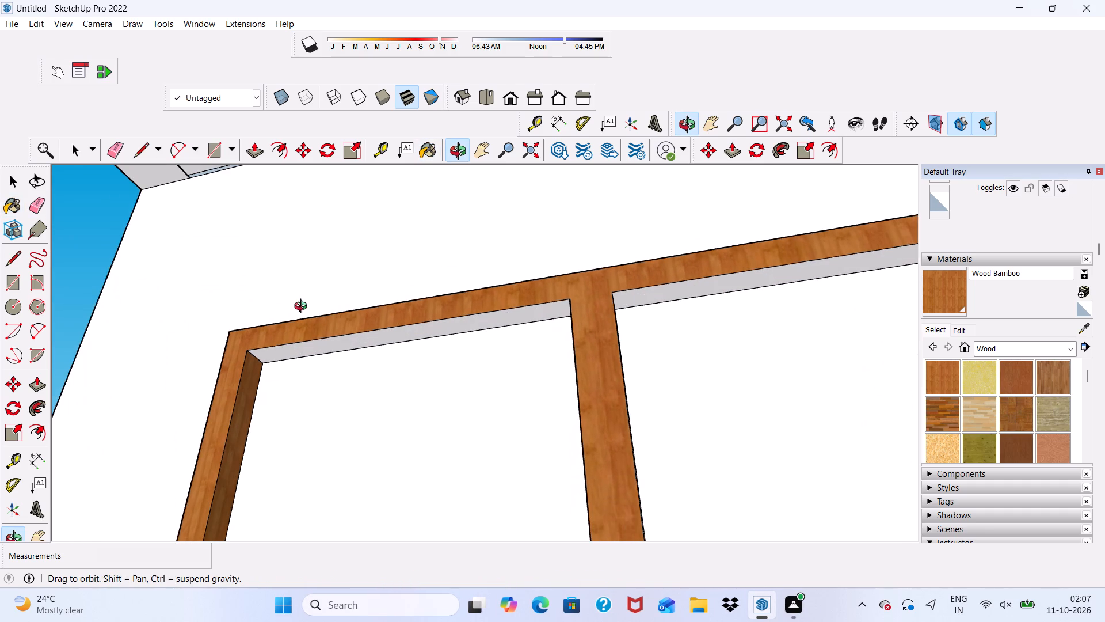
middle_drag(303, 308, 304, 307)
double_click(316, 342)
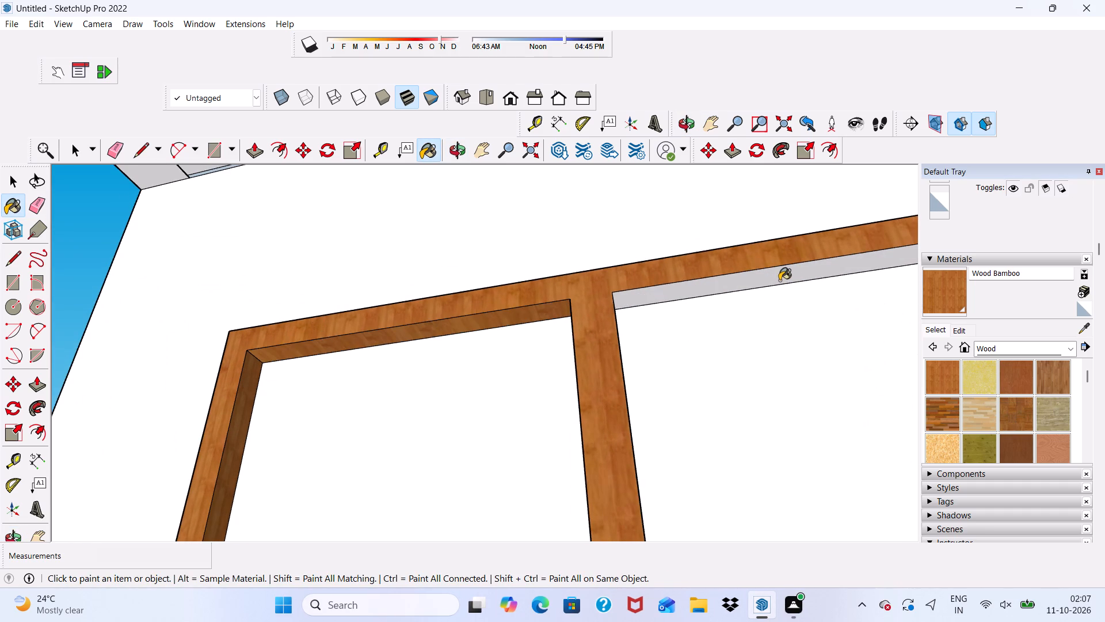
click(771, 276)
Paint the outer left side faces of both window frames on the top-level left-hand balcony with Wood Bamboo.
scroll(615, 264, down, 11)
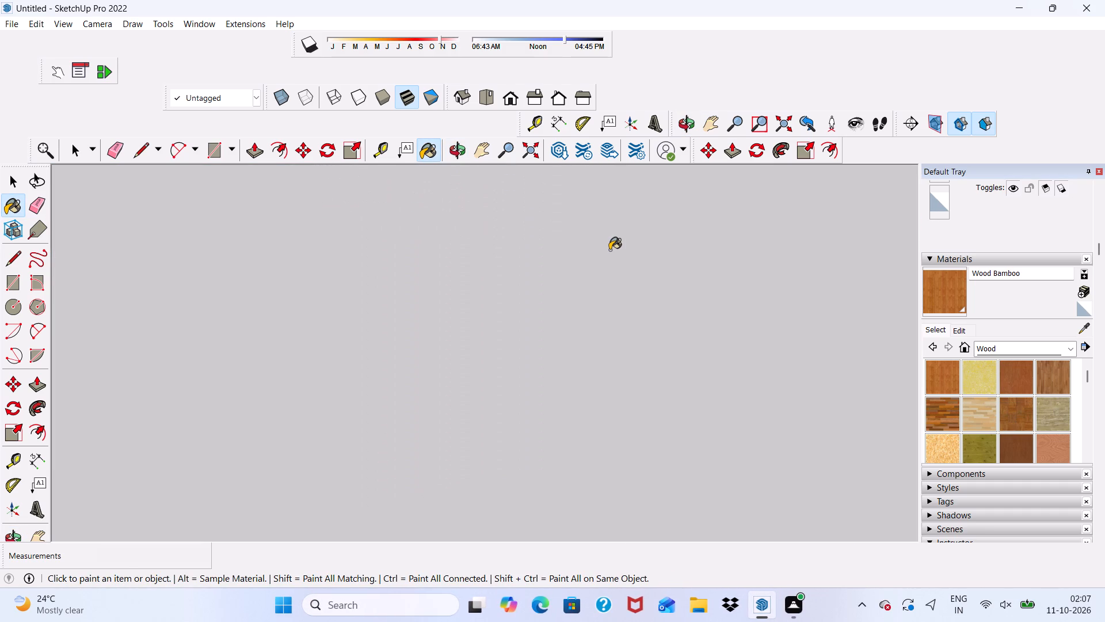
scroll(609, 250, down, 5)
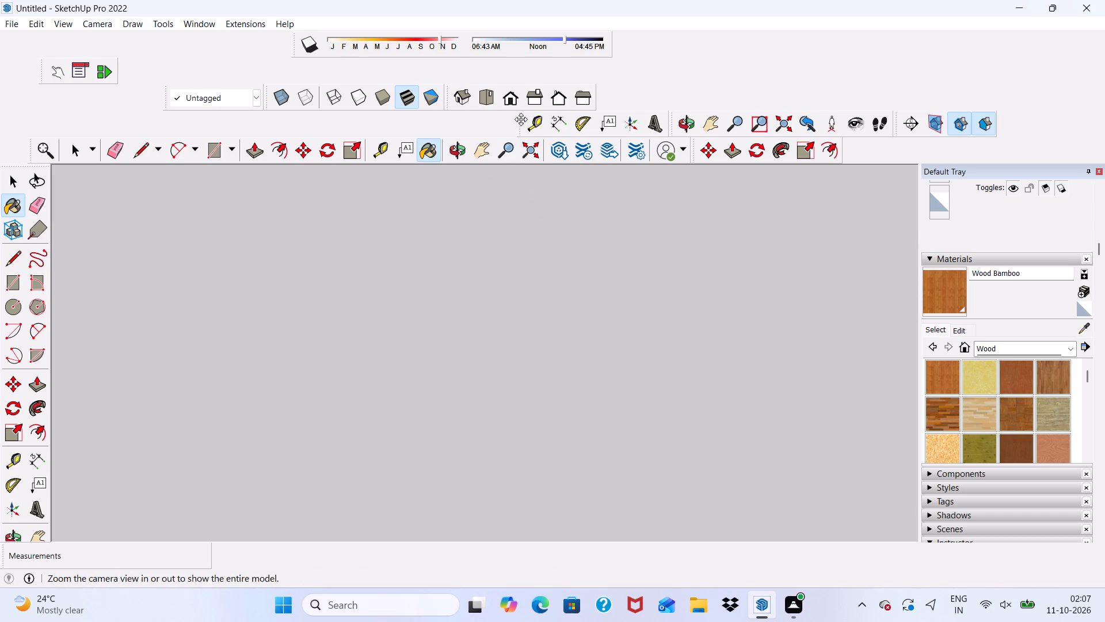
click(508, 107)
scroll(543, 164, down, 5)
scroll(585, 243, down, 3)
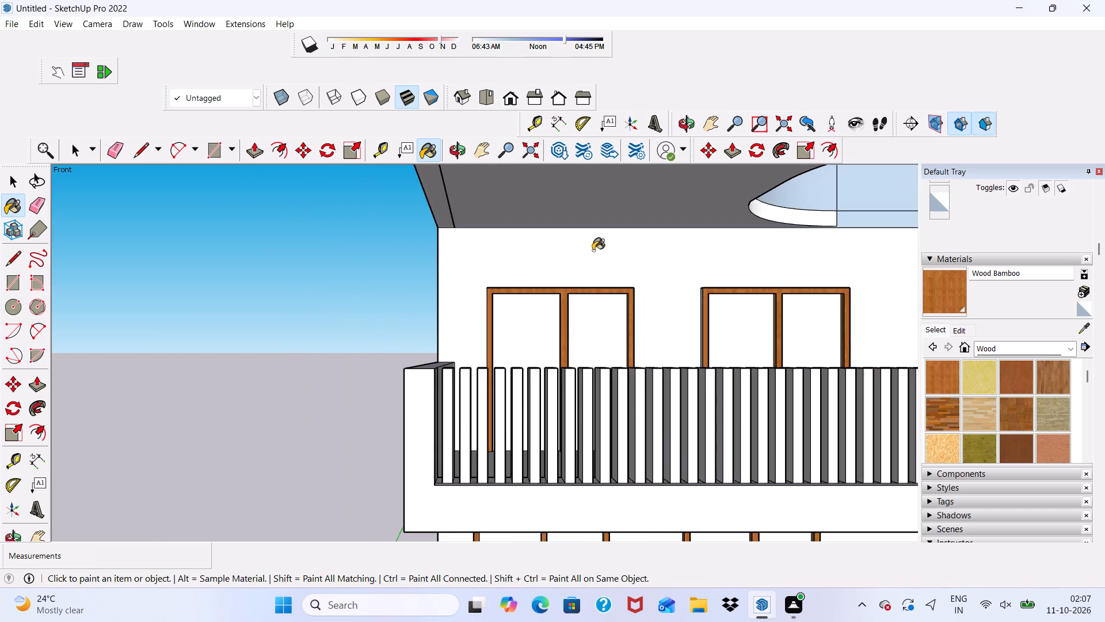
scroll(593, 251, down, 2)
scroll(531, 310, up, 5)
middle_drag(536, 313, 762, 354)
scroll(578, 226, up, 5)
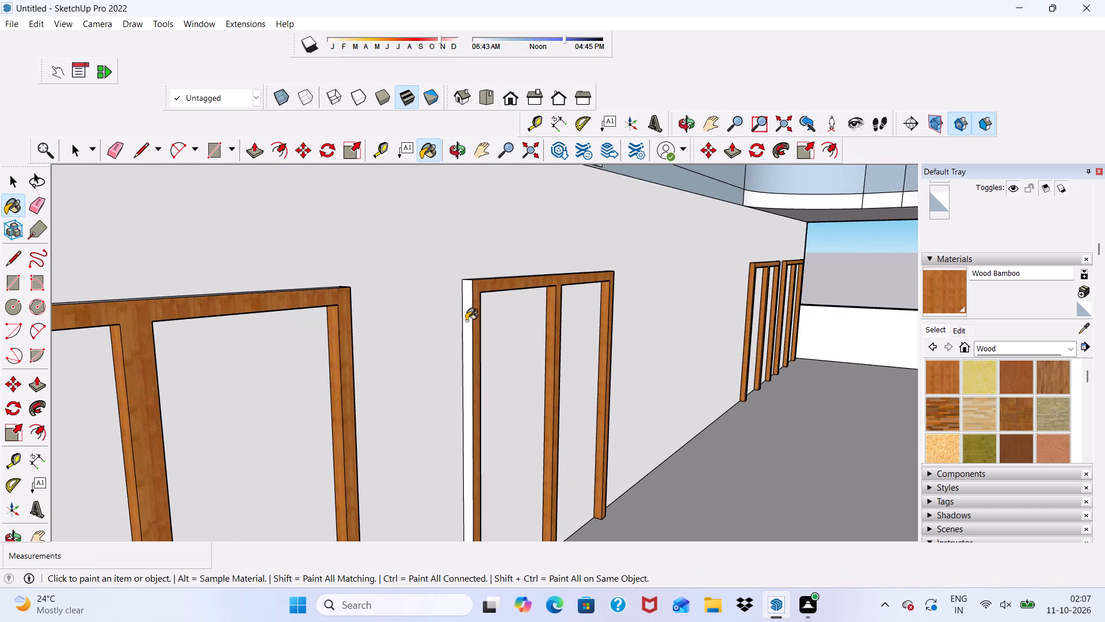
click(466, 321)
scroll(469, 314, down, 5)
scroll(218, 361, up, 4)
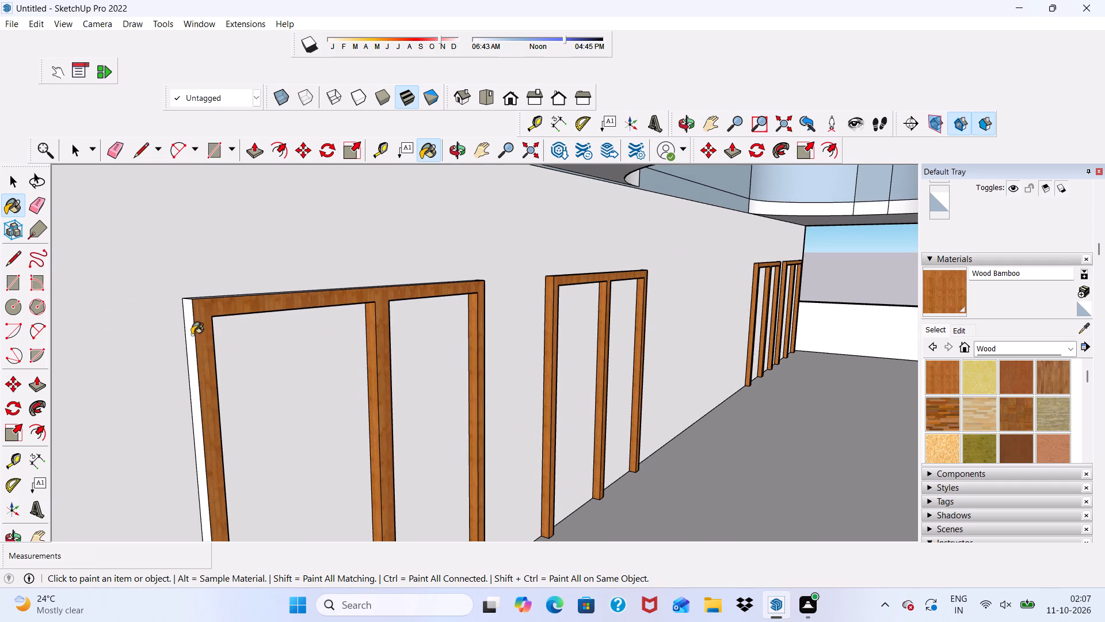
click(189, 333)
Paint the left frame's top face, mullion right face and right post's outer side with Wood Bamboo.
scroll(245, 317, down, 1)
middle_drag(250, 319, 214, 354)
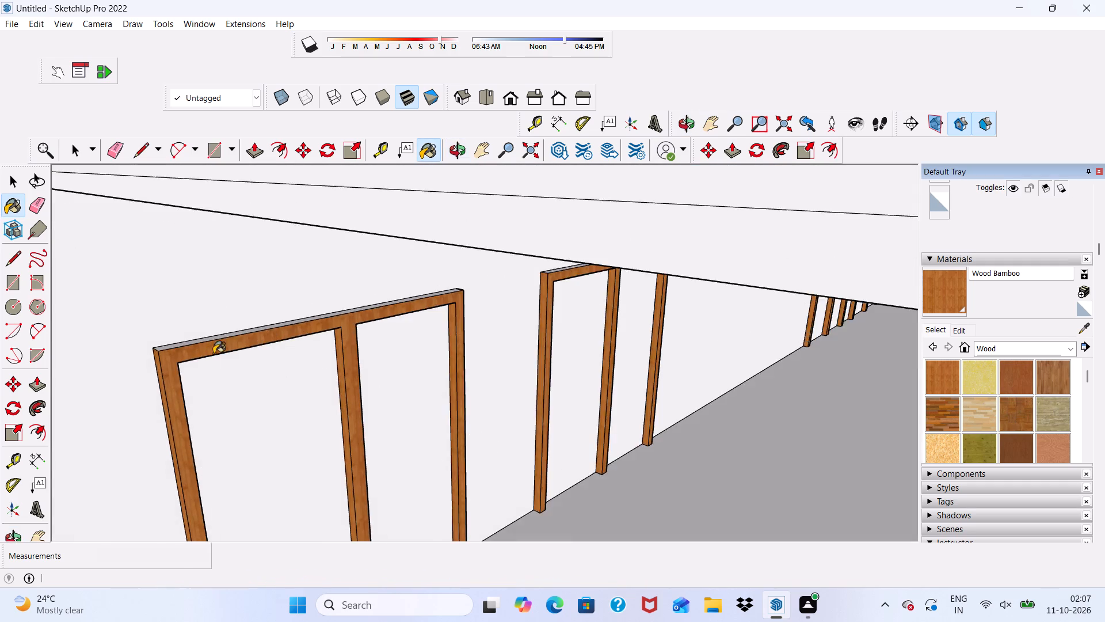
scroll(218, 337, up, 5)
click(218, 336)
scroll(525, 332, down, 1)
middle_drag(532, 340, 428, 340)
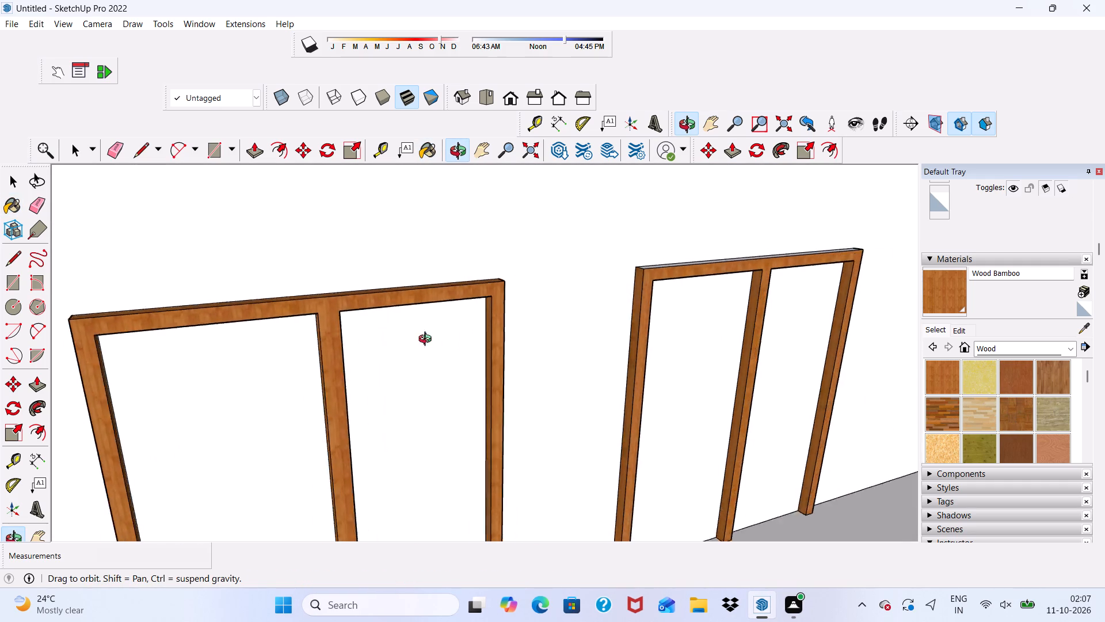
middle_drag(428, 340, 258, 335)
scroll(270, 340, up, 5)
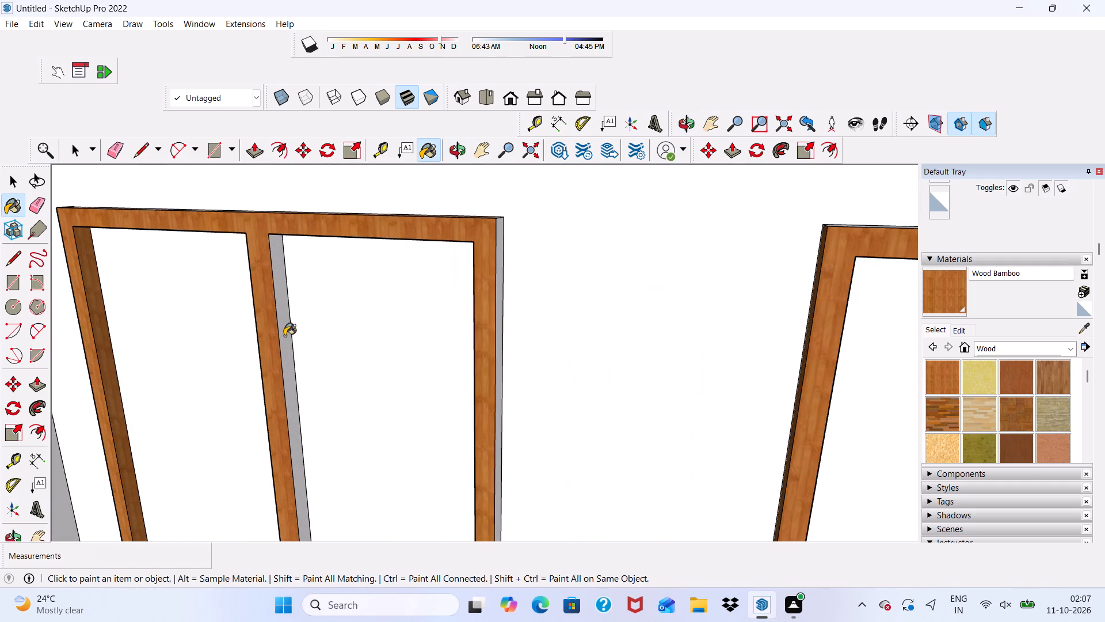
click(284, 336)
scroll(556, 293, up, 4)
click(467, 318)
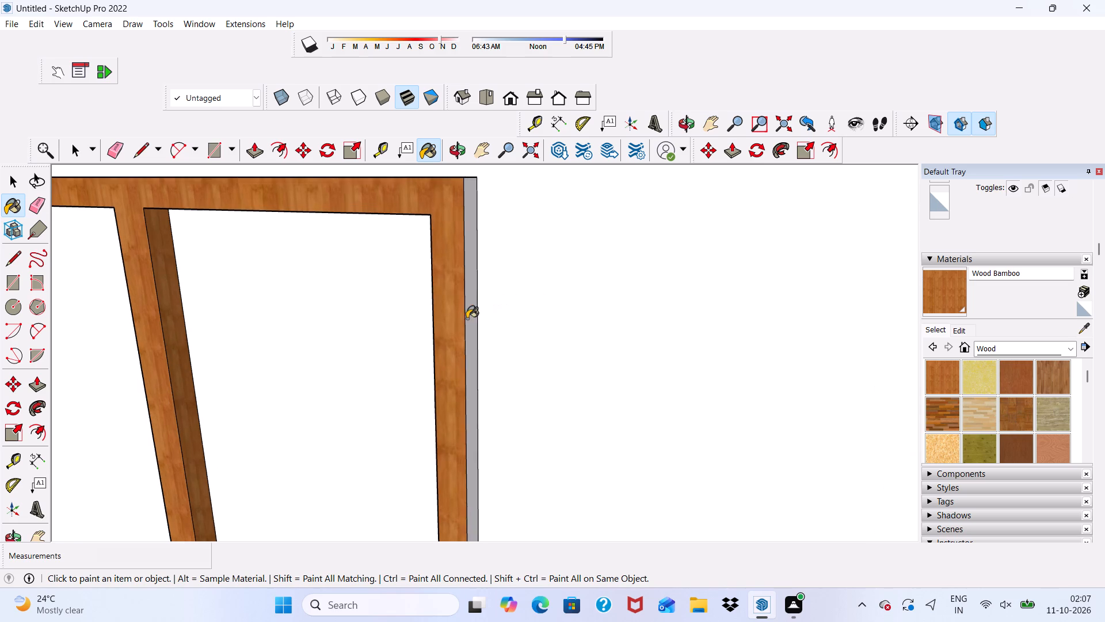
Paint the top face of the right window frame on the same balcony with Wood Bamboo.
scroll(475, 323, down, 9)
middle_drag(489, 279, 567, 255)
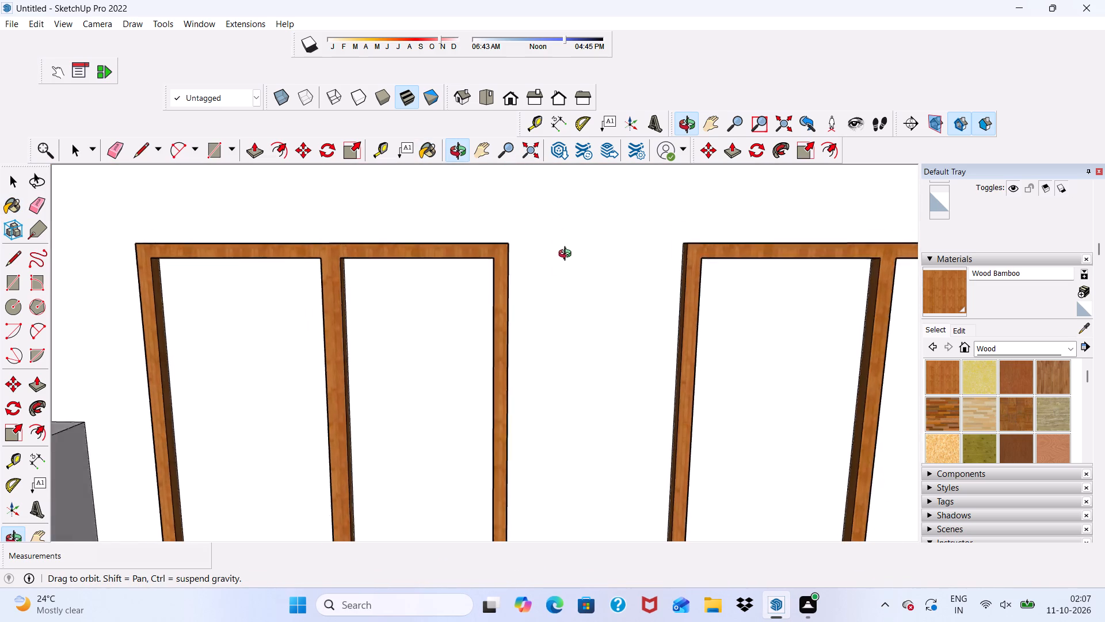
middle_drag(567, 255, 554, 300)
scroll(755, 258, up, 9)
click(719, 287)
Examine the window frames and balconies on both sides of the building from several angles.
scroll(638, 272, down, 5)
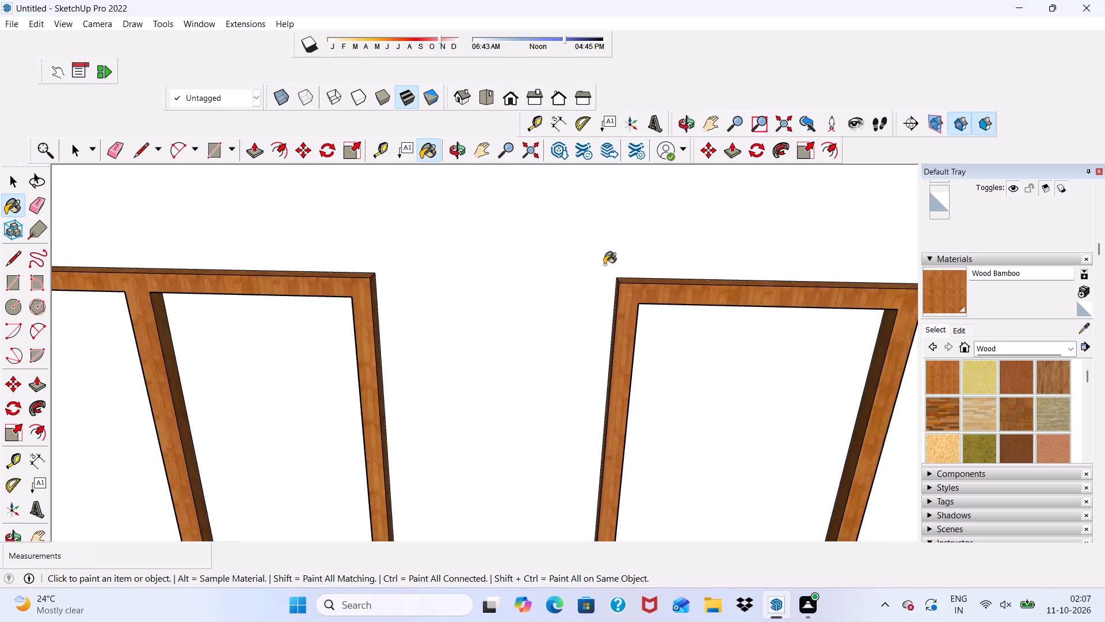
scroll(604, 264, down, 6)
scroll(610, 376, down, 16)
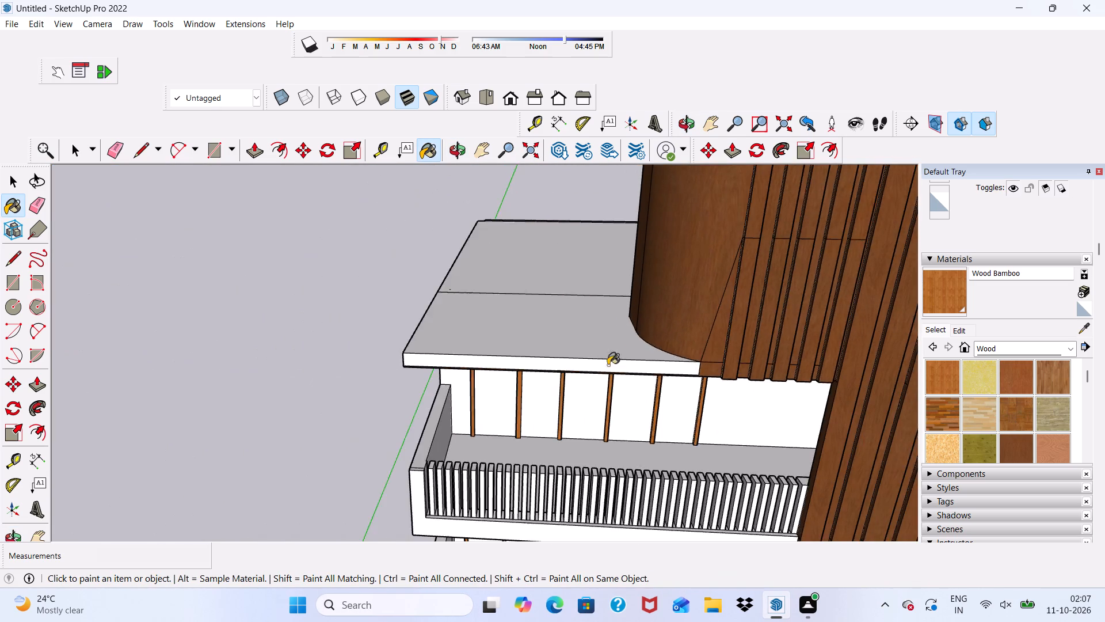
scroll(608, 365, down, 5)
middle_drag(588, 423, 609, 240)
scroll(714, 234, up, 1)
scroll(669, 307, down, 5)
scroll(482, 330, down, 5)
middle_drag(614, 433, 512, 499)
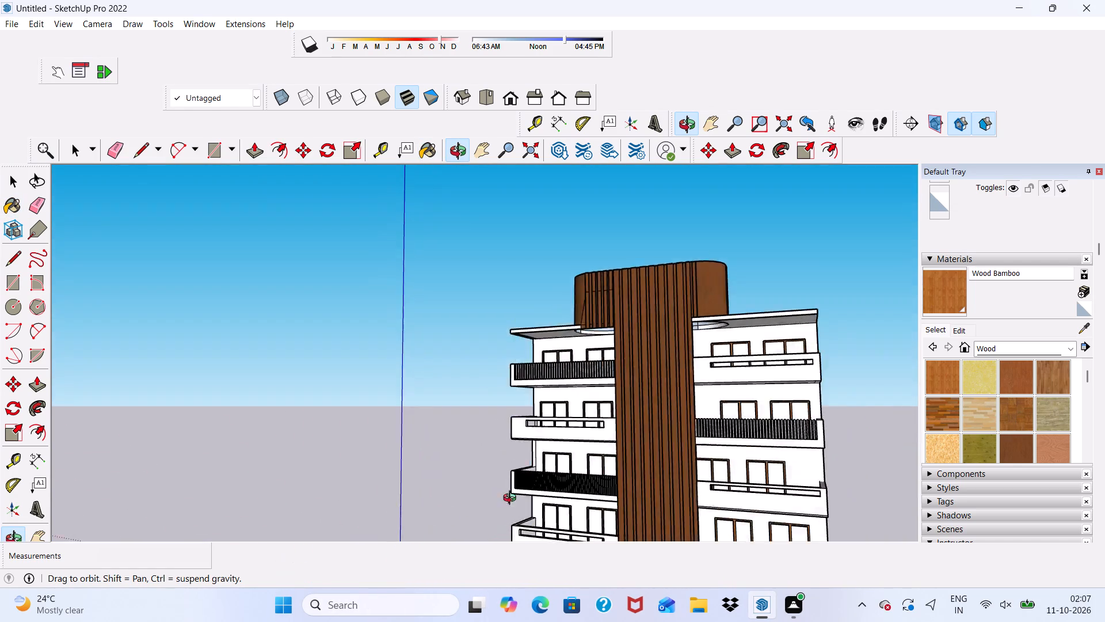
middle_drag(512, 499, 668, 456)
key(space)
scroll(679, 450, up, 6)
scroll(559, 329, down, 4)
middle_drag(620, 298, 491, 503)
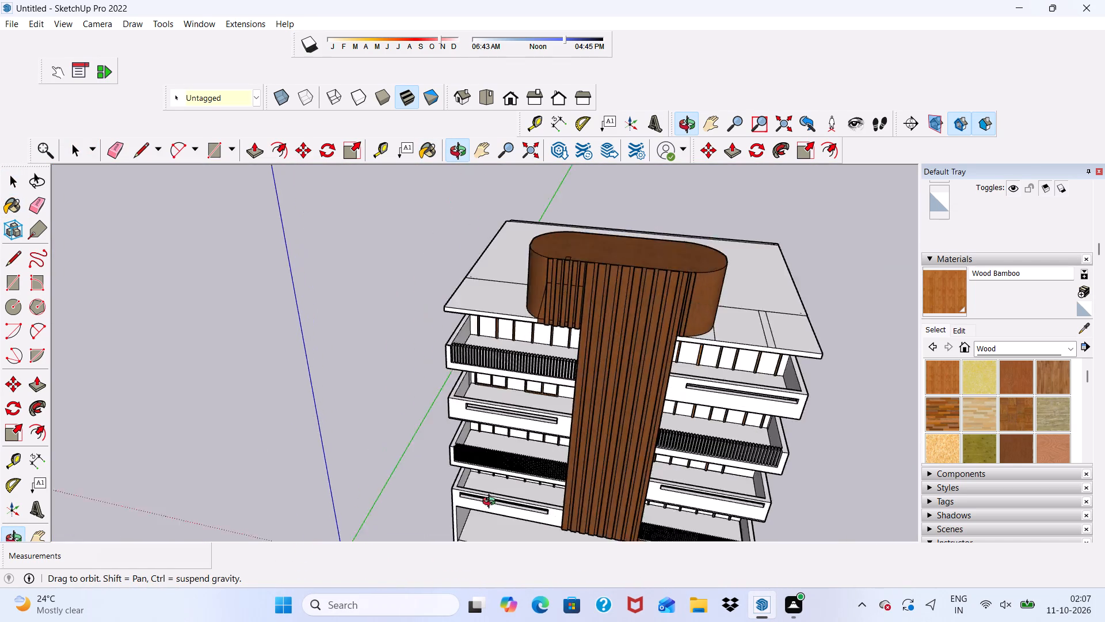
middle_drag(491, 503, 597, 399)
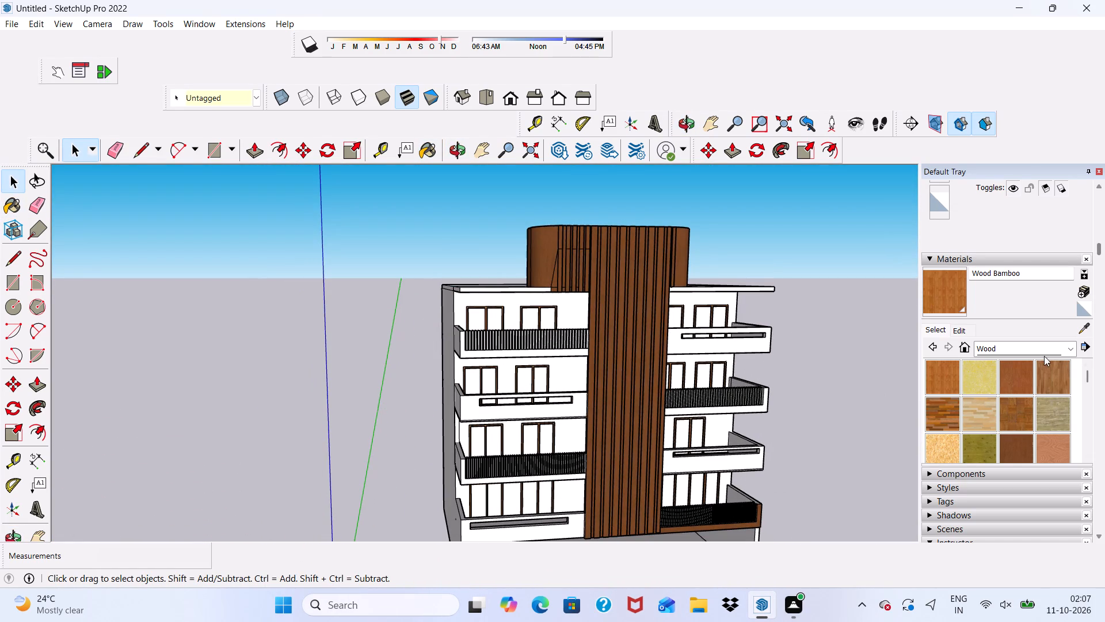
Paint both panes of the outer window on the top-level right-hand balcony with Translucent Glass Blue from Glass and Mirrors.
click(1074, 347)
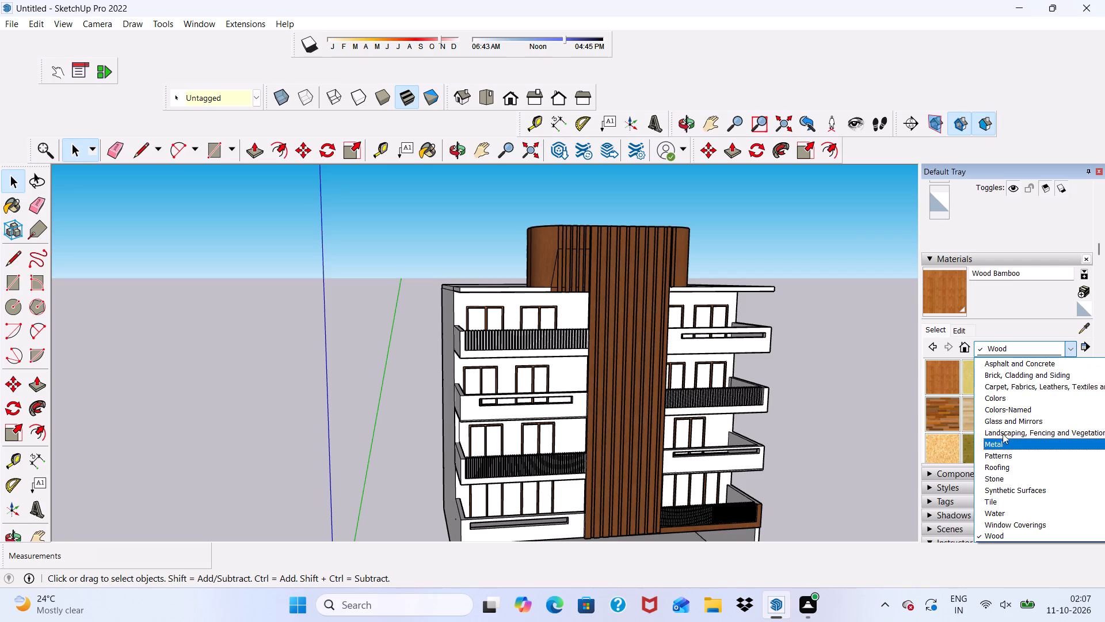
click(1005, 407)
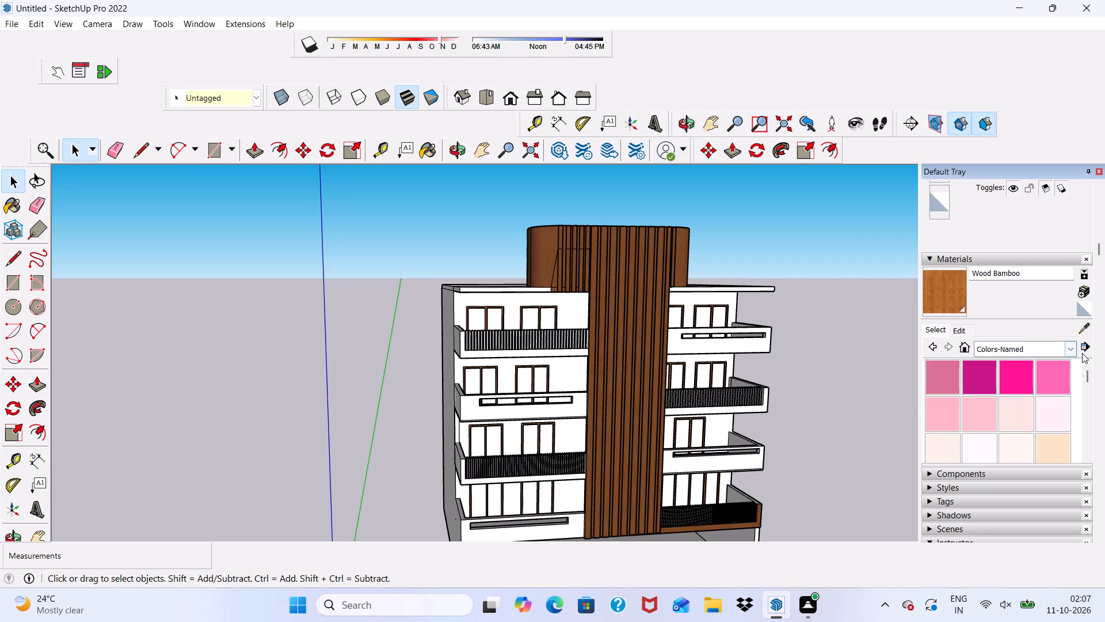
click(1073, 350)
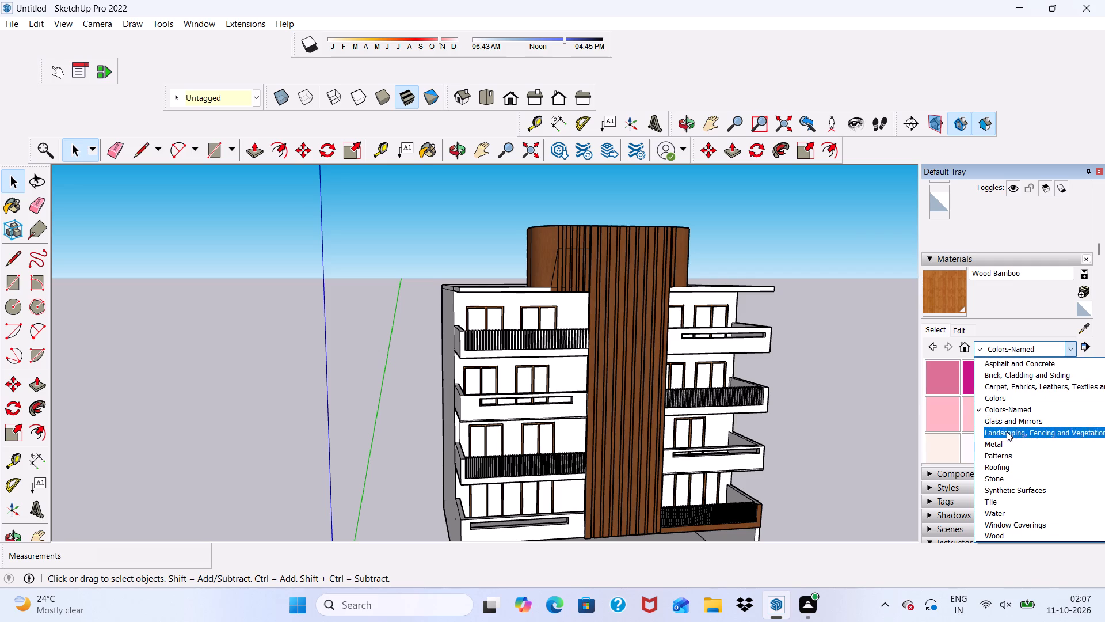
click(1009, 422)
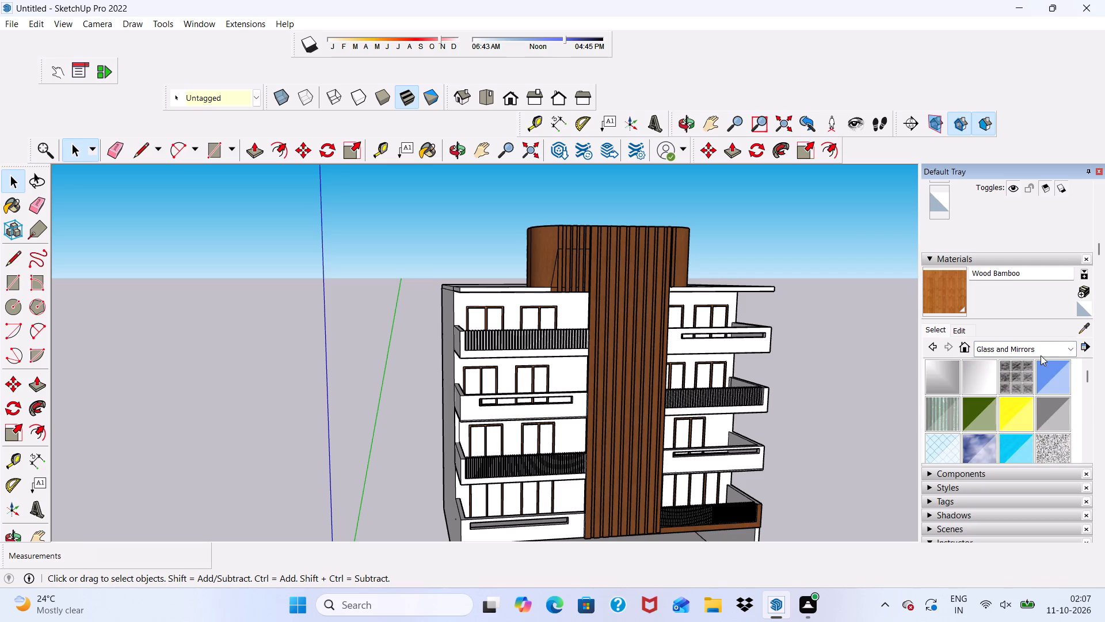
click(1045, 373)
scroll(771, 335, up, 4)
scroll(718, 329, up, 5)
click(666, 317)
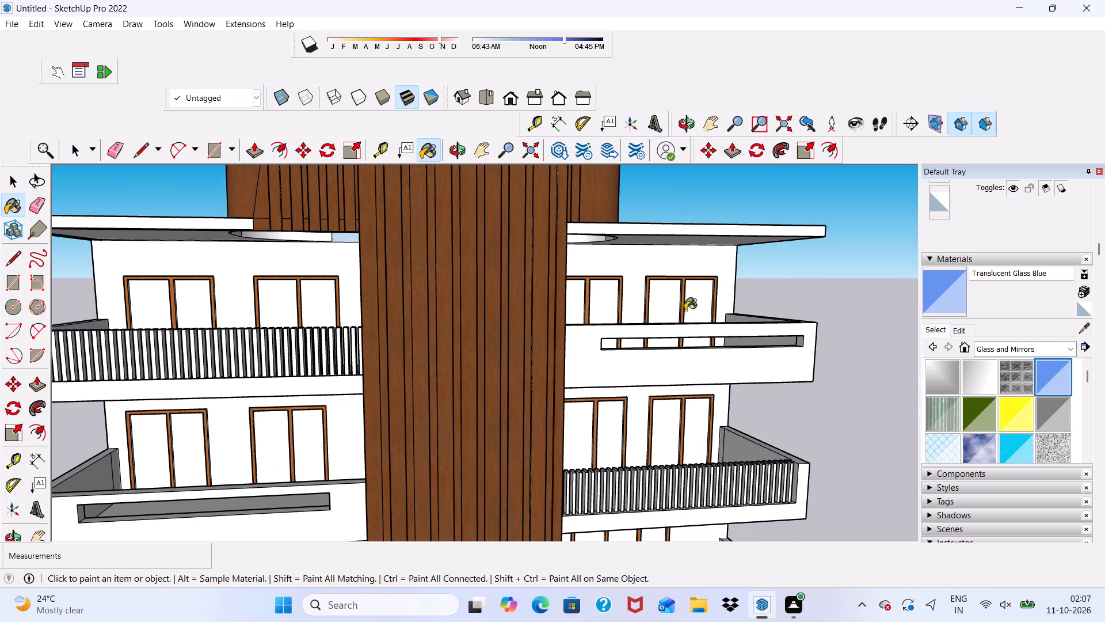
drag(685, 310, 699, 306)
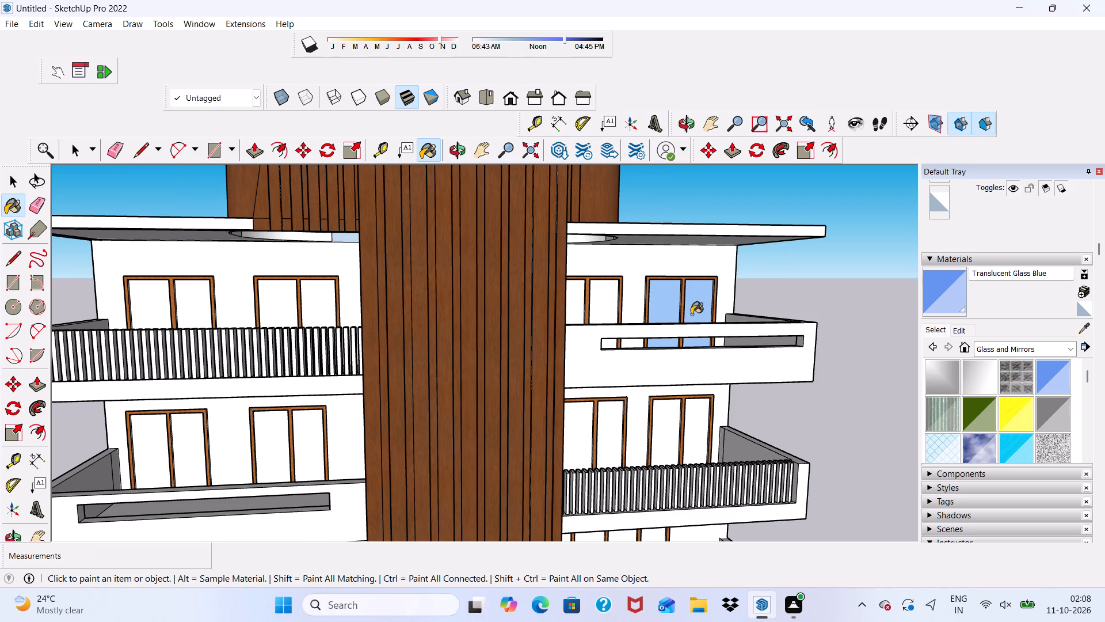
Paint both panes of the inner window on the top-level right-hand balcony with Translucent Glass Gray.
scroll(550, 350, up, 3)
scroll(632, 299, up, 3)
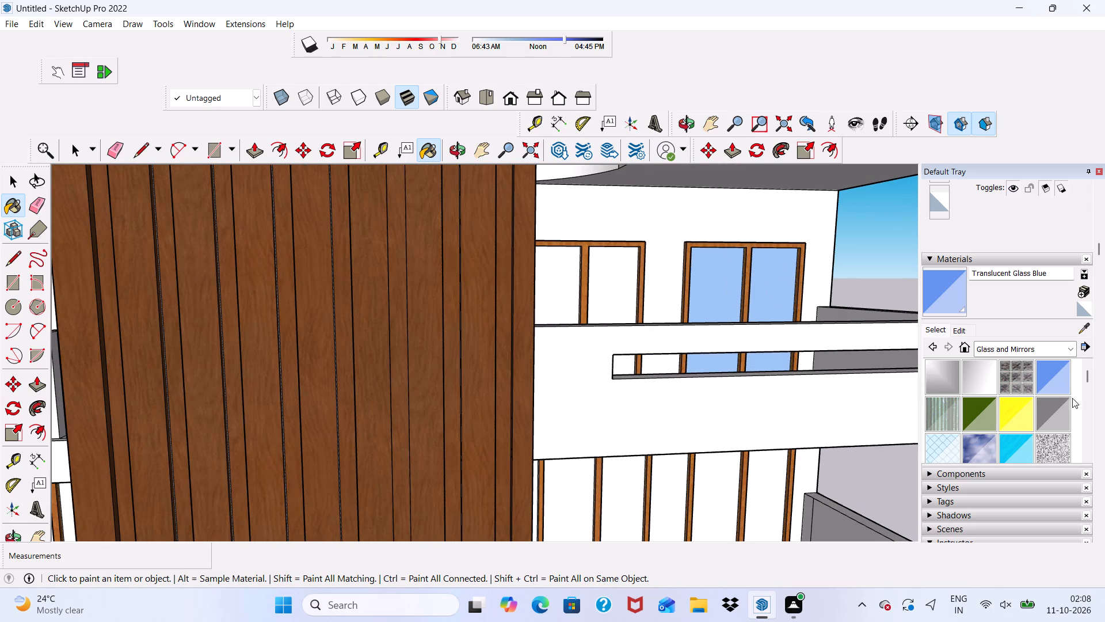
click(1053, 412)
click(633, 275)
scroll(627, 297, down, 5)
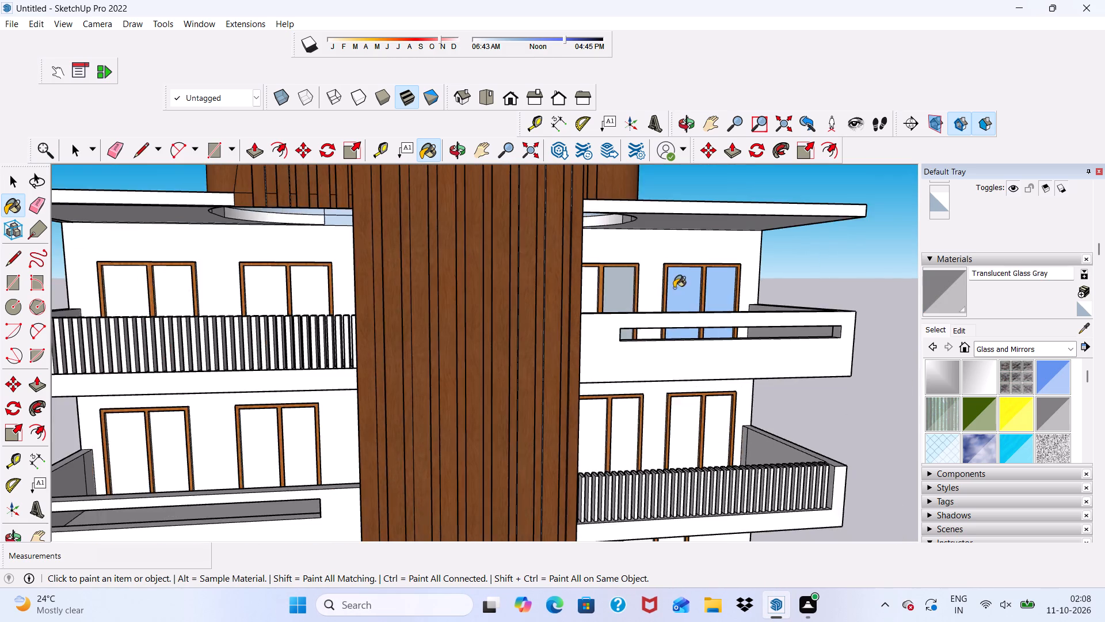
scroll(673, 288, down, 3)
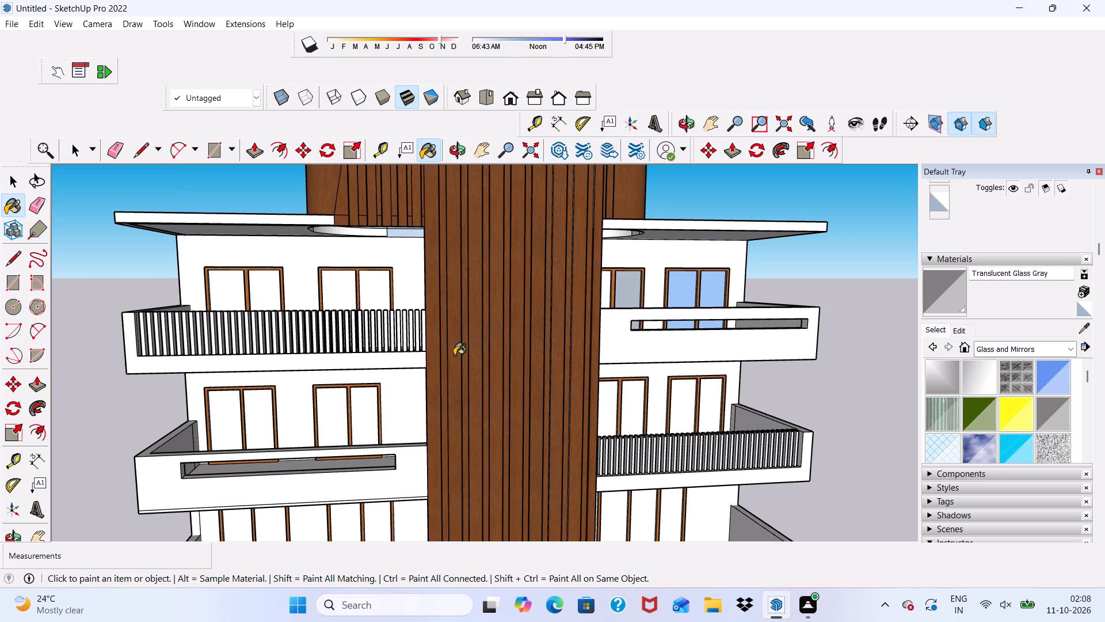
scroll(806, 254, up, 2)
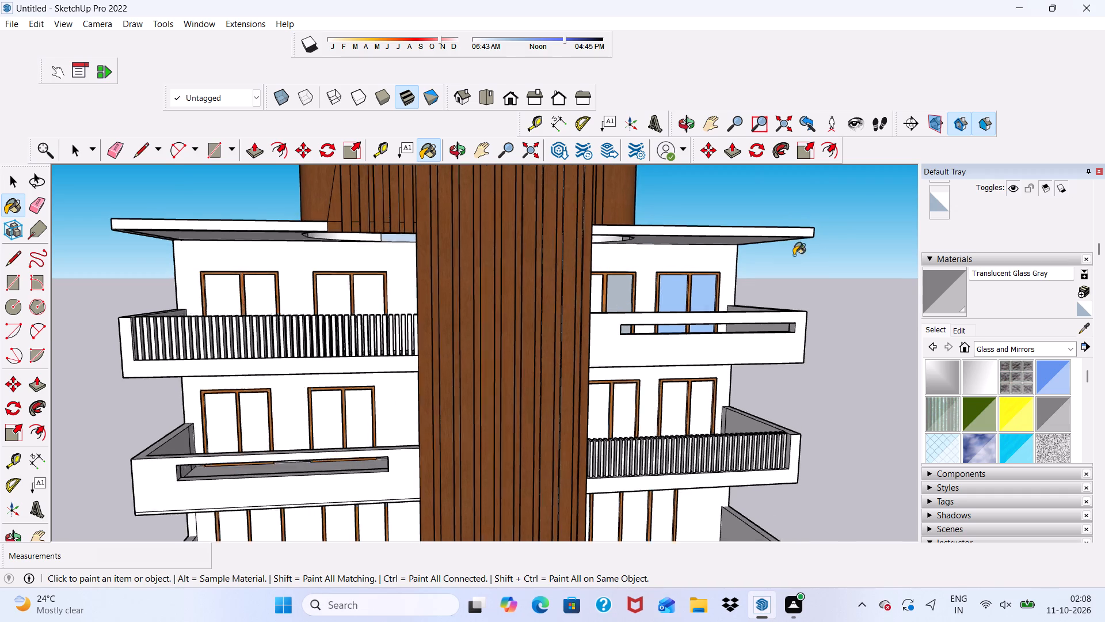
scroll(794, 255, up, 2)
scroll(540, 326, up, 7)
click(534, 299)
Paint the inner windows' panes on the second and third right-hand levels from the top with Translucent Glass Gray.
scroll(534, 299, down, 12)
scroll(656, 376, up, 5)
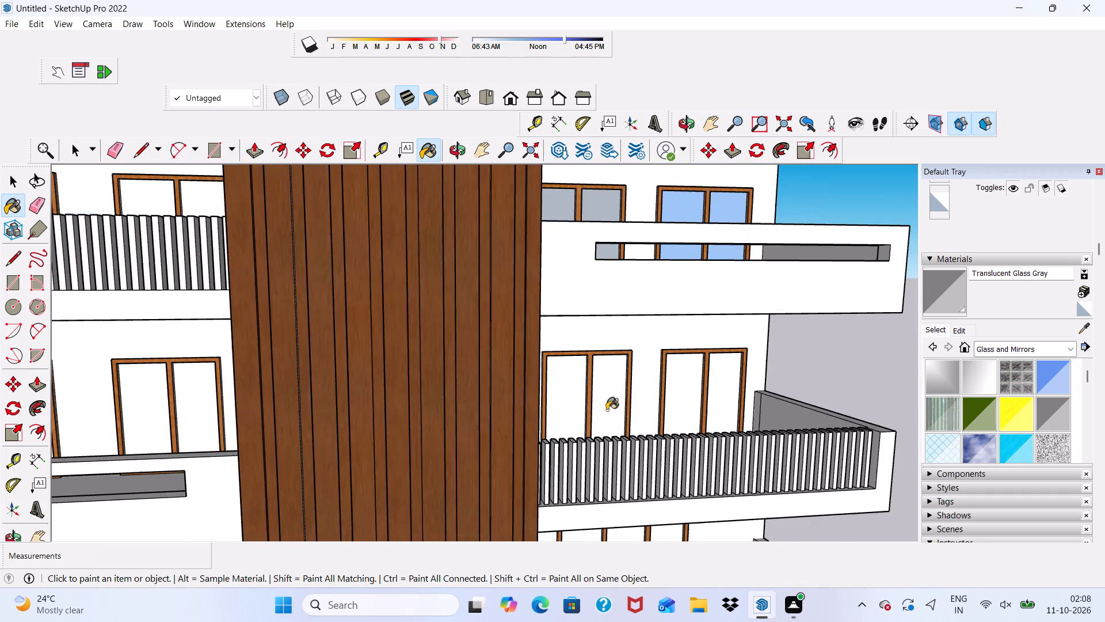
click(568, 395)
click(619, 401)
scroll(631, 366, down, 6)
scroll(629, 501, up, 6)
click(580, 449)
scroll(581, 439, down, 4)
middle_drag(601, 452, 538, 458)
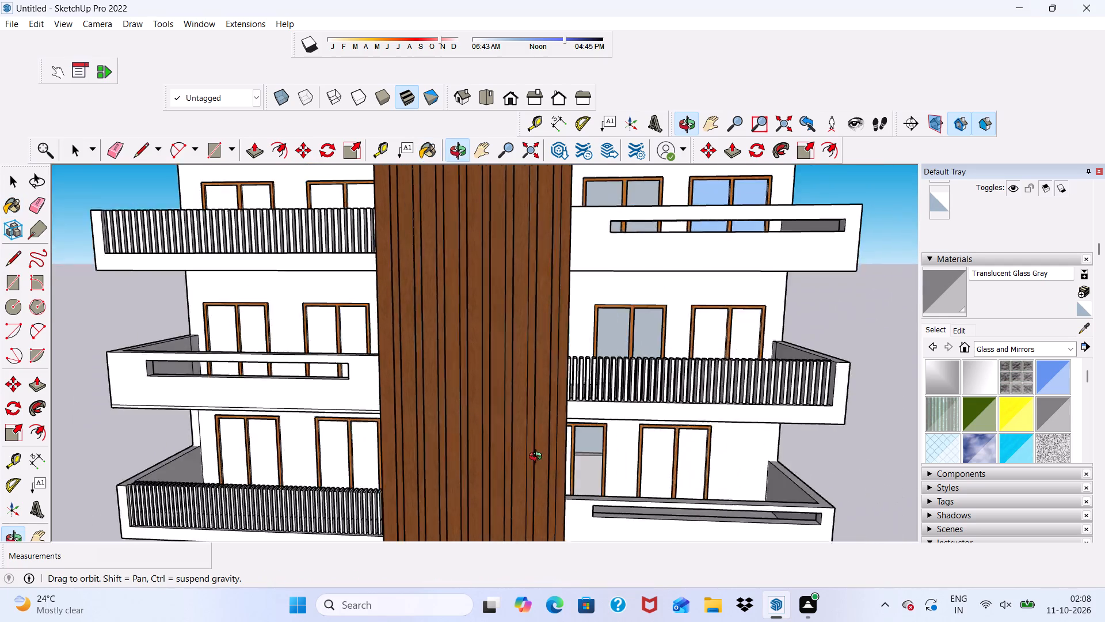
middle_drag(538, 458, 493, 435)
scroll(605, 466, up, 3)
click(567, 446)
Paint both panes of the inner window on the lowest right-hand balcony with Translucent Glass Gray.
scroll(556, 392, down, 12)
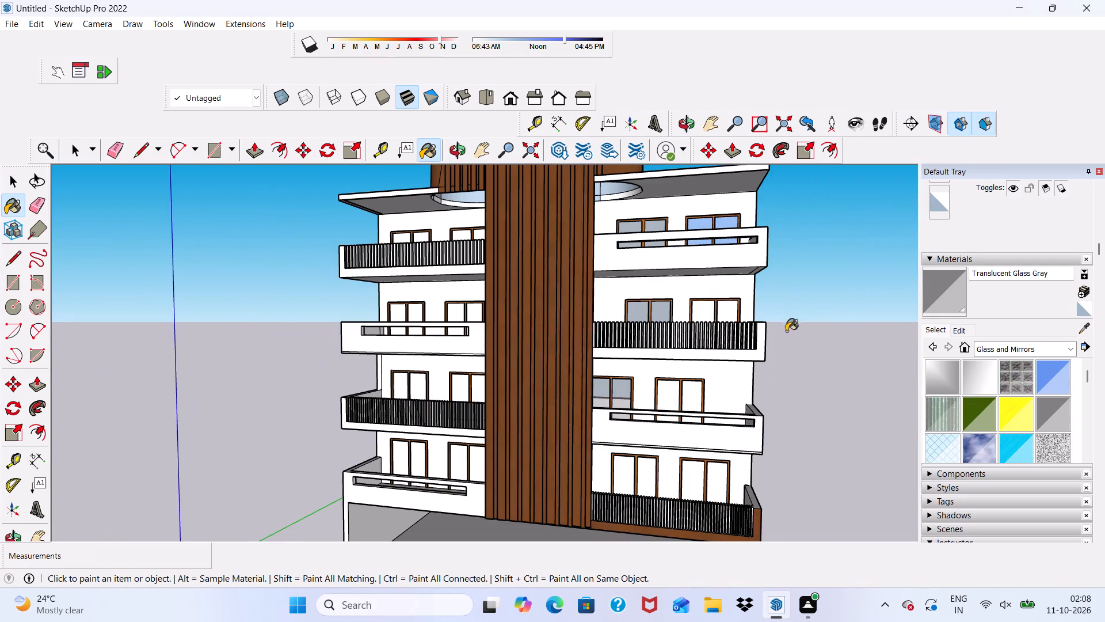
scroll(602, 545, up, 3)
click(642, 442)
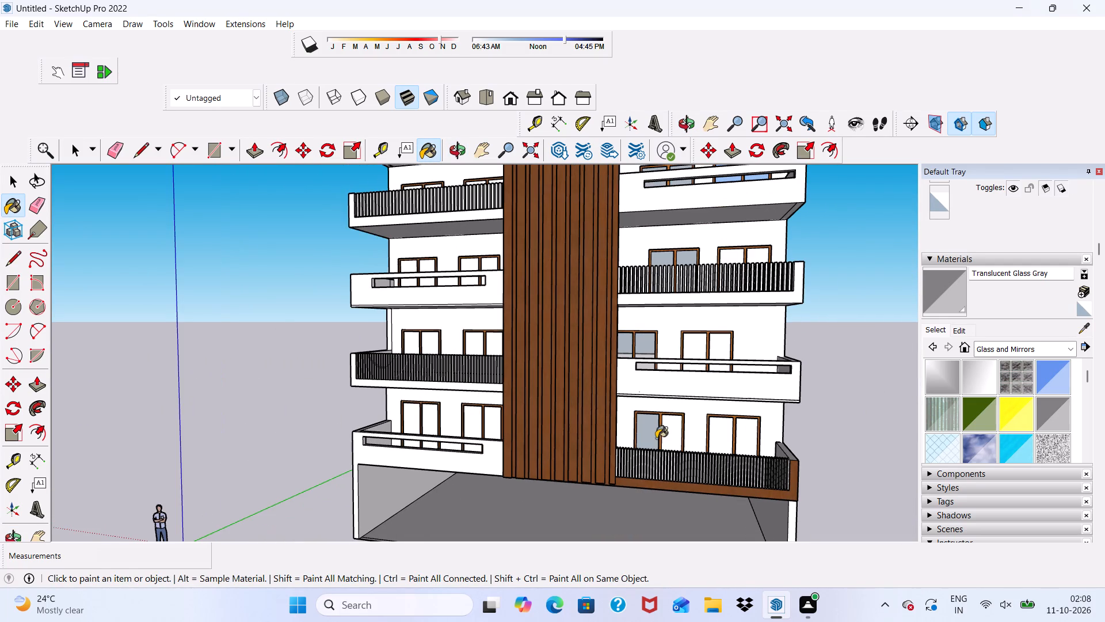
click(666, 435)
Paint both panes of the outer window on the lowest right-hand balcony with Translucent Glass Blue.
click(1064, 377)
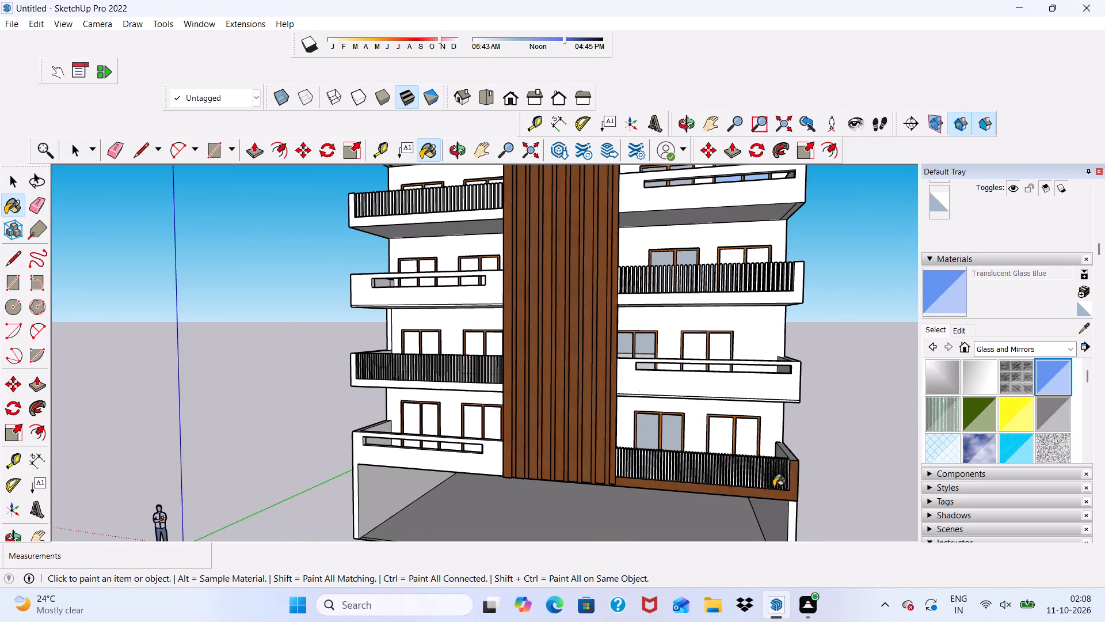
scroll(724, 501, up, 2)
click(731, 433)
click(743, 434)
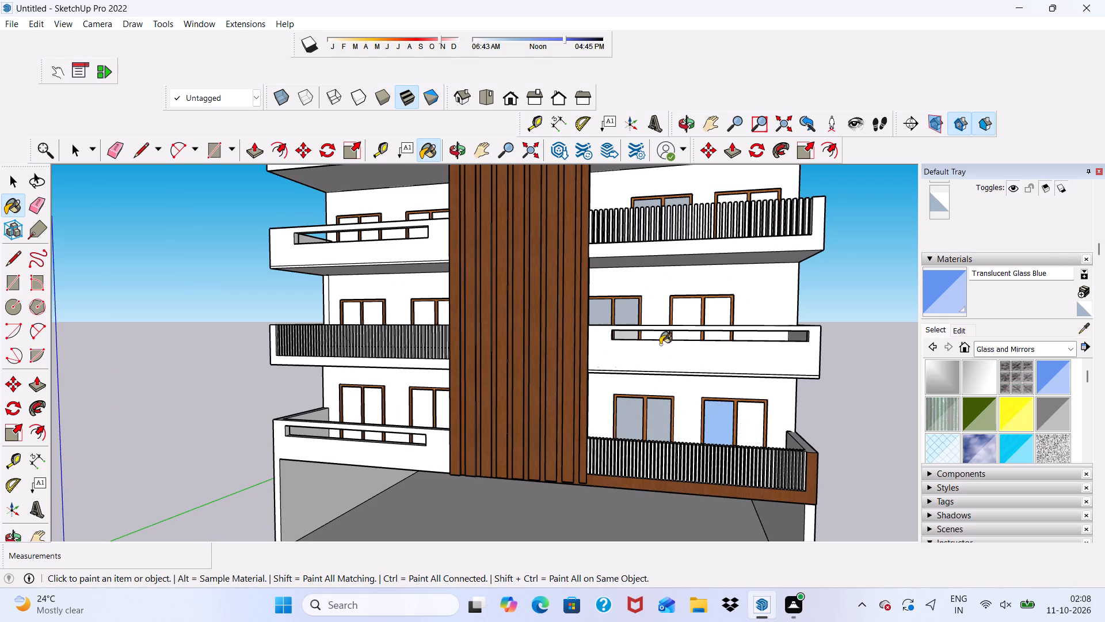
Paint both panes of the outer windows on the next two right-hand levels up with Translucent Glass Blue.
click(696, 308)
click(706, 315)
scroll(704, 299, down, 5)
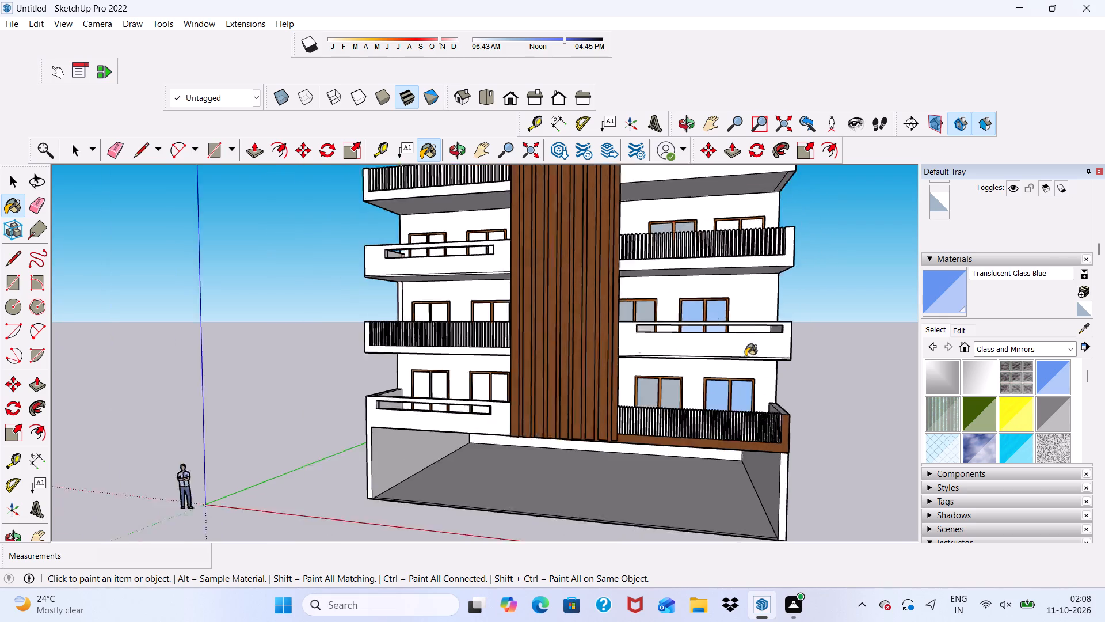
scroll(745, 356, down, 1)
scroll(741, 277, up, 8)
click(723, 241)
click(752, 245)
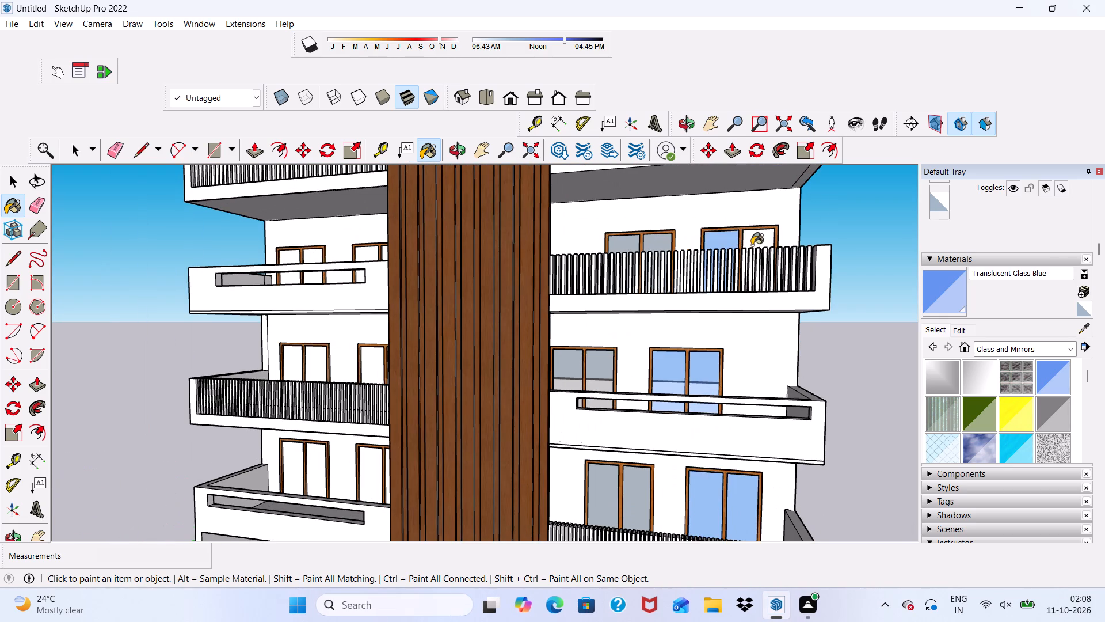
Paint both panes of the inner windows on the top two left-hand levels with Translucent Glass Blue.
scroll(754, 250, down, 11)
scroll(623, 313, up, 5)
scroll(566, 183, up, 7)
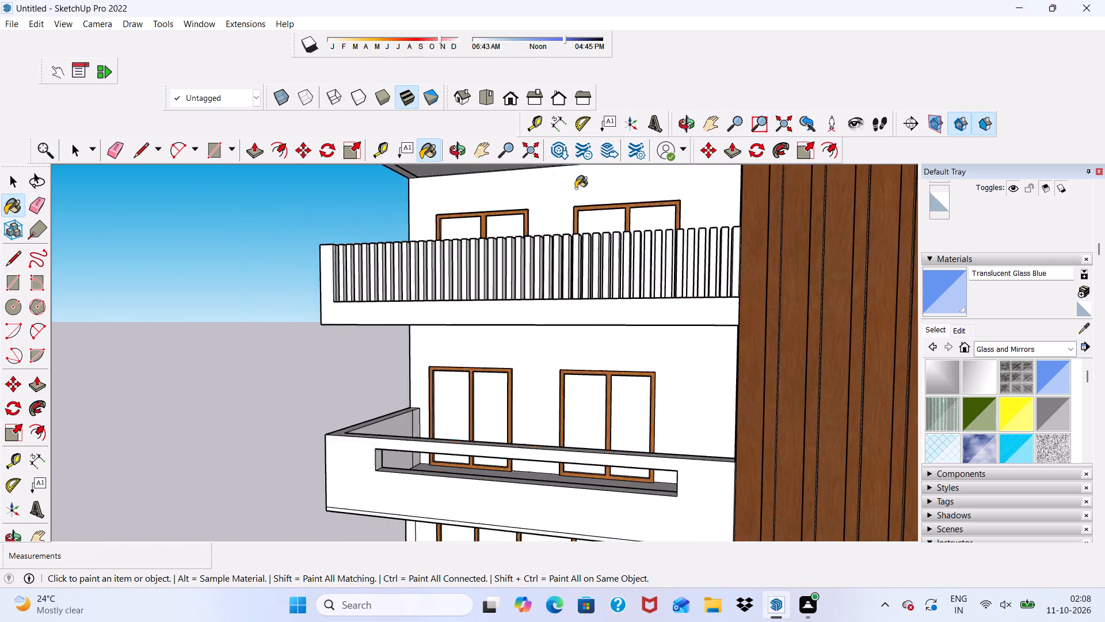
scroll(576, 188, up, 1)
scroll(614, 218, down, 1)
click(614, 218)
click(673, 237)
click(659, 217)
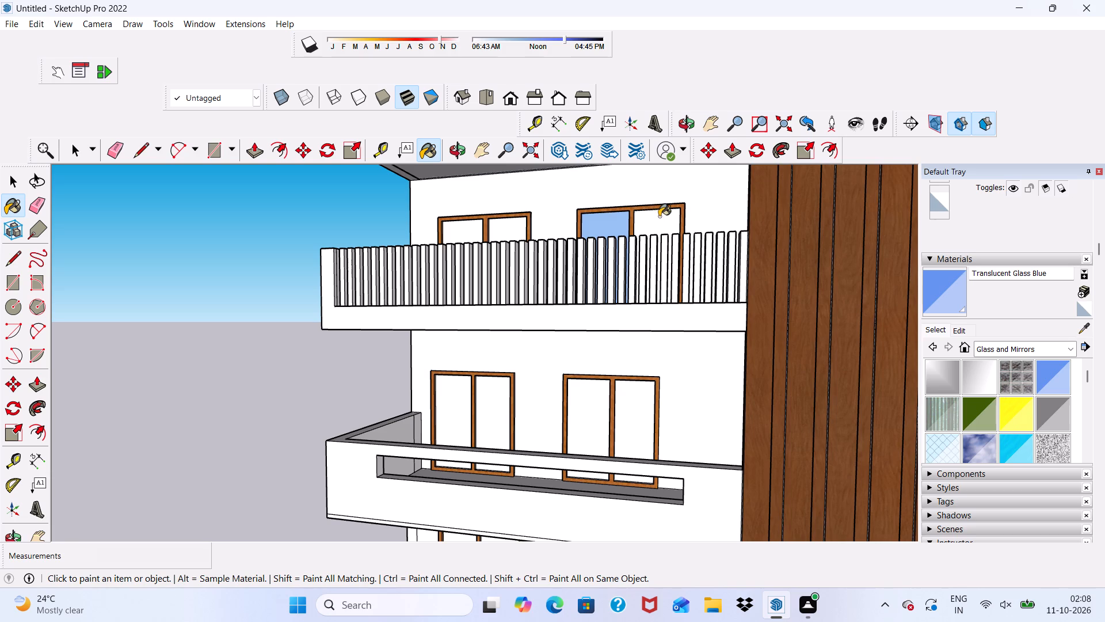
scroll(551, 376, up, 4)
click(587, 412)
click(678, 420)
Paint both panes of the inner windows on the two lowest left-hand levels with Translucent Glass Blue.
scroll(592, 317, down, 4)
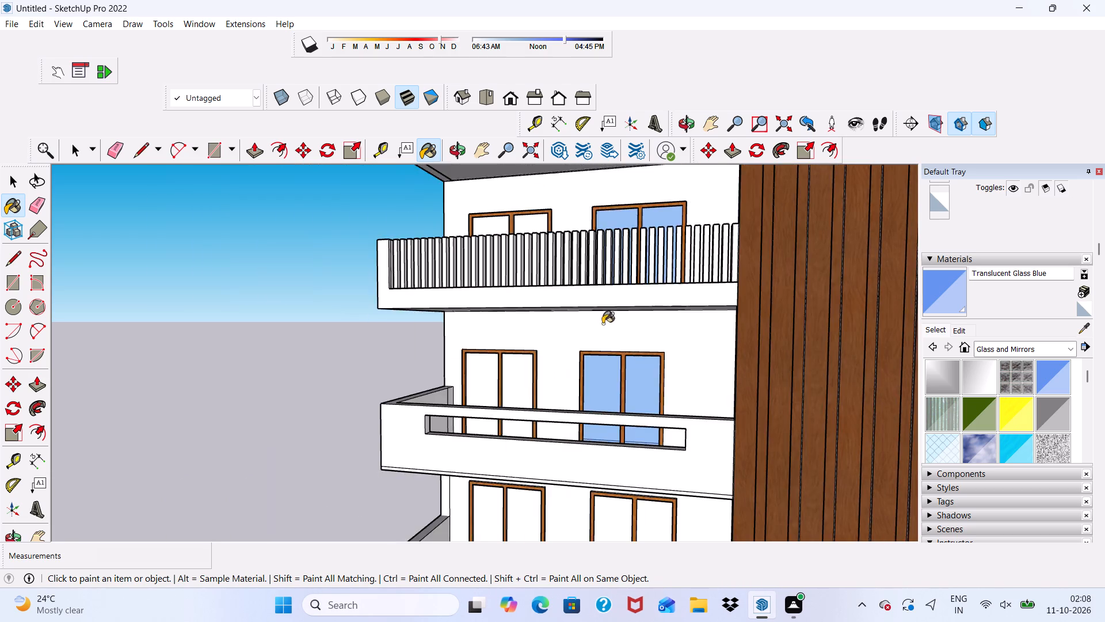
scroll(603, 324, down, 13)
scroll(613, 393, up, 9)
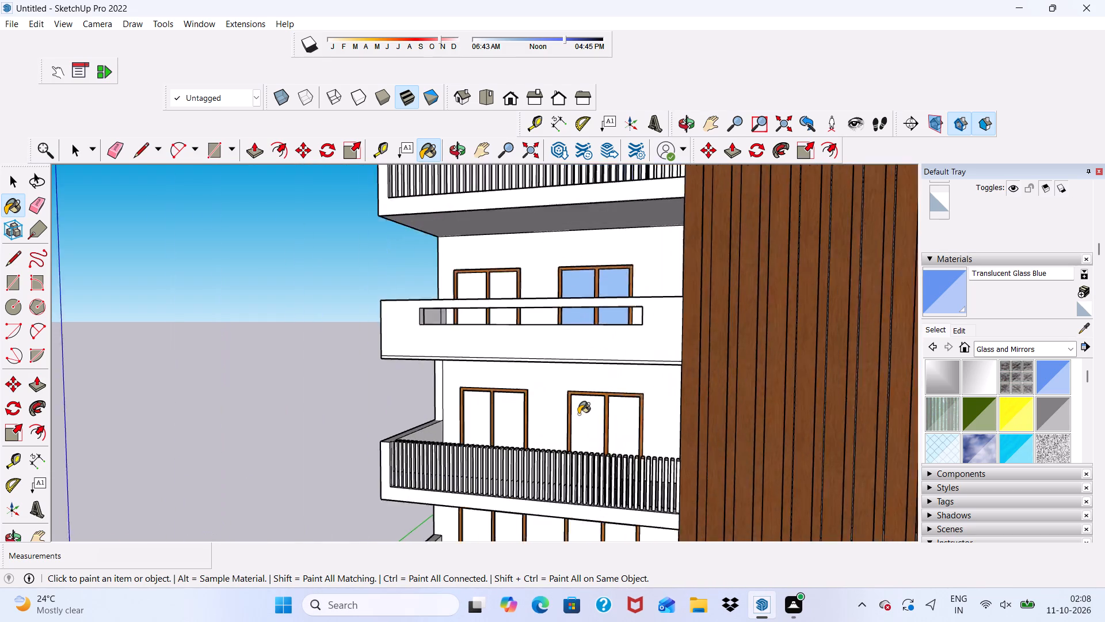
scroll(578, 414, up, 1)
click(581, 414)
click(640, 422)
scroll(594, 359, down, 5)
scroll(597, 298, down, 3)
scroll(563, 517, up, 4)
click(606, 415)
click(654, 415)
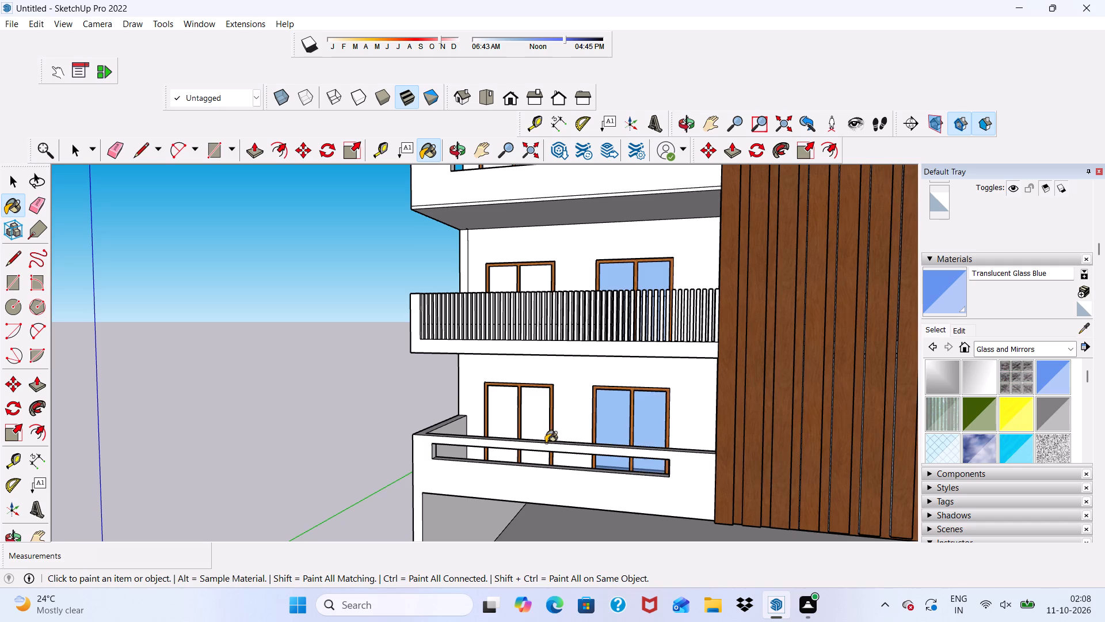
Paint both panes of the outer windows on the two lowest left-hand levels with Translucent Glass Gray.
click(1049, 426)
scroll(1049, 426, up, 1)
click(1046, 481)
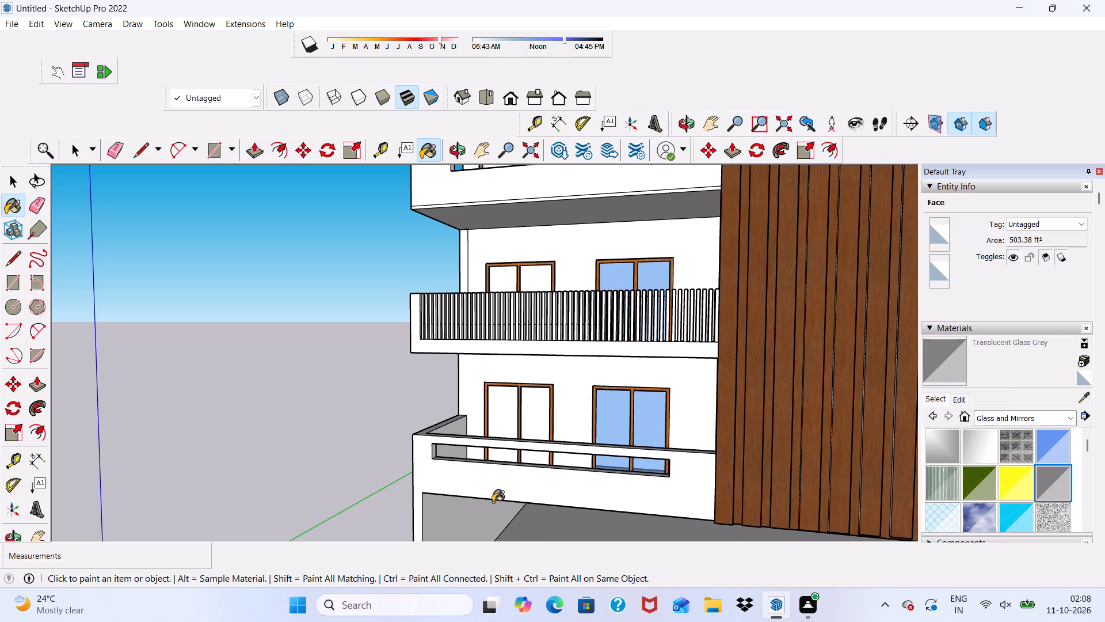
scroll(497, 472, up, 4)
click(502, 404)
click(547, 413)
scroll(552, 421, down, 7)
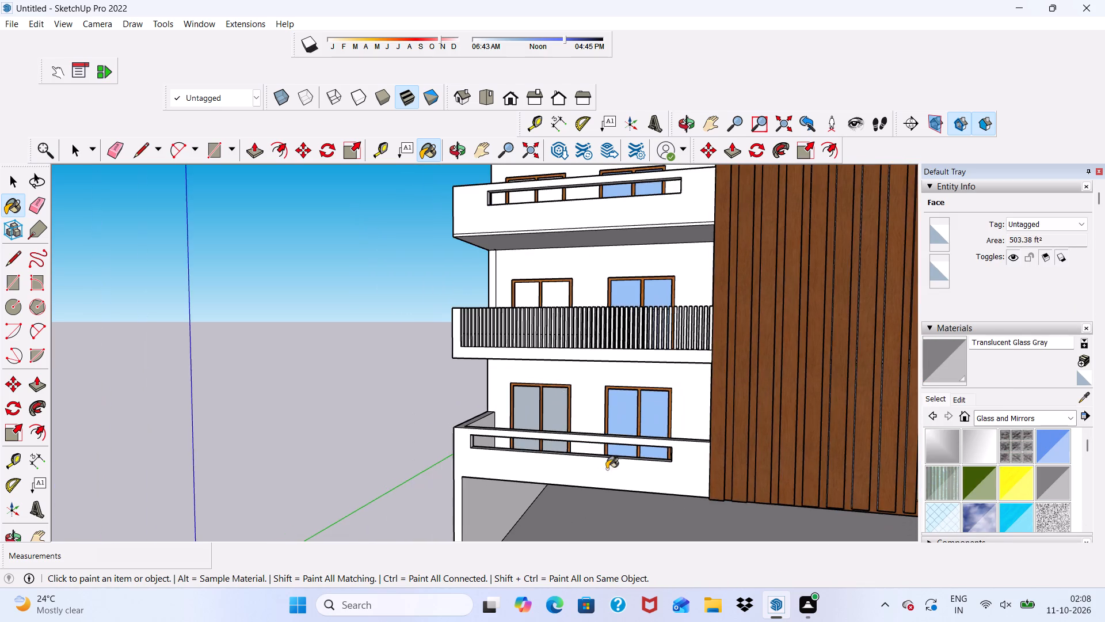
scroll(535, 335, up, 5)
click(531, 294)
click(563, 302)
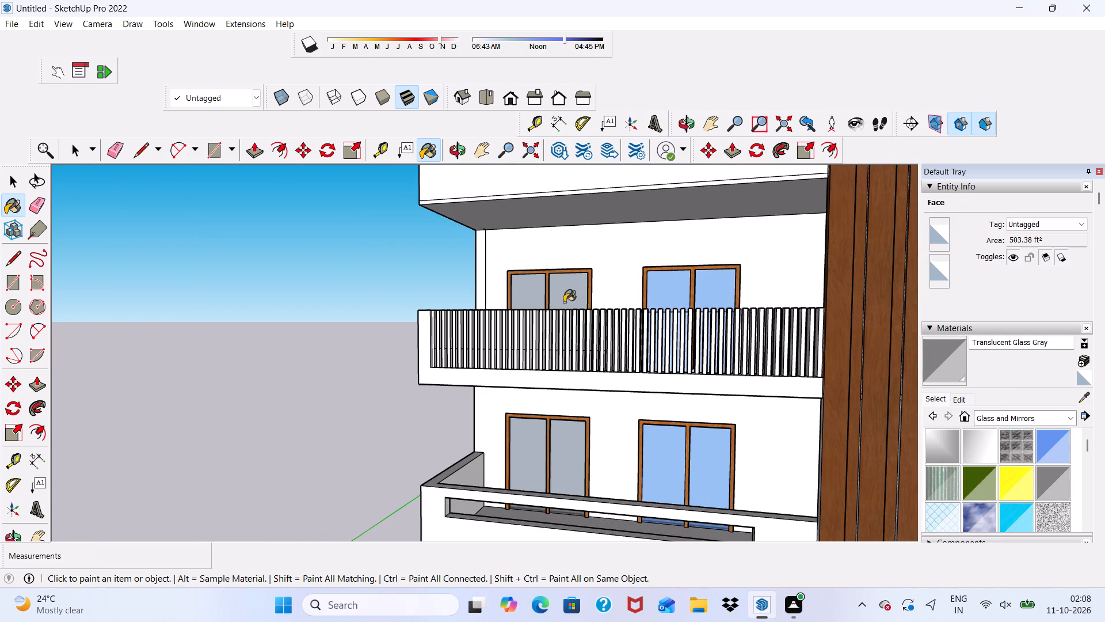
Paint both panes of the outer windows on the top two left-hand levels with Translucent Glass Gray.
scroll(565, 313, down, 5)
scroll(574, 365, down, 5)
scroll(542, 249, up, 5)
scroll(605, 362, up, 5)
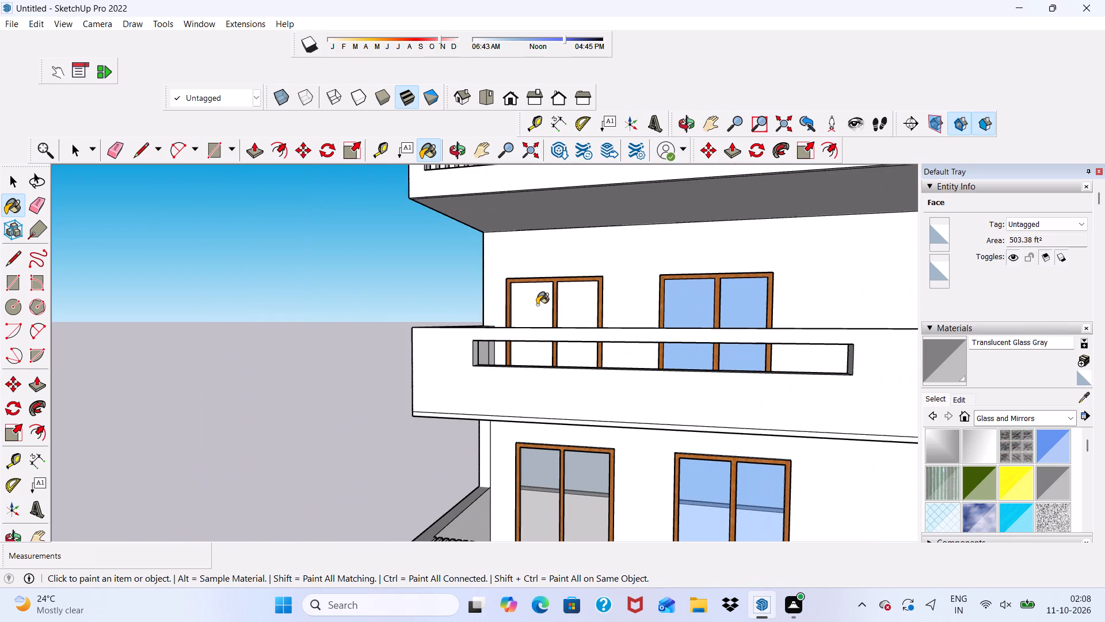
click(537, 305)
scroll(571, 366, down, 6)
scroll(566, 340, up, 4)
click(566, 334)
scroll(580, 376, down, 11)
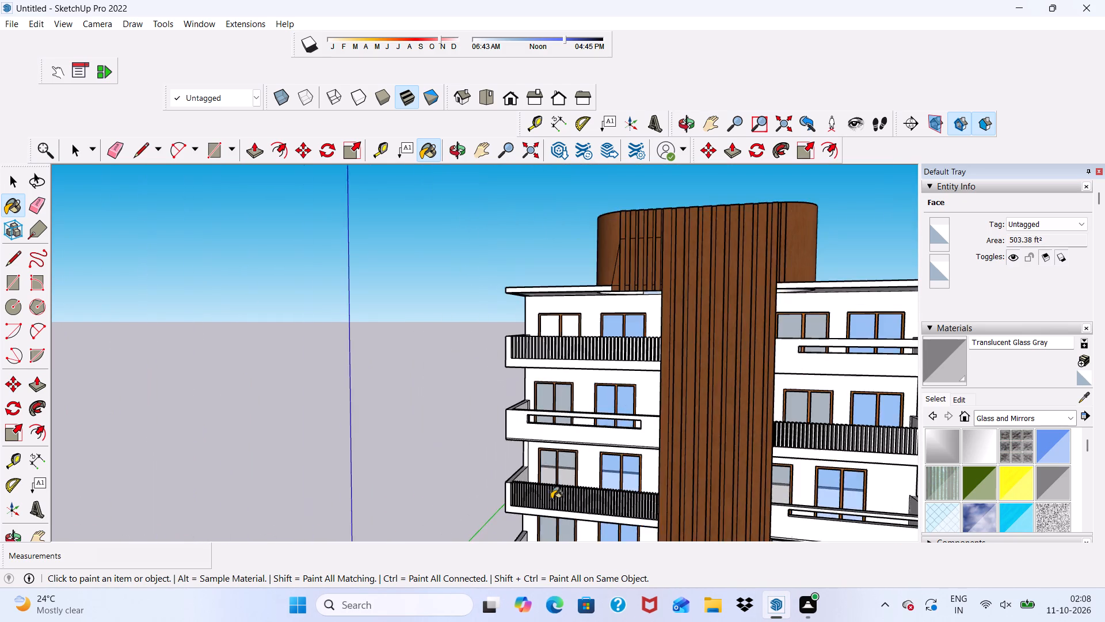
scroll(507, 316, up, 5)
scroll(554, 334, up, 2)
click(568, 333)
drag(628, 343, 634, 344)
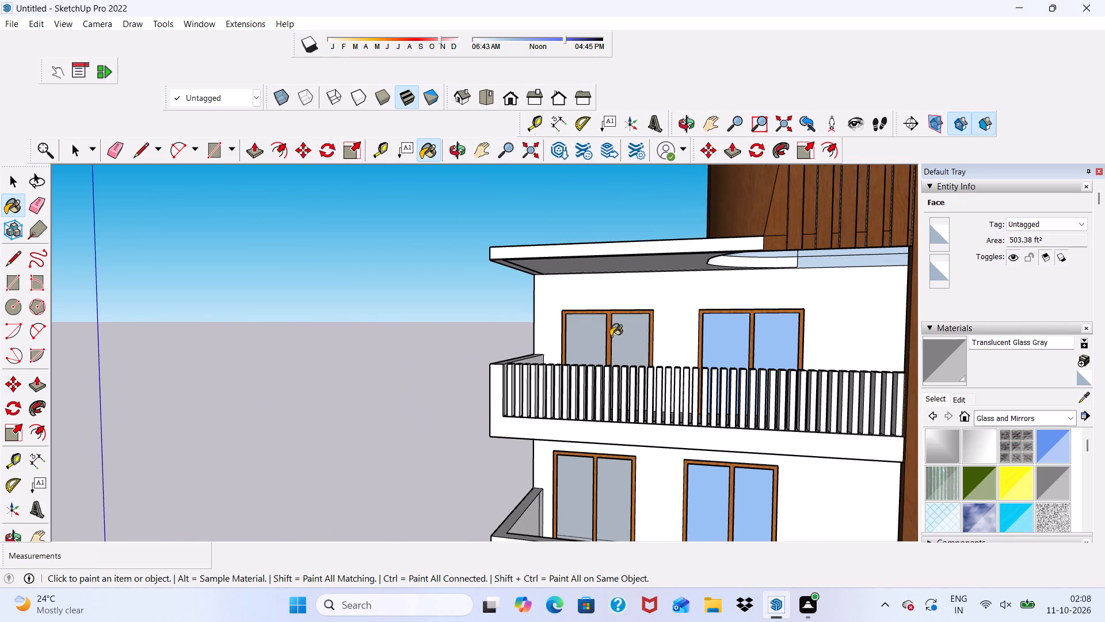
scroll(603, 336, down, 11)
key(space)
Examine the painted windows and the whole facade up to the roof from several angles.
scroll(624, 409, down, 6)
middle_drag(669, 462, 798, 396)
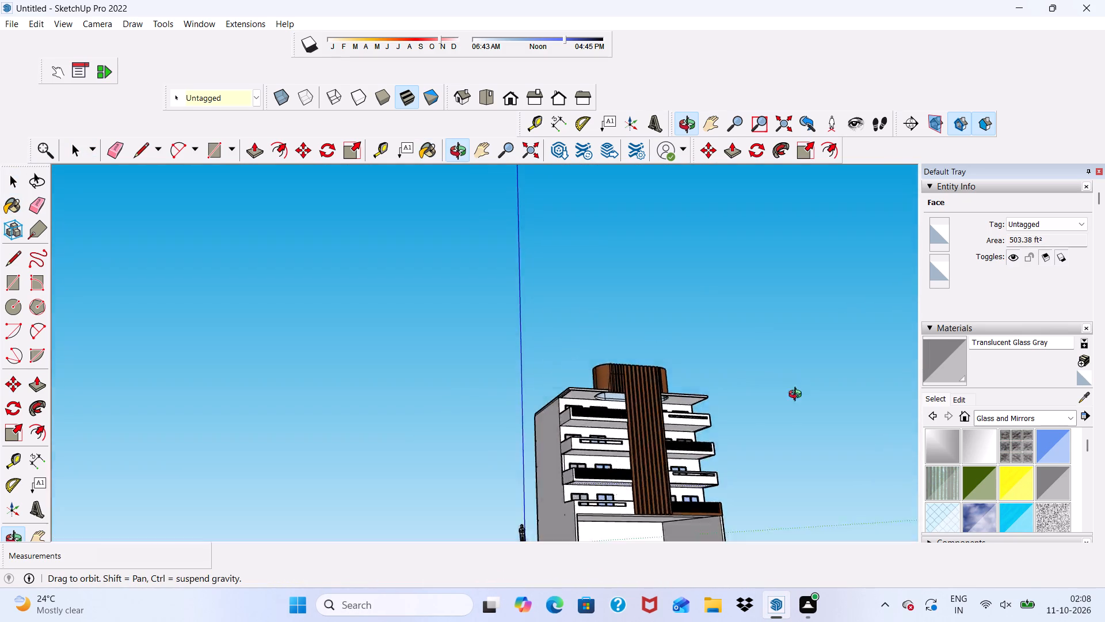
middle_drag(798, 396, 669, 492)
scroll(666, 485, up, 6)
scroll(740, 264, up, 3)
scroll(728, 266, down, 4)
middle_drag(628, 313, 629, 313)
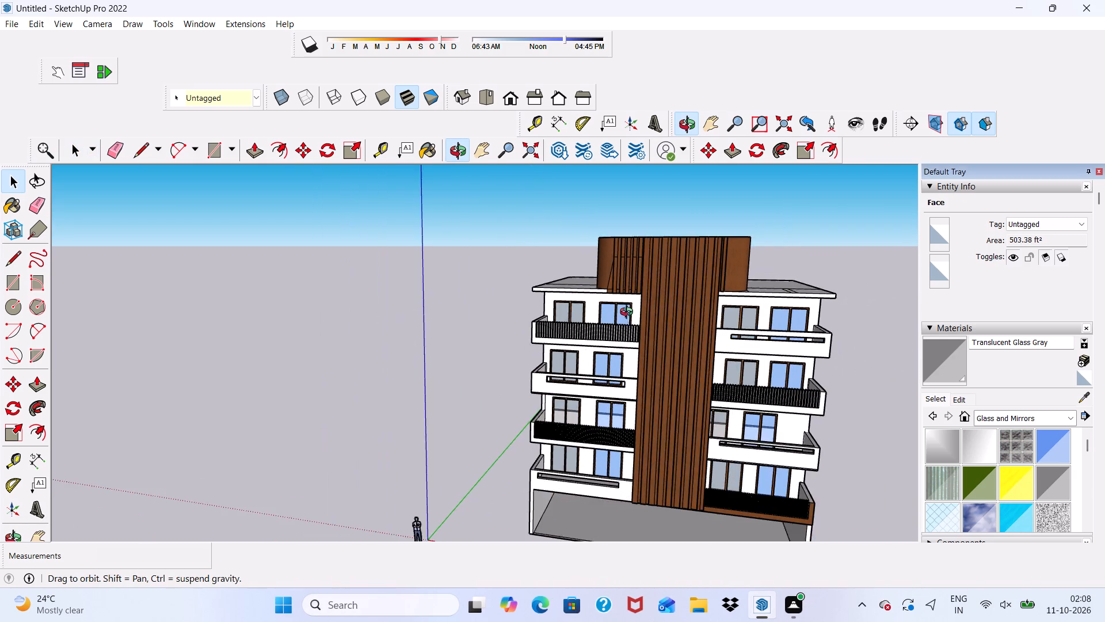
scroll(629, 313, down, 1)
middle_drag(629, 313, 522, 473)
middle_drag(513, 461, 675, 214)
scroll(746, 304, up, 5)
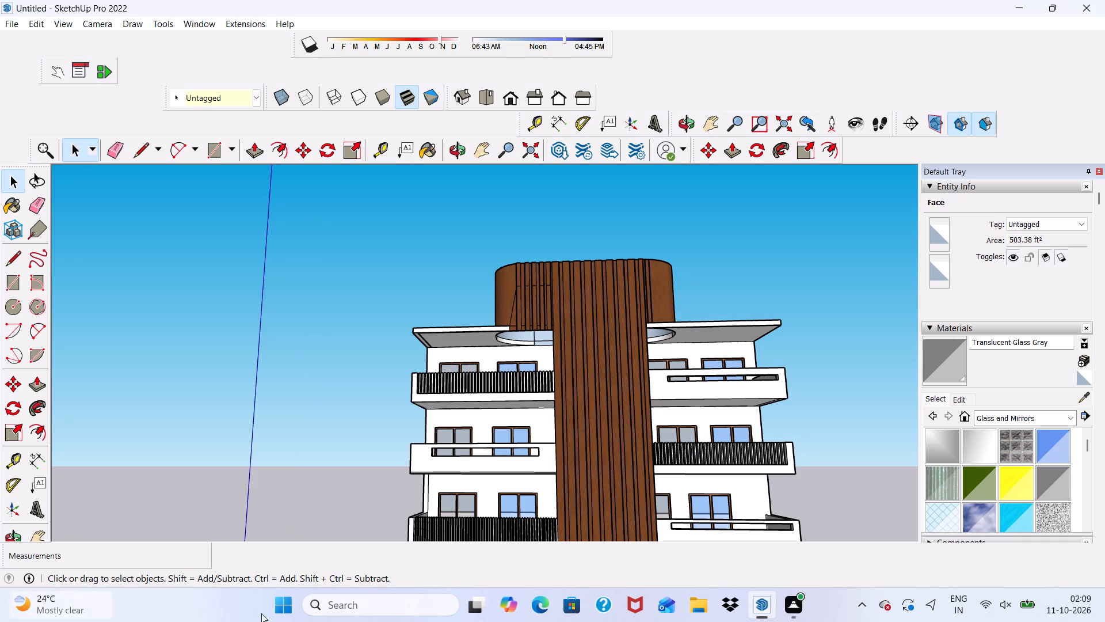
scroll(717, 422, up, 5)
scroll(705, 401, down, 1)
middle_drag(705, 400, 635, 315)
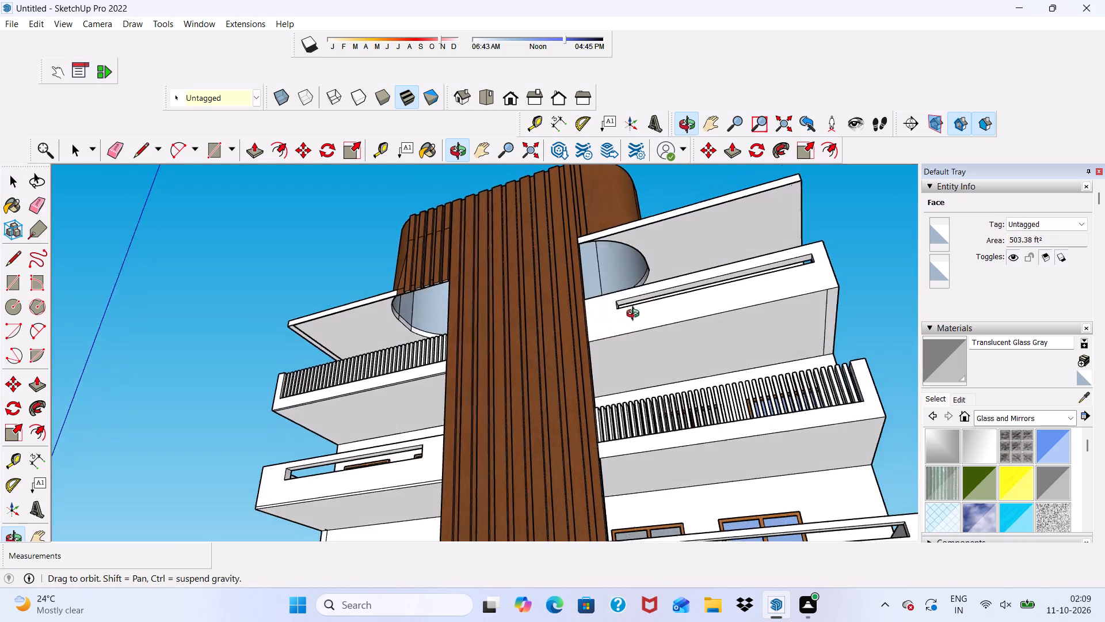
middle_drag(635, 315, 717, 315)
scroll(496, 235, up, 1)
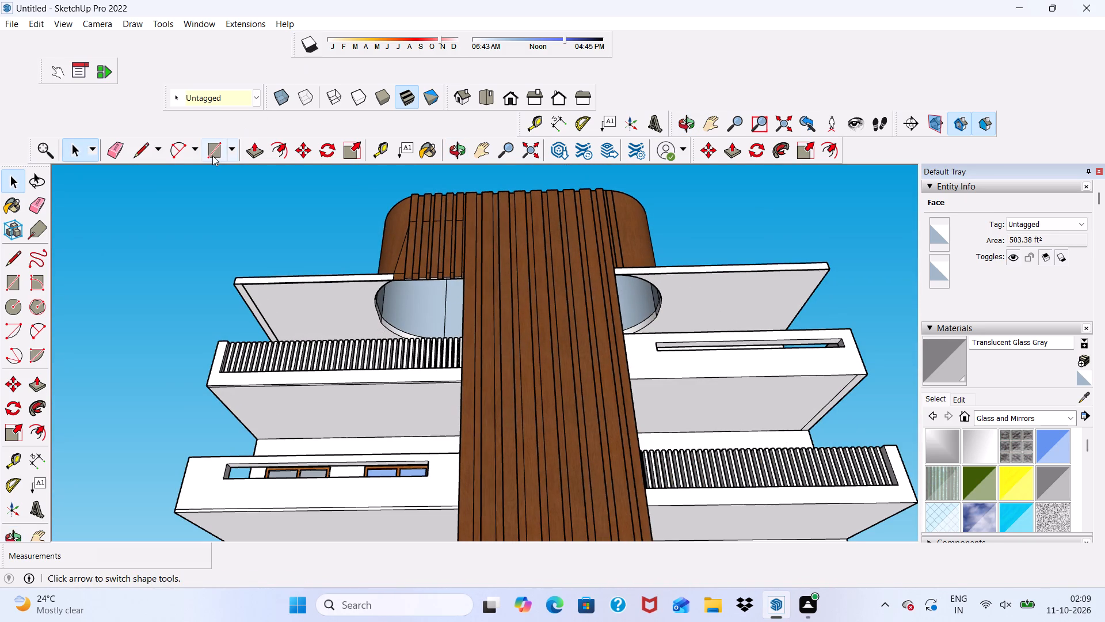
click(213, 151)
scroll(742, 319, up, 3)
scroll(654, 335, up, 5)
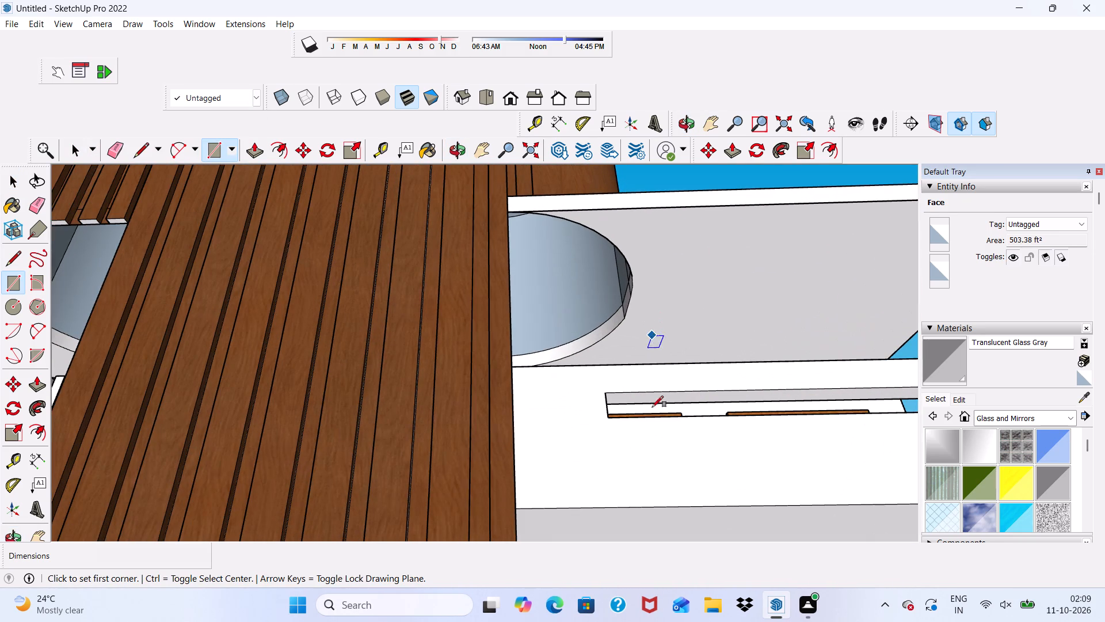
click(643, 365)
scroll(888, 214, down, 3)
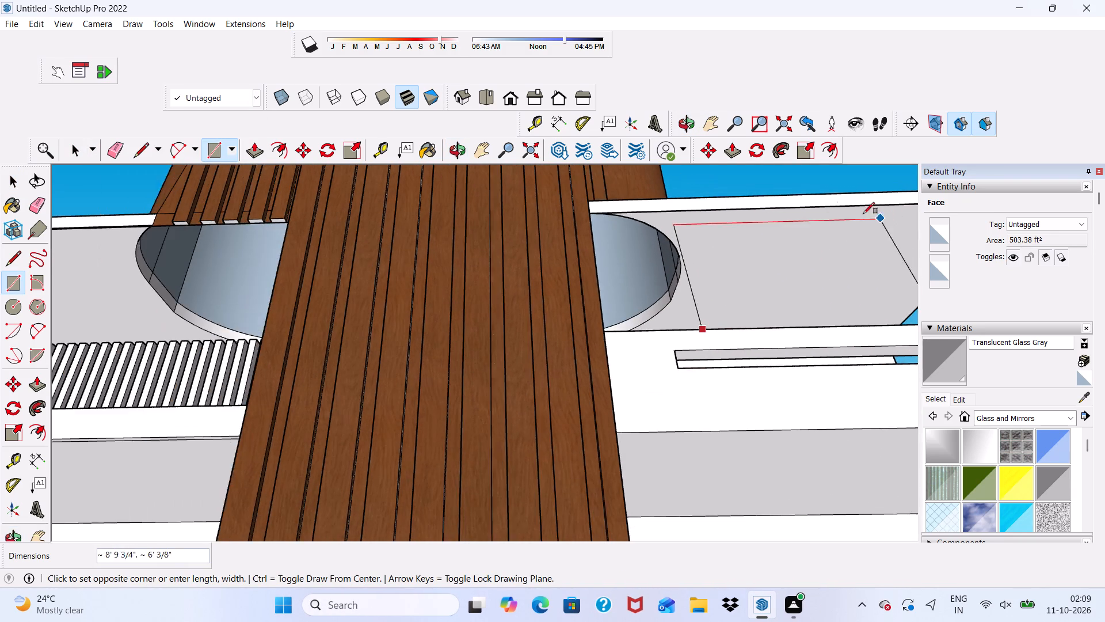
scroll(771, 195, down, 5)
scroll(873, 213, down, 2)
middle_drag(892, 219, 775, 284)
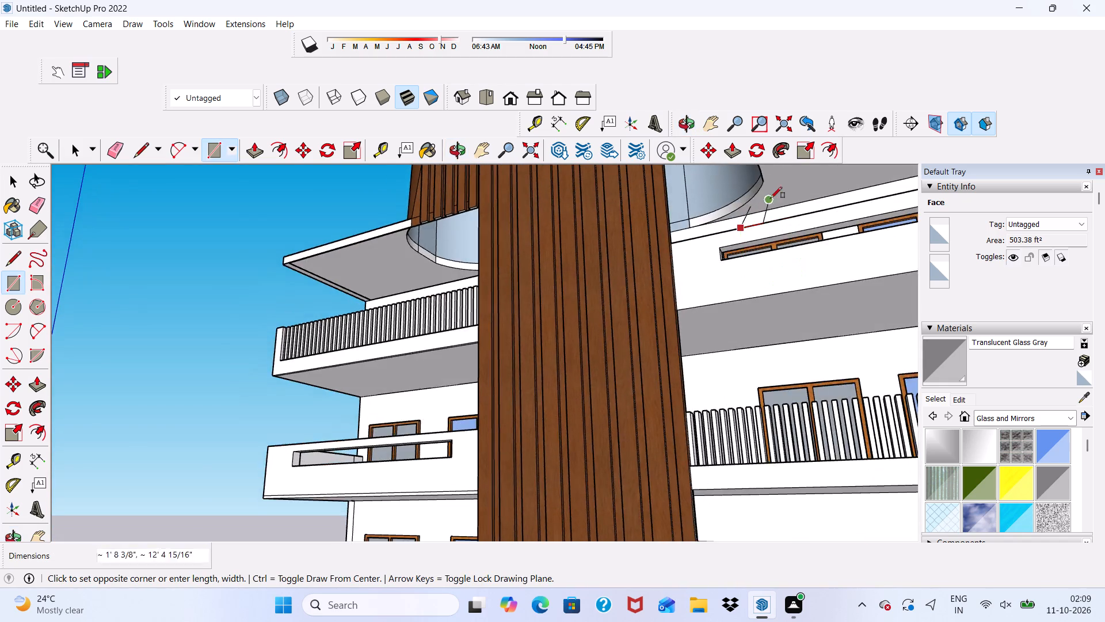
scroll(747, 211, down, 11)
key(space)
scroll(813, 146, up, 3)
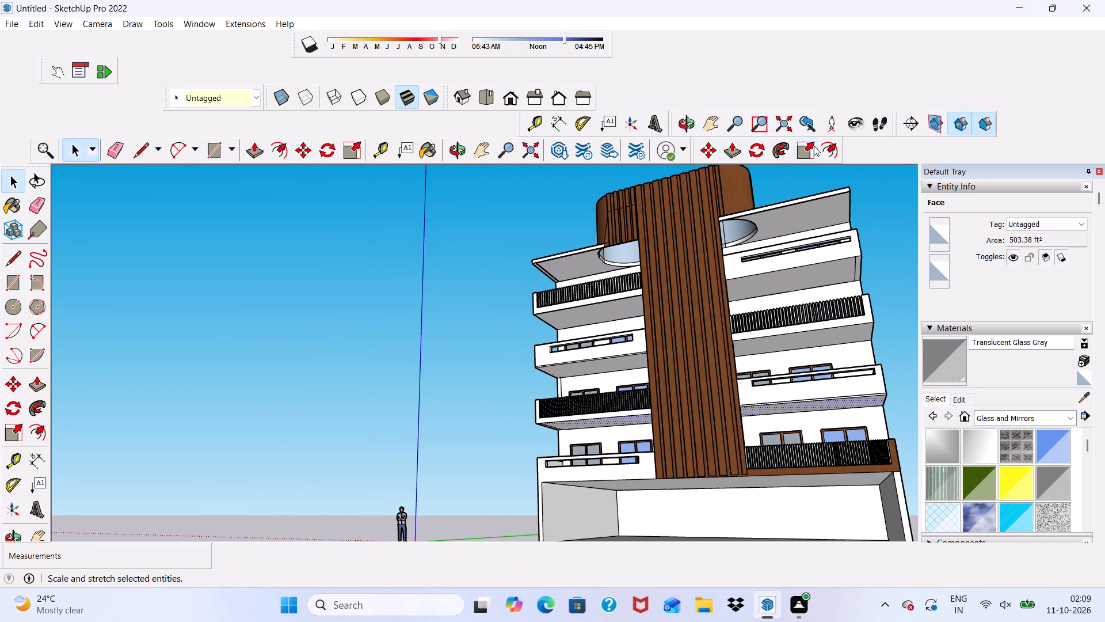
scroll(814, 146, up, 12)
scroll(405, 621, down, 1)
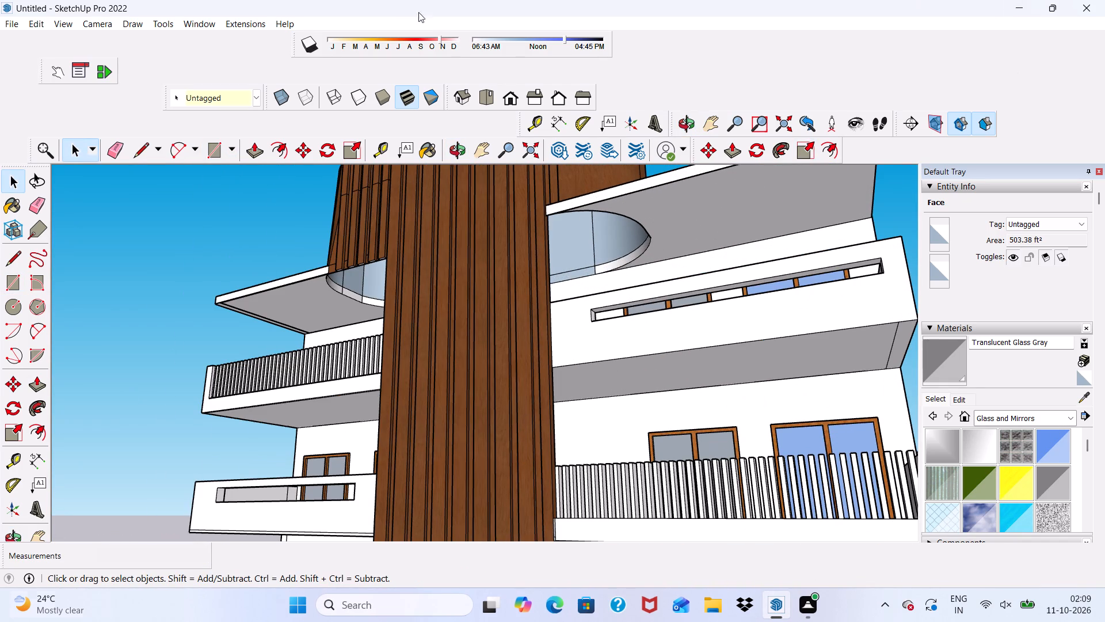
Draw a rectangle about 13' 10" by 11' 1 5/16" on the right-hand roof overhang's underside, from beside the curved opening to the outer front corner.
click(218, 145)
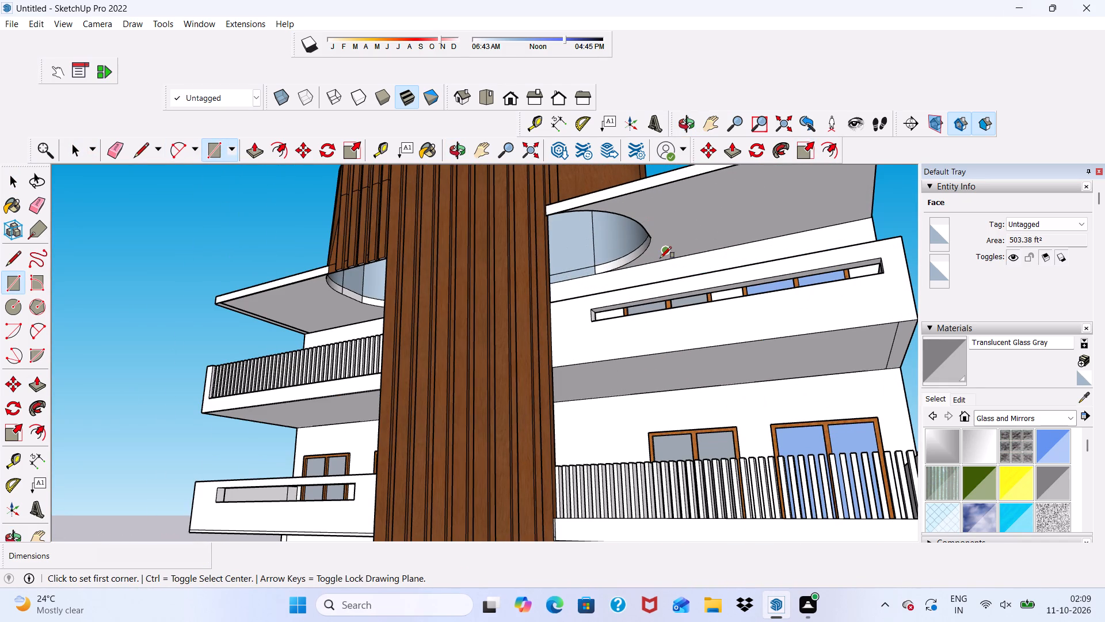
click(661, 259)
scroll(669, 179, down, 4)
scroll(788, 168, down, 4)
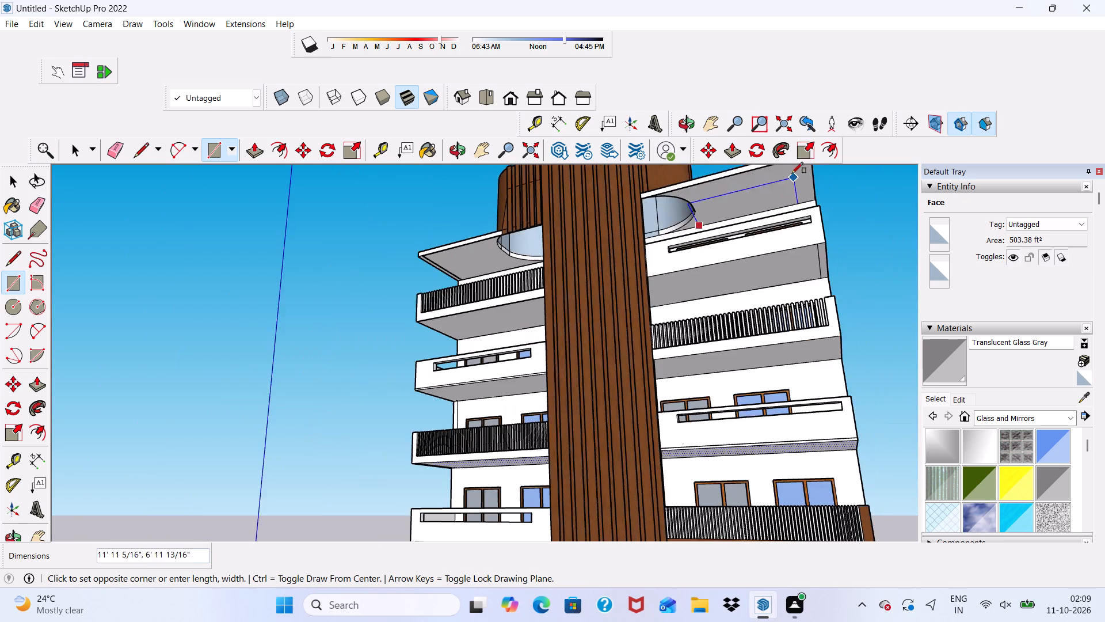
scroll(792, 173, down, 11)
scroll(790, 180, up, 4)
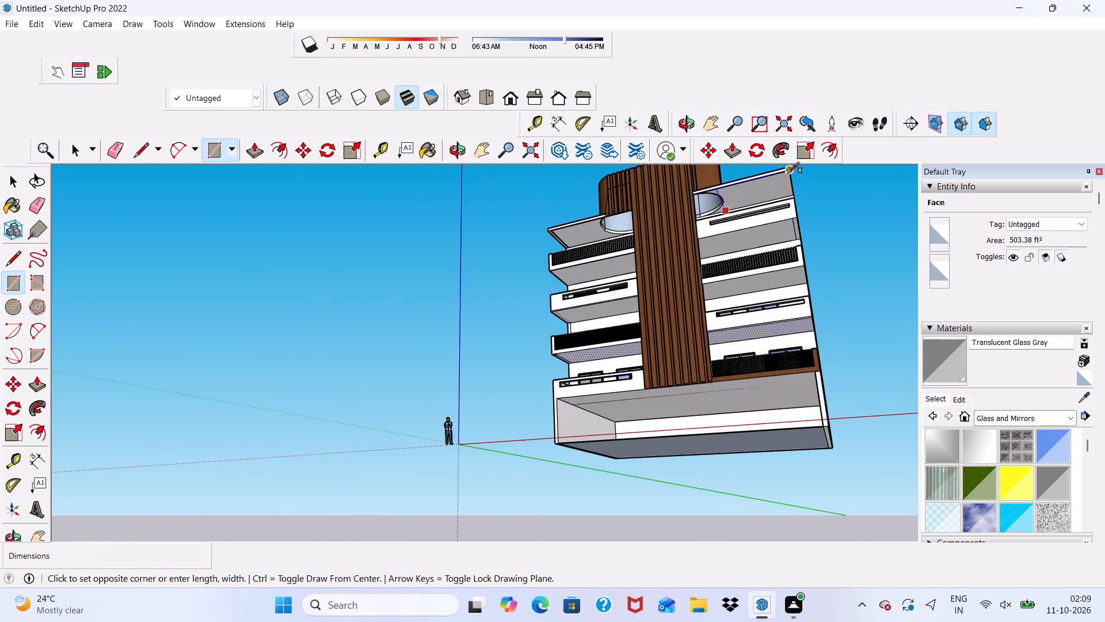
click(788, 177)
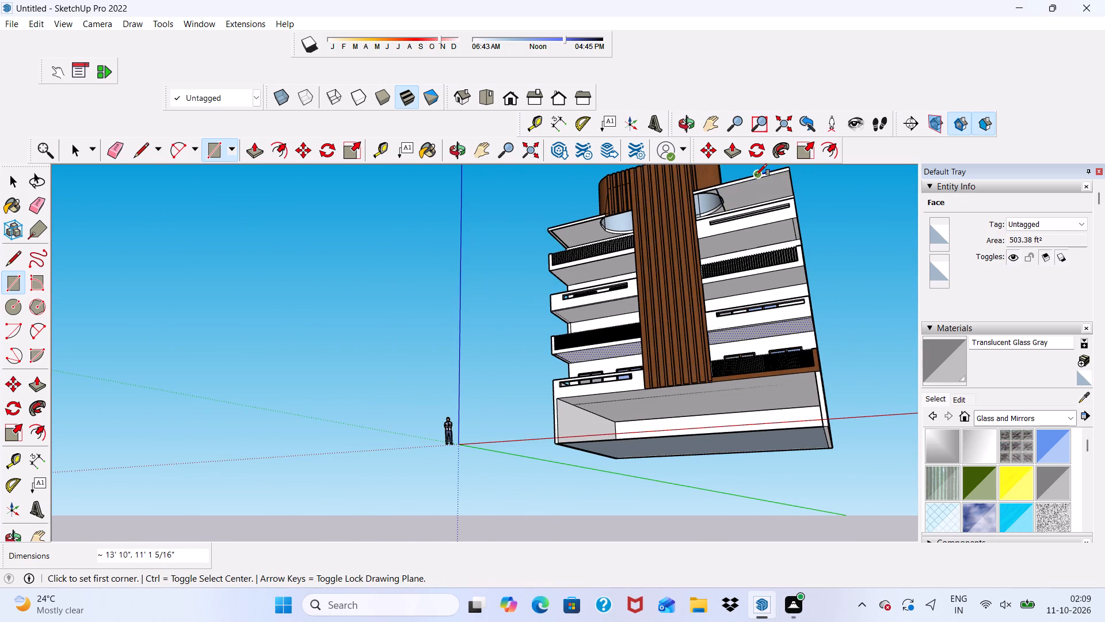
key(space)
Draw a narrow rectangular strip about 9" by 11' 1 5/16" across the right-hand roof overhang's underside, from front edge to wall.
click(214, 152)
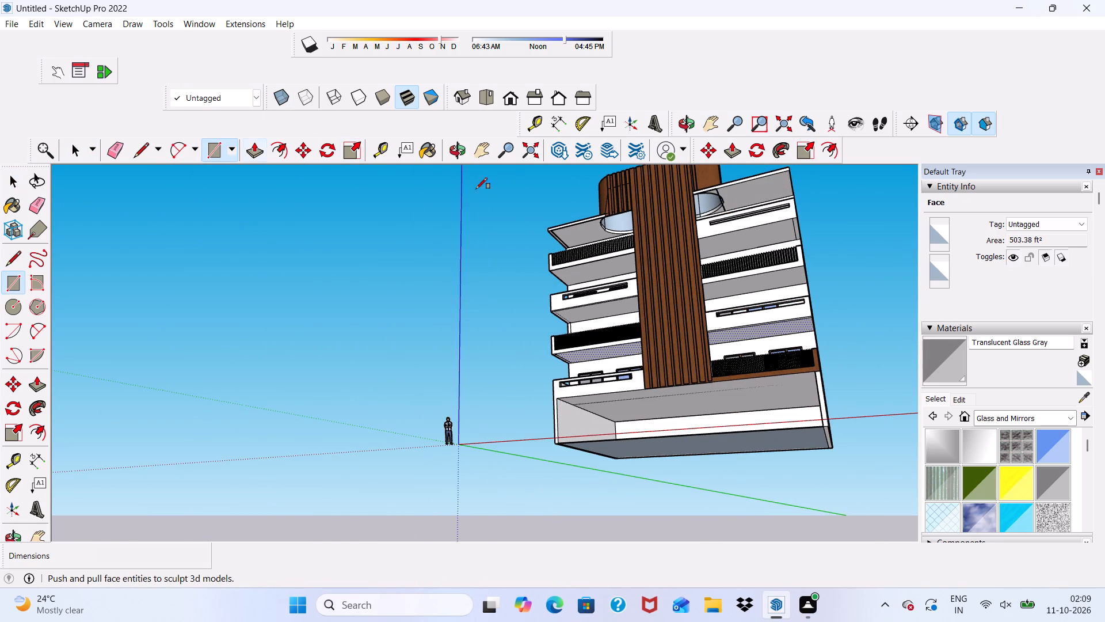
scroll(687, 184, up, 2)
scroll(768, 183, up, 4)
click(760, 181)
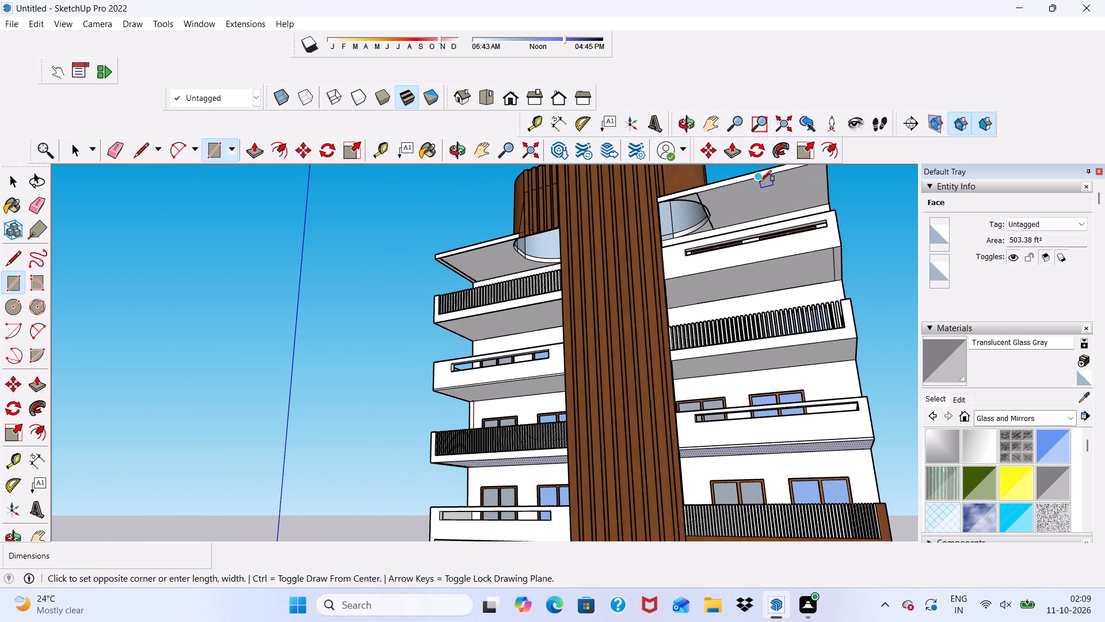
scroll(773, 200, up, 7)
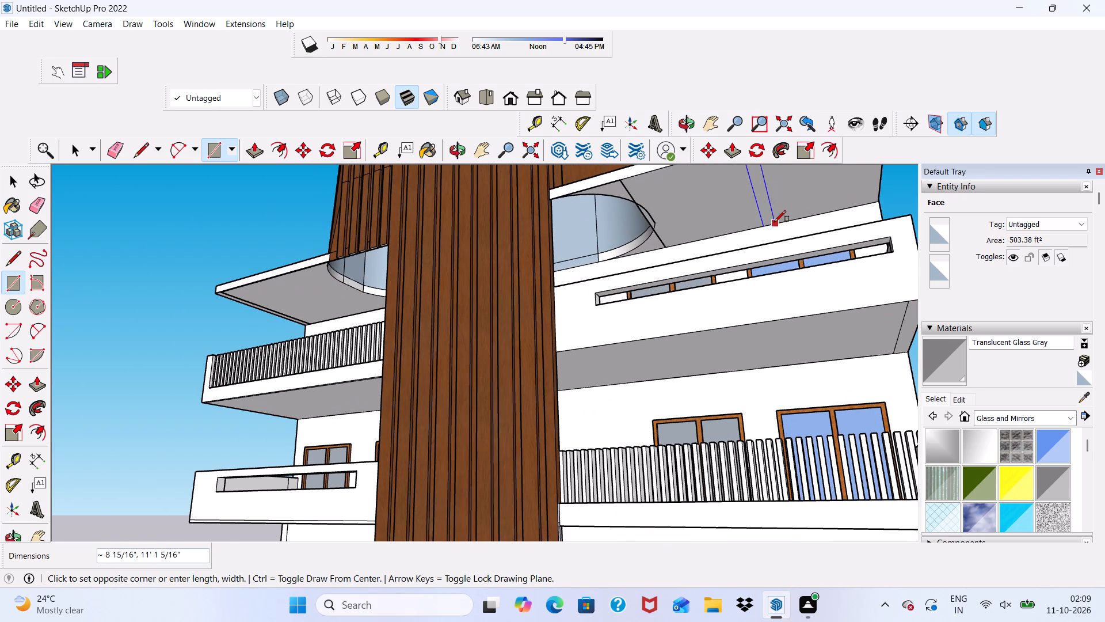
click(775, 222)
scroll(755, 208, down, 8)
click(675, 221)
key(space)
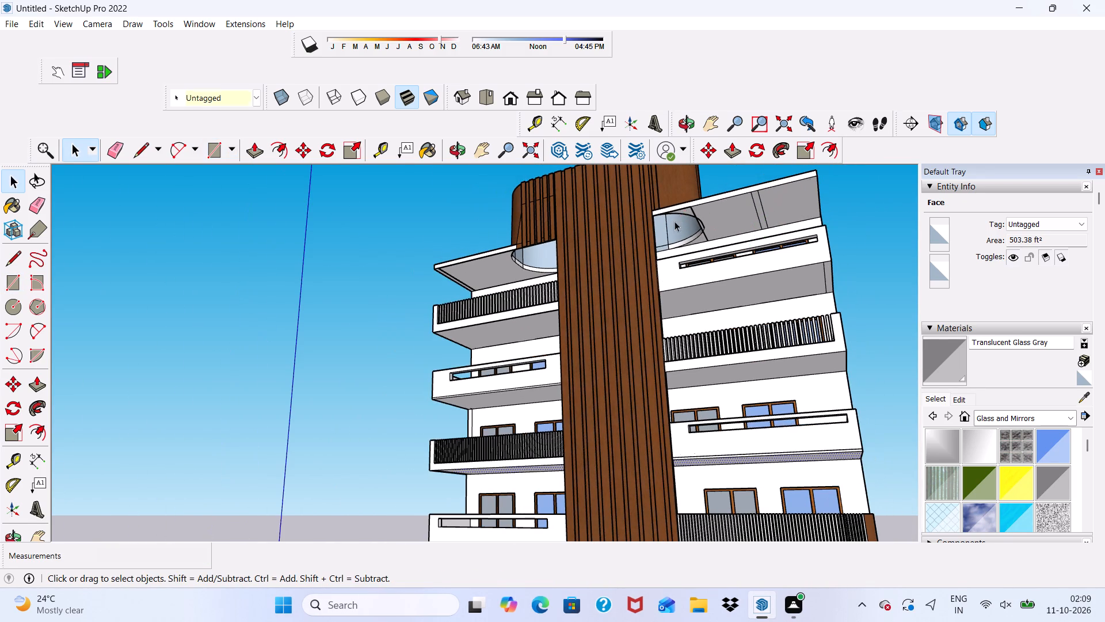
Paint both sides of the right-hand roof overhang panel between the curved opening and the narrow strip with Translucent Glass Blue.
scroll(717, 215, down, 5)
middle_drag(738, 221, 787, 221)
scroll(755, 214, up, 5)
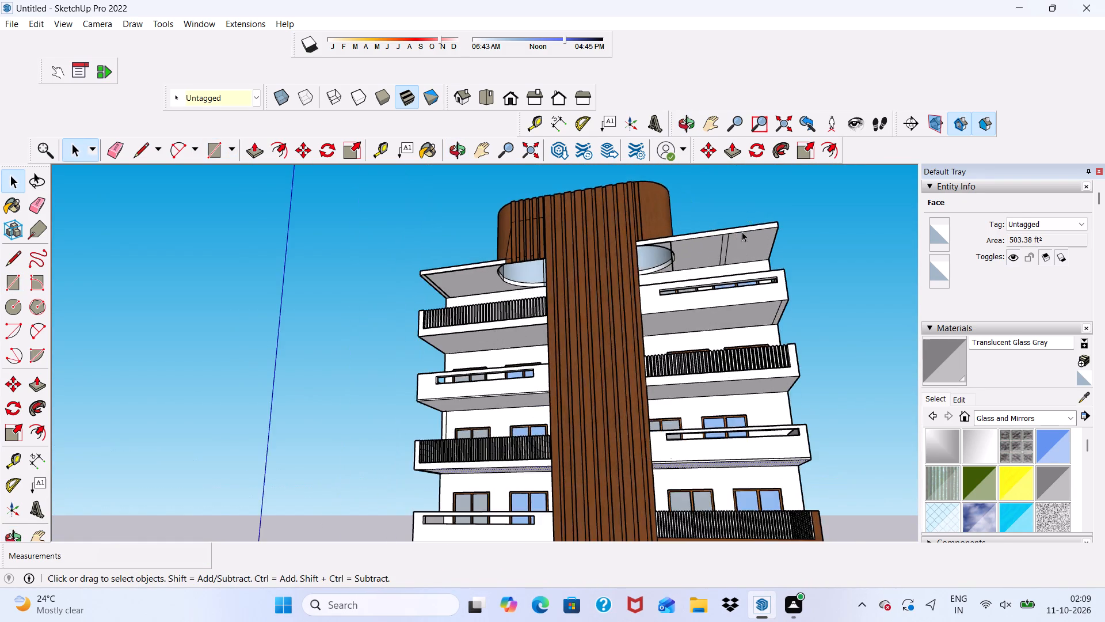
scroll(731, 257, up, 4)
click(698, 243)
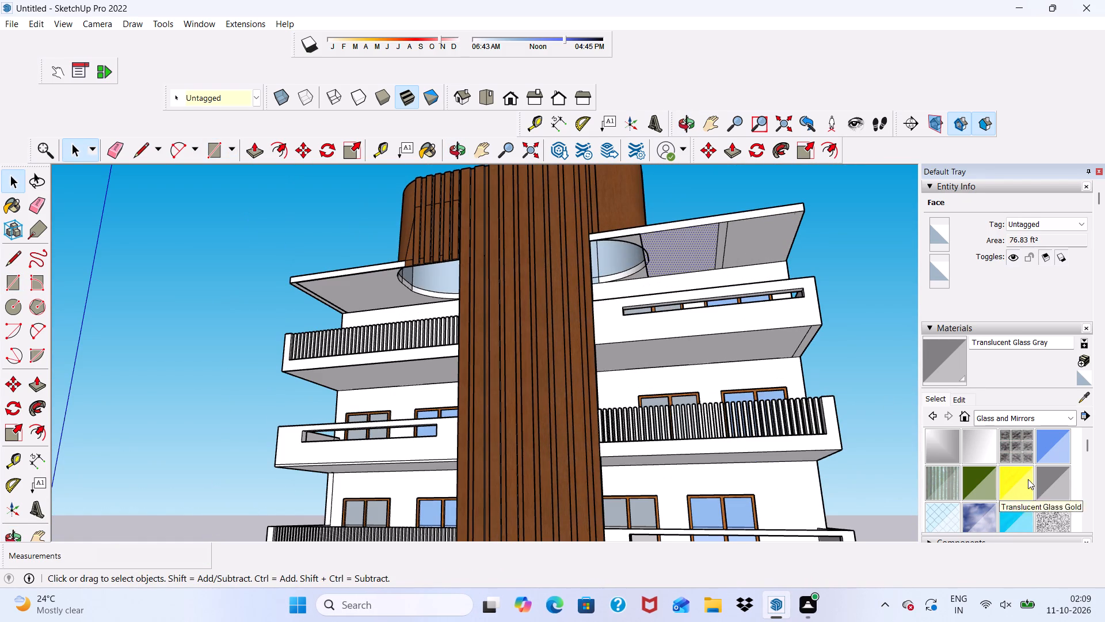
click(1051, 447)
scroll(709, 308, up, 3)
click(696, 236)
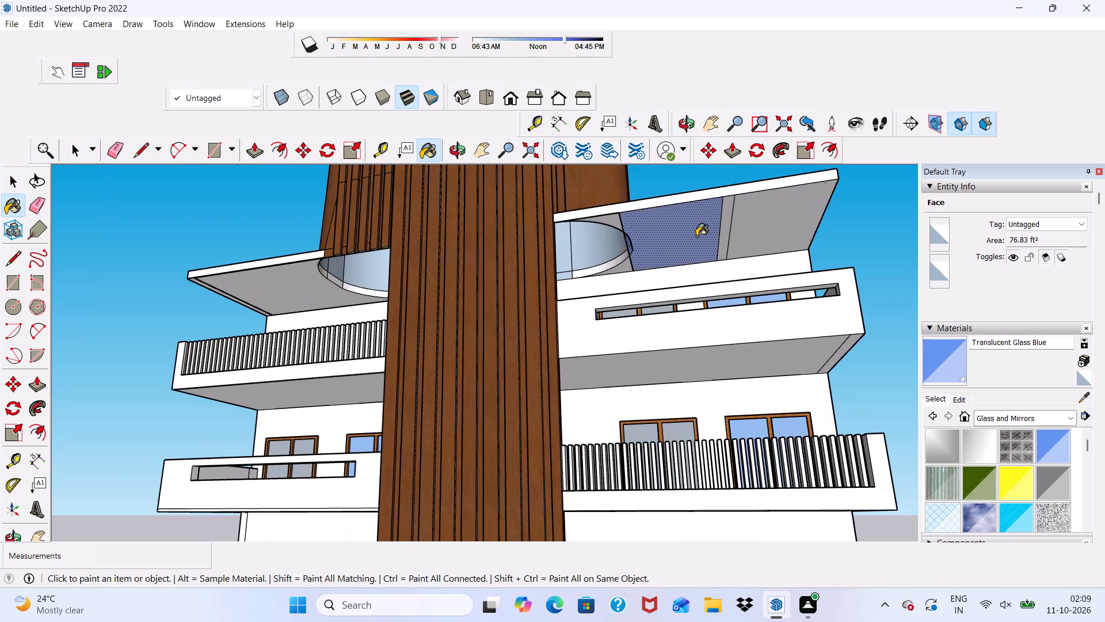
middle_drag(692, 225, 681, 378)
scroll(664, 259, up, 1)
click(665, 258)
Paint the right-hand roof overhang's front edge and the underside panel beyond the narrow strip with Translucent Glass Blue.
scroll(680, 287, up, 2)
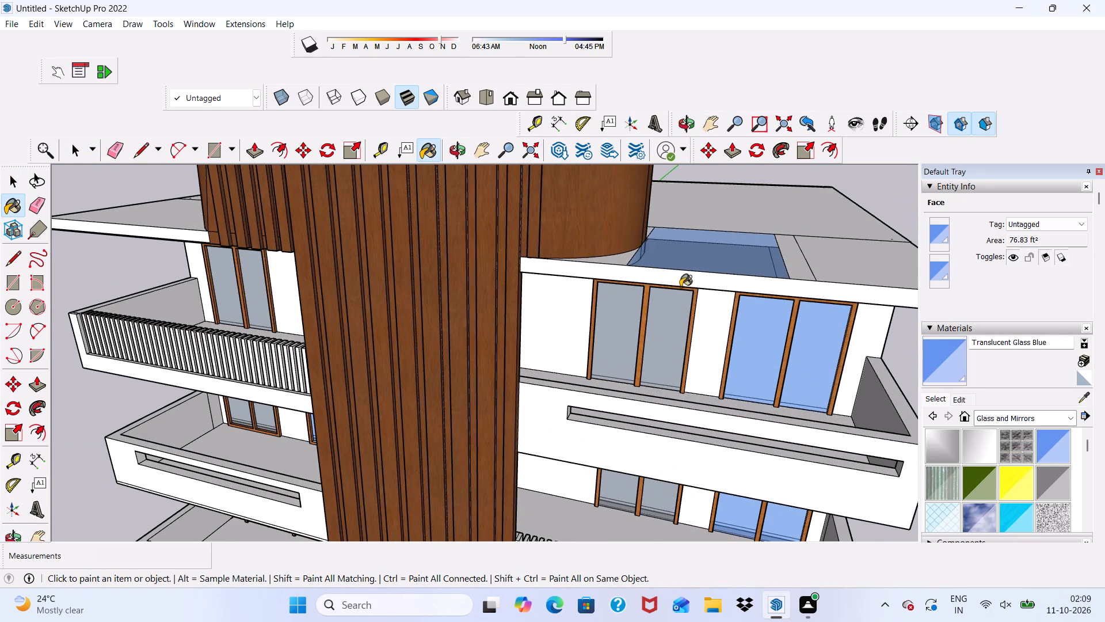
click(680, 287)
click(680, 281)
middle_drag(680, 285, 726, 137)
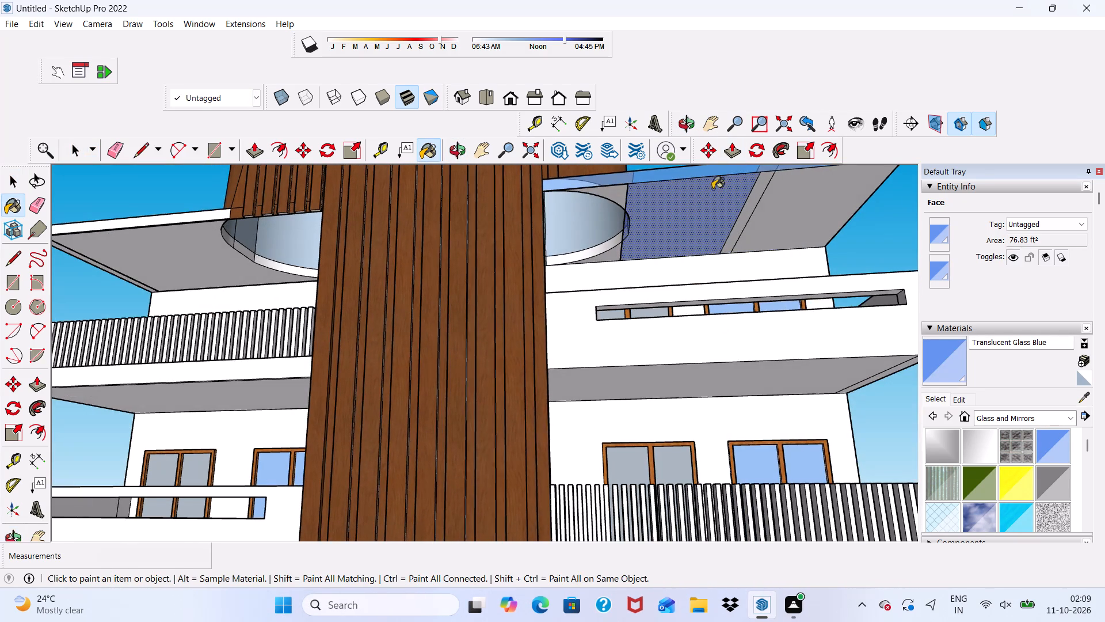
scroll(607, 200, up, 2)
scroll(615, 194, down, 4)
click(761, 211)
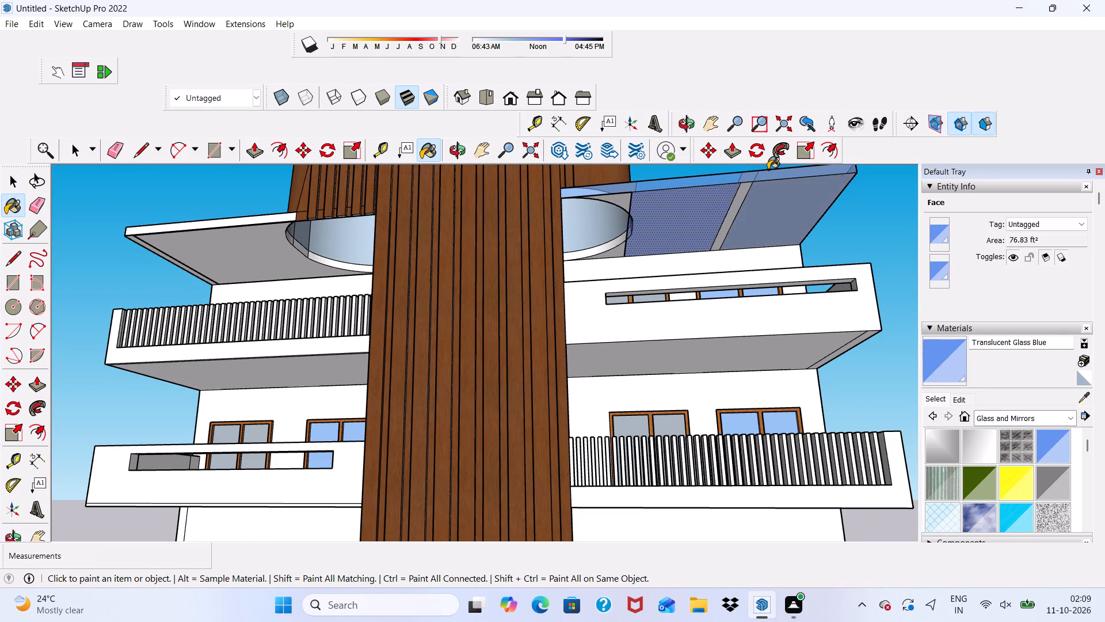
Paint the right-hand roof overhang's top panel beyond the narrow strip with Translucent Glass Blue.
middle_drag(768, 169, 696, 352)
click(823, 267)
middle_drag(803, 313, 868, 134)
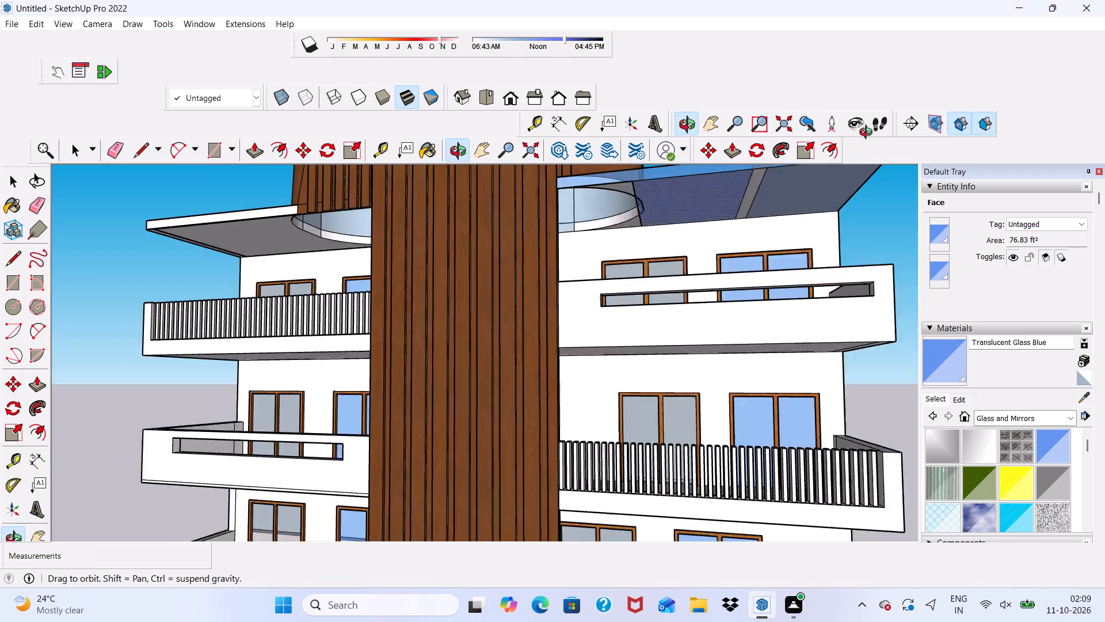
middle_drag(868, 134, 748, 204)
scroll(705, 185, up, 2)
scroll(725, 233, down, 6)
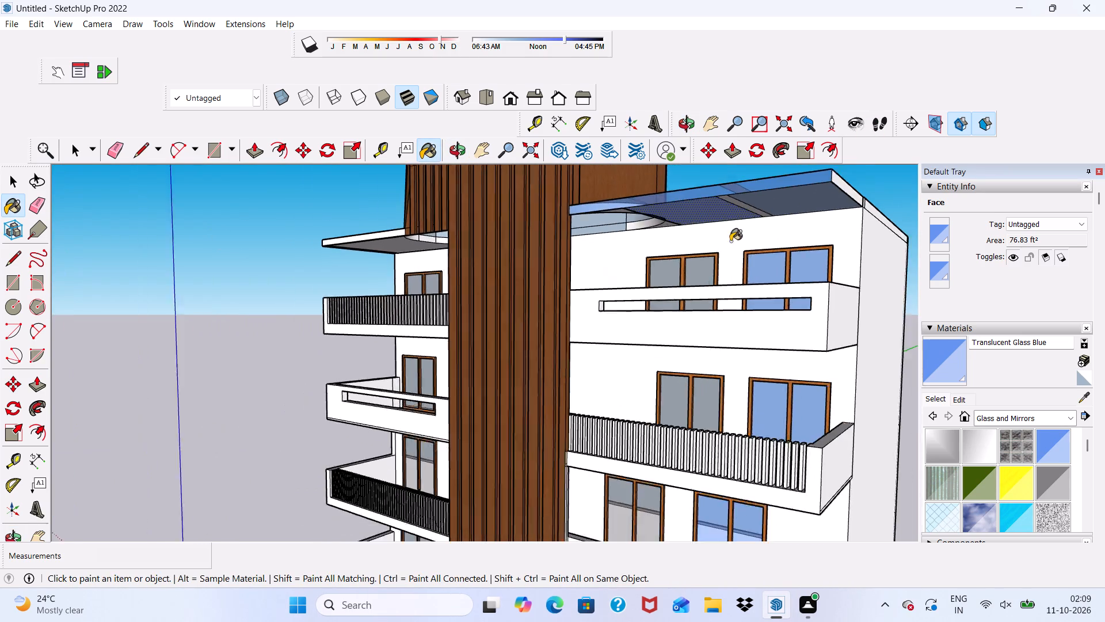
scroll(730, 241, down, 2)
key(space)
Push/Pull the narrow strip on the right-hand roof overhang's underside downward about 2 1/2" to form a beam.
scroll(723, 173, up, 4)
scroll(730, 229, down, 1)
middle_drag(730, 229, 844, 250)
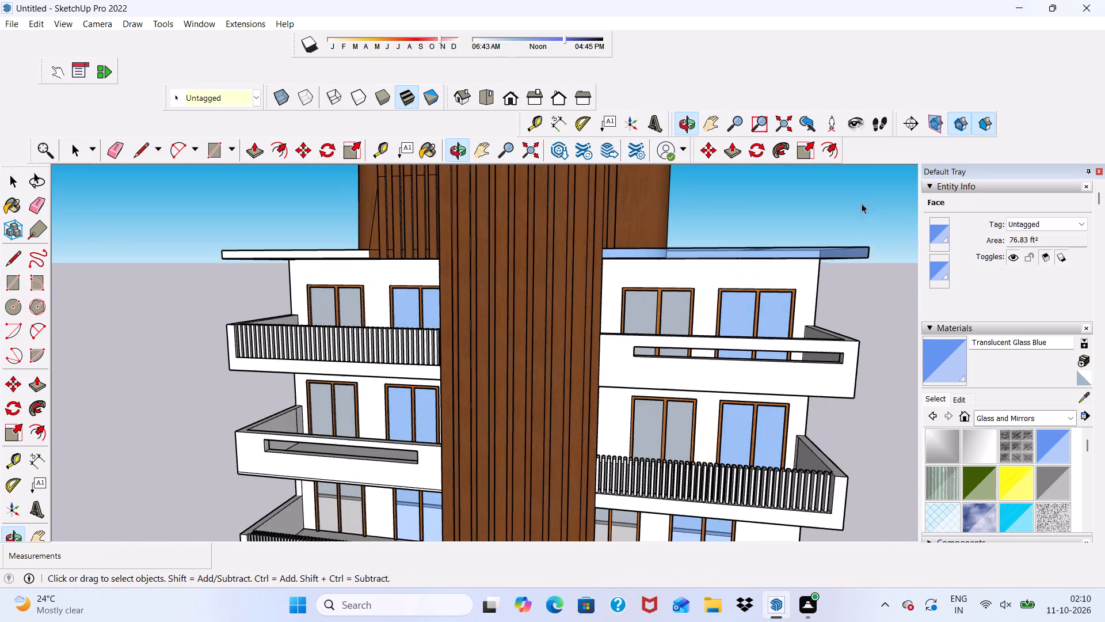
scroll(844, 157, up, 1)
scroll(708, 267, down, 4)
middle_drag(702, 258, 830, 258)
key(space)
scroll(686, 279, up, 6)
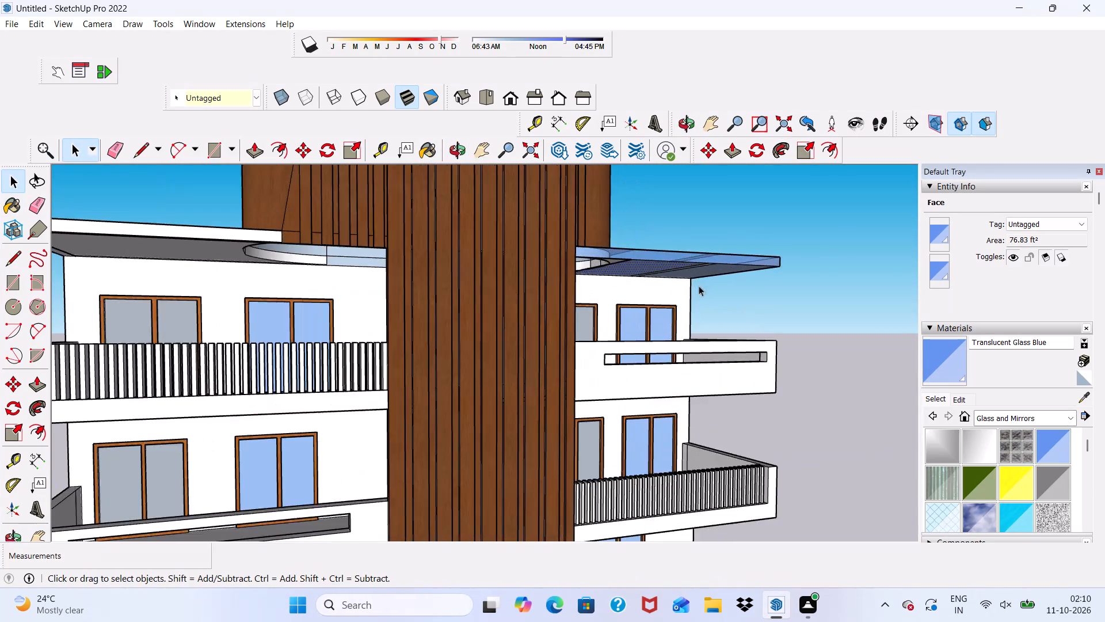
scroll(699, 286, up, 18)
click(679, 250)
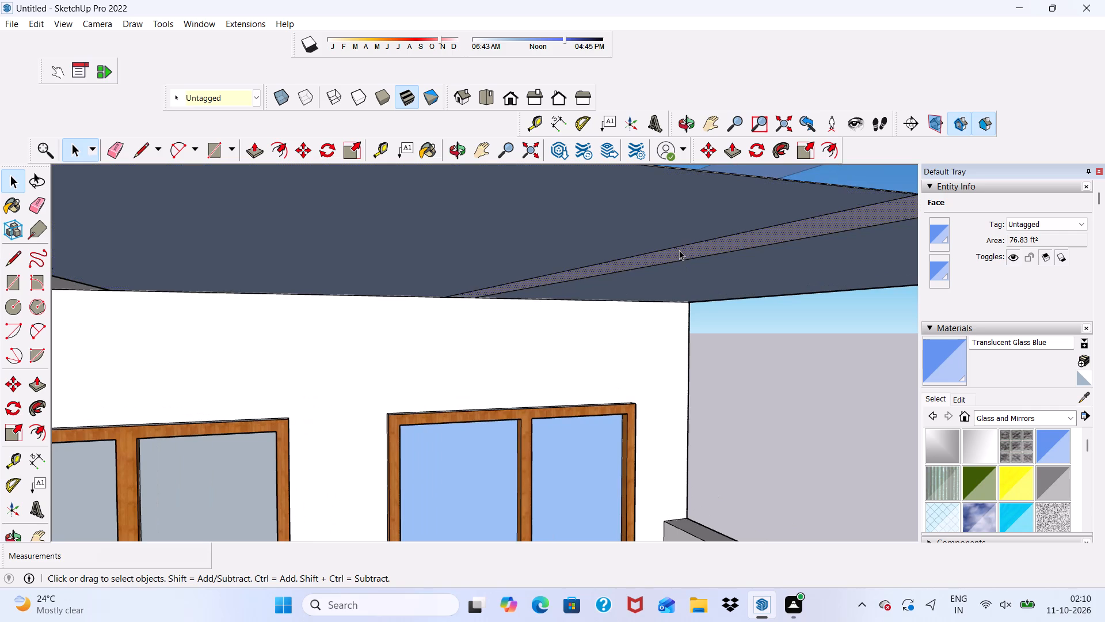
drag(253, 151, 262, 153)
drag(645, 259, 645, 274)
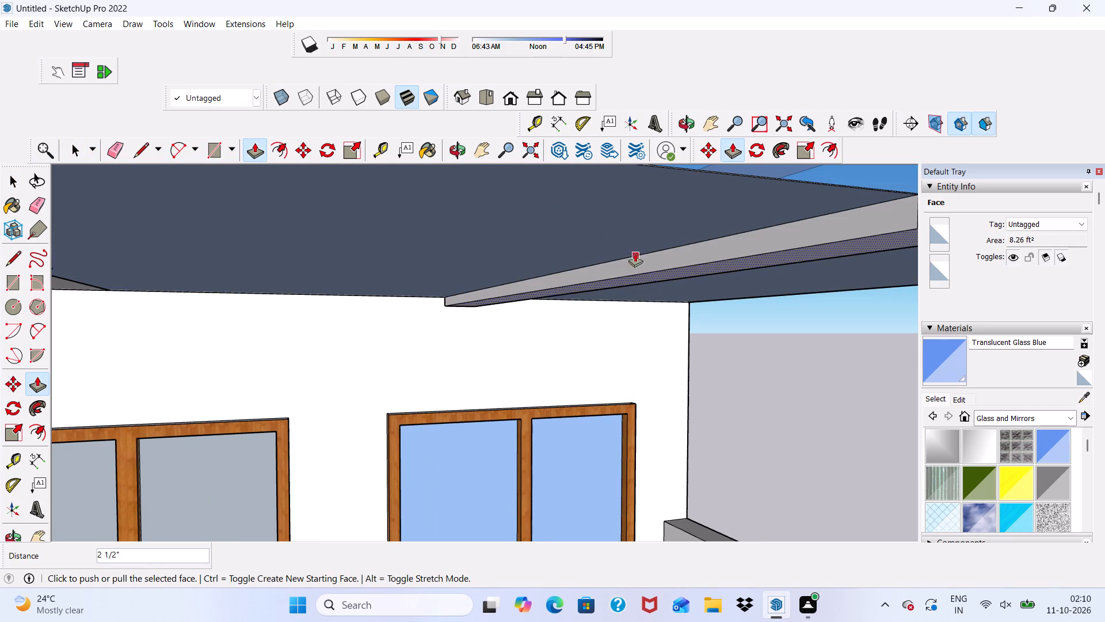
Push/Pull the narrow strip on top of the right-hand roof overhang upward about 3 5/16".
scroll(609, 223, down, 6)
scroll(554, 215, down, 5)
middle_drag(610, 260, 519, 339)
scroll(573, 284, up, 2)
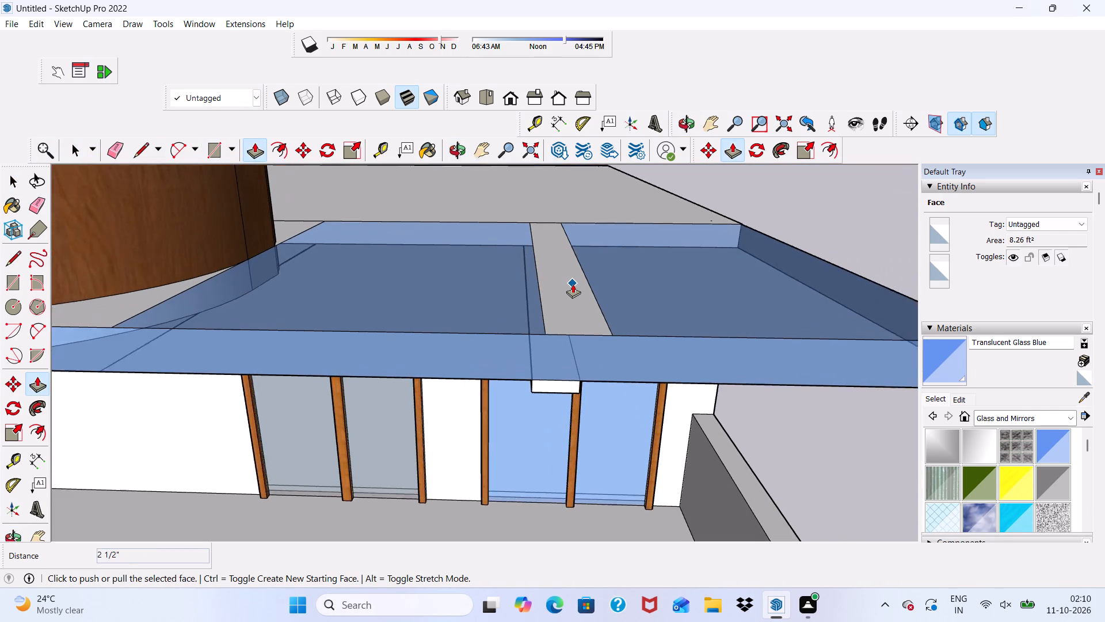
scroll(573, 284, up, 1)
key(space)
click(575, 297)
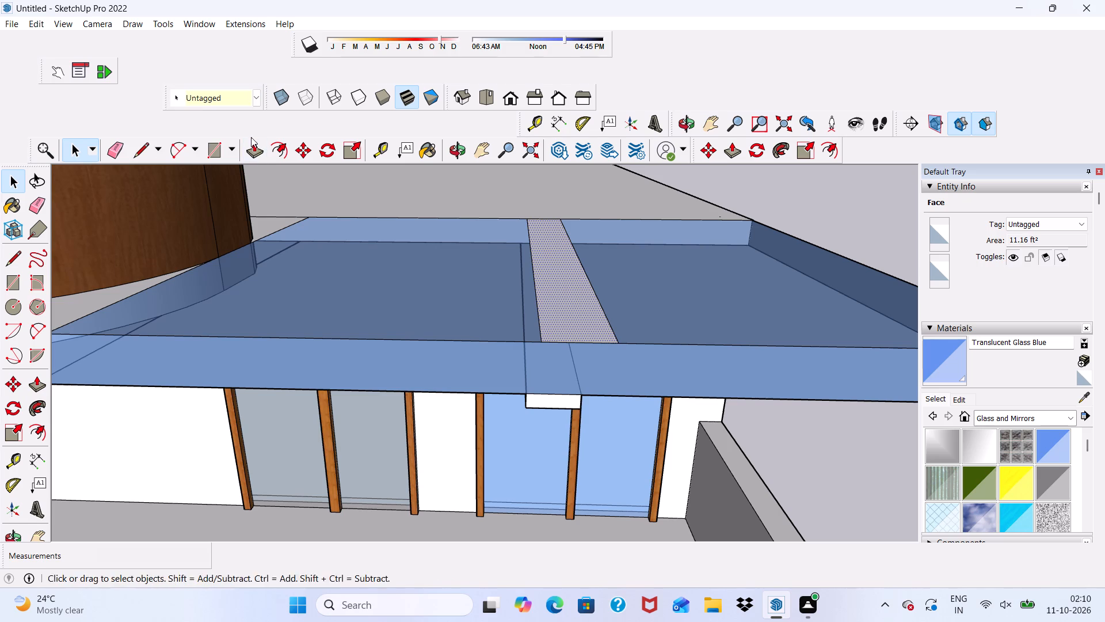
click(247, 149)
drag(552, 315, 550, 297)
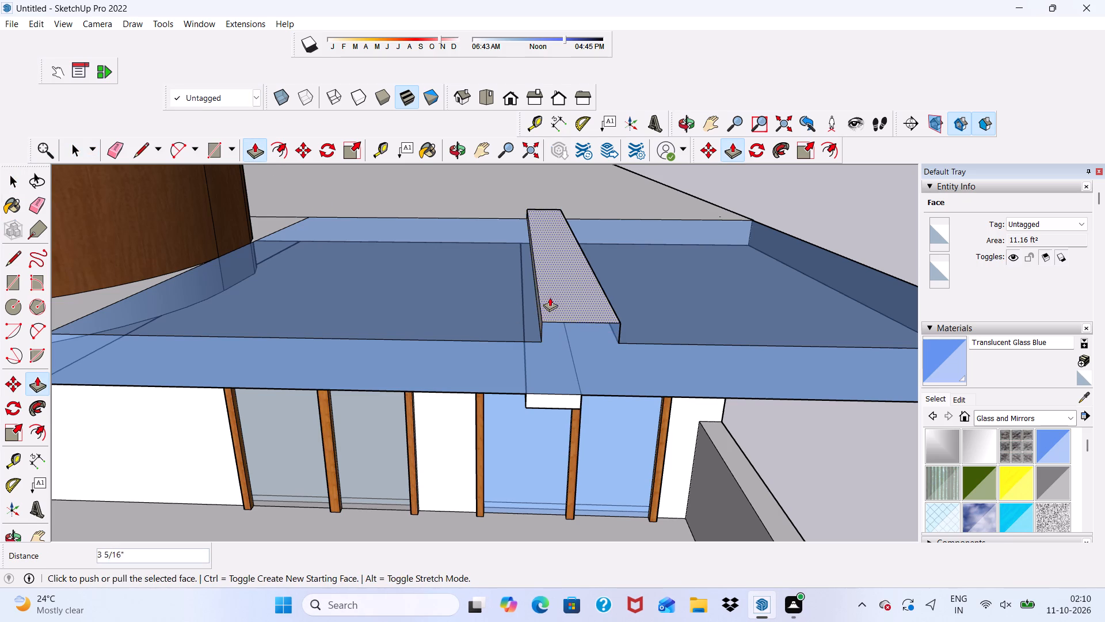
key(space)
Paint the right-hand roof overhang's underside panels on both sides of the beam with Translucent Glass Blue.
scroll(533, 276, down, 5)
middle_drag(551, 321, 548, 218)
scroll(560, 168, up, 2)
scroll(557, 165, down, 5)
middle_drag(542, 316, 542, 276)
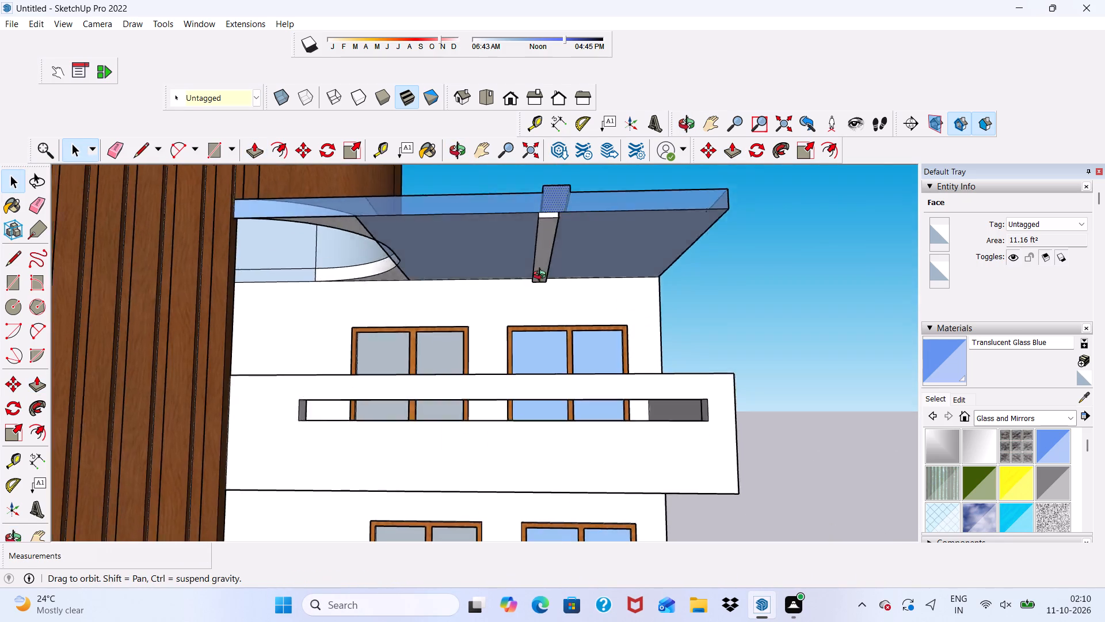
middle_drag(542, 276, 577, 294)
scroll(592, 214, up, 6)
middle_drag(585, 194, 543, 150)
click(1047, 446)
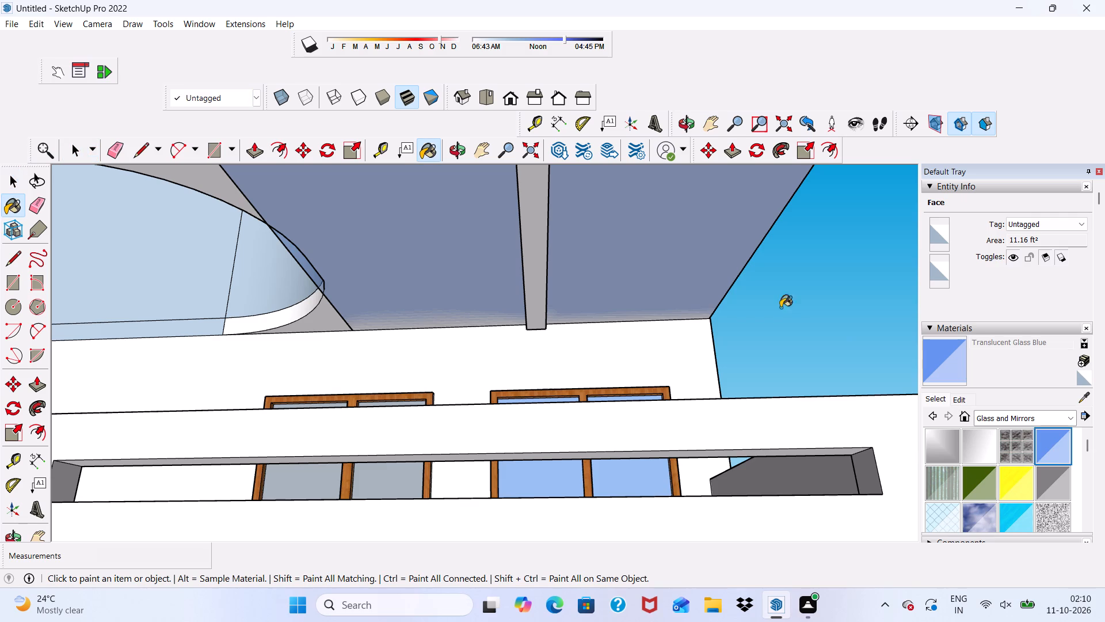
drag(743, 259, 726, 252)
double_click(725, 252)
click(460, 264)
scroll(460, 274, down, 13)
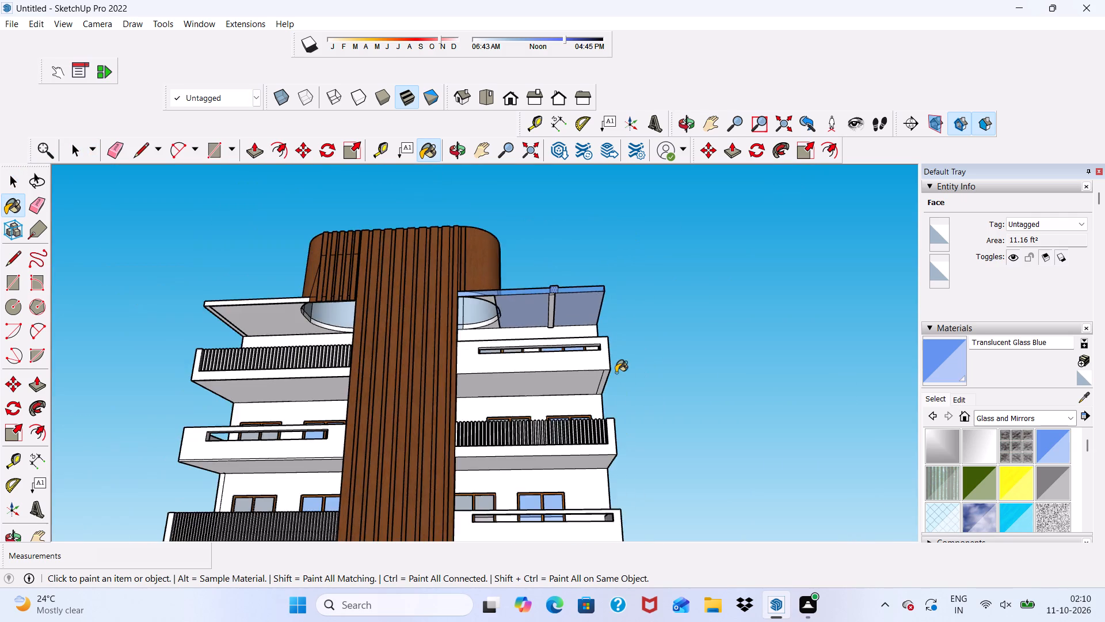
scroll(616, 373, down, 5)
middle_drag(622, 380, 369, 555)
key(space)
Draw a rectangle about 12' by 11' on top of the left-hand roof overhang, from its outer edge to the front edge near the tower.
scroll(494, 303, down, 4)
key(space)
scroll(472, 290, up, 5)
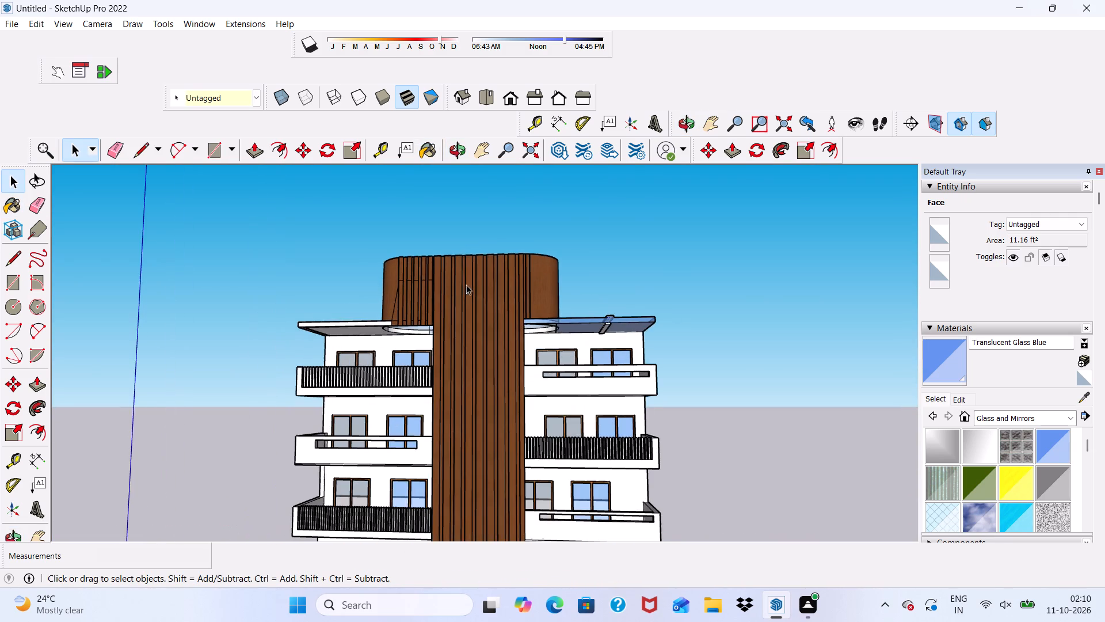
middle_drag(424, 299, 401, 459)
scroll(297, 308, up, 5)
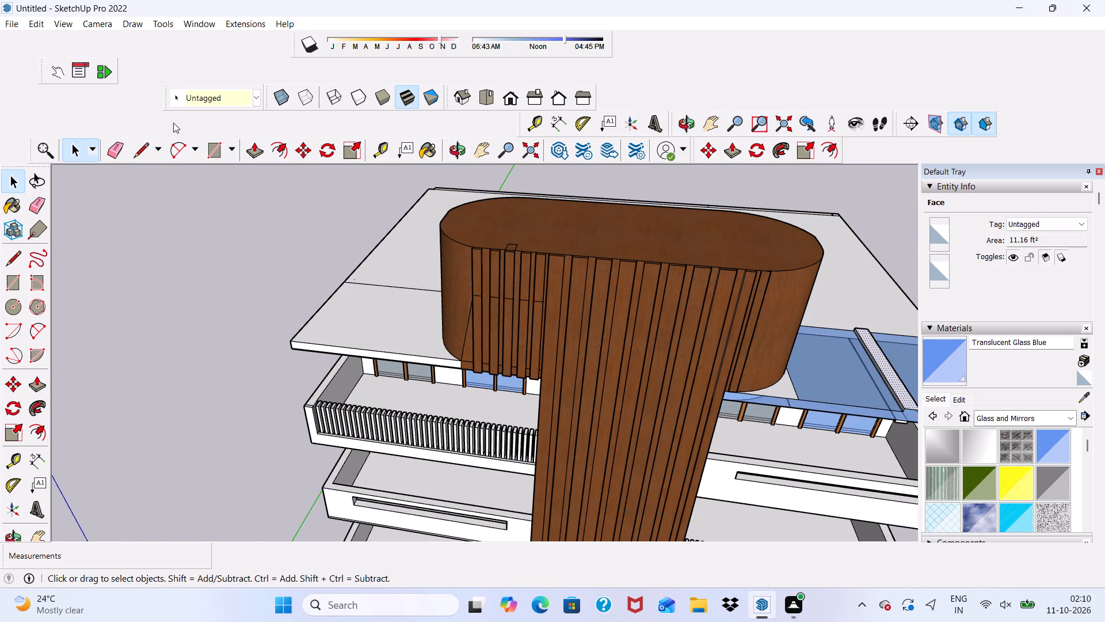
click(219, 147)
scroll(342, 342, down, 1)
middle_drag(331, 370, 409, 153)
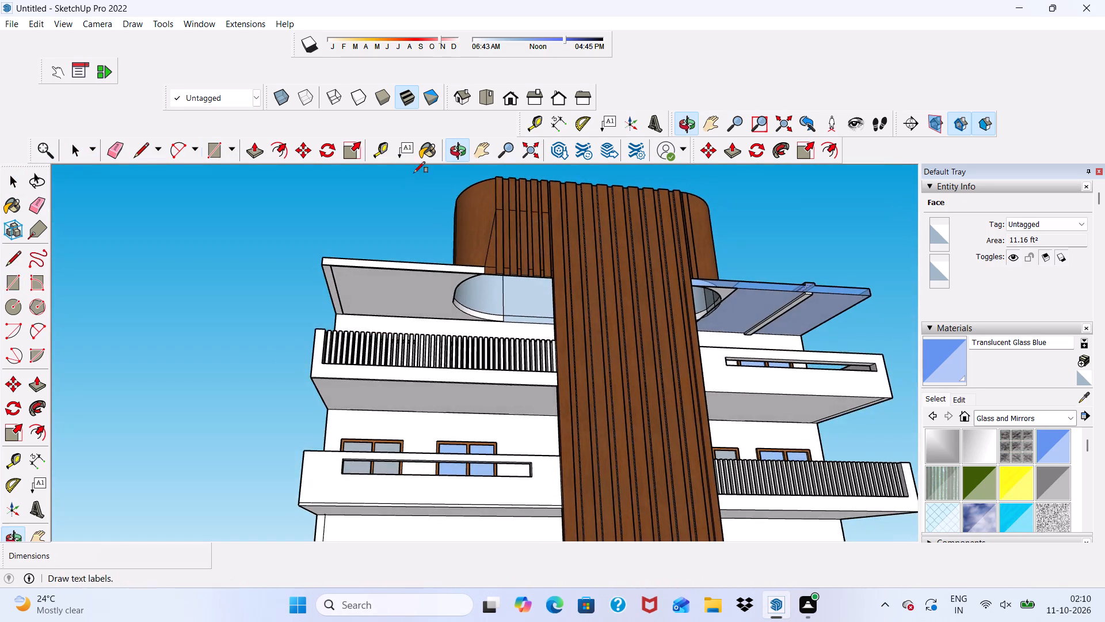
scroll(353, 282, up, 5)
scroll(333, 233, up, 11)
middle_drag(336, 316, 328, 267)
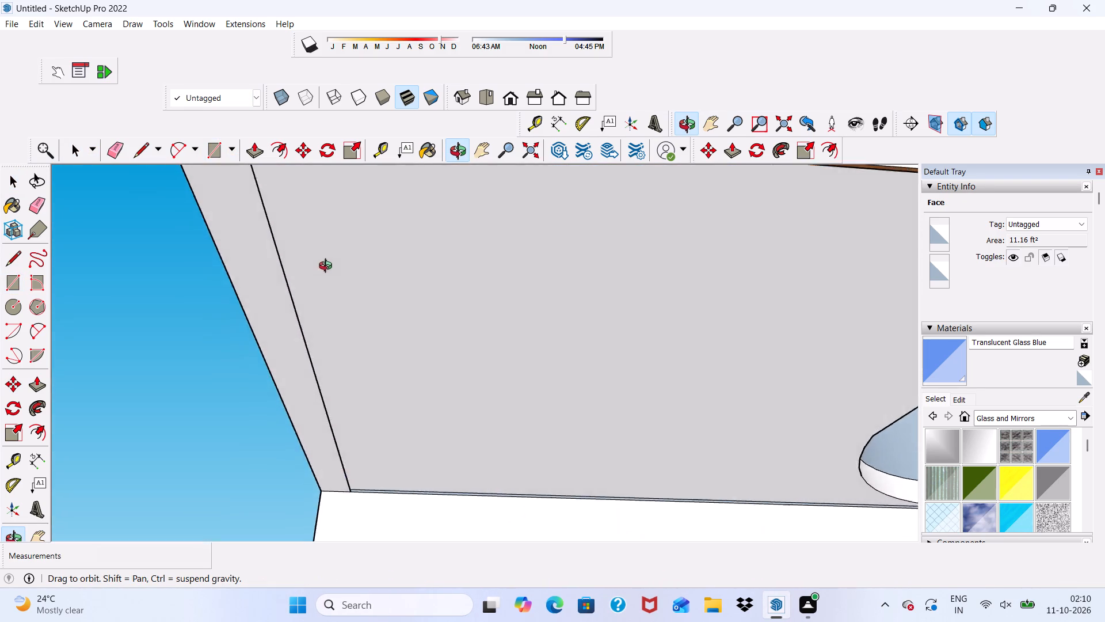
middle_drag(328, 267, 359, 490)
scroll(292, 230, up, 3)
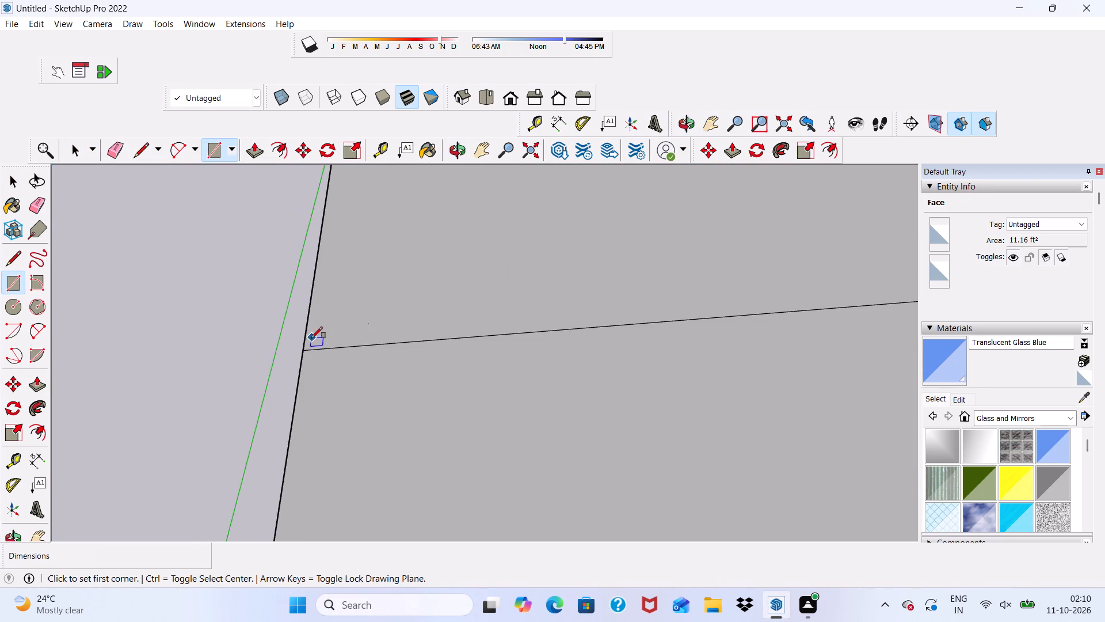
click(302, 349)
scroll(360, 261, down, 6)
scroll(605, 306, down, 8)
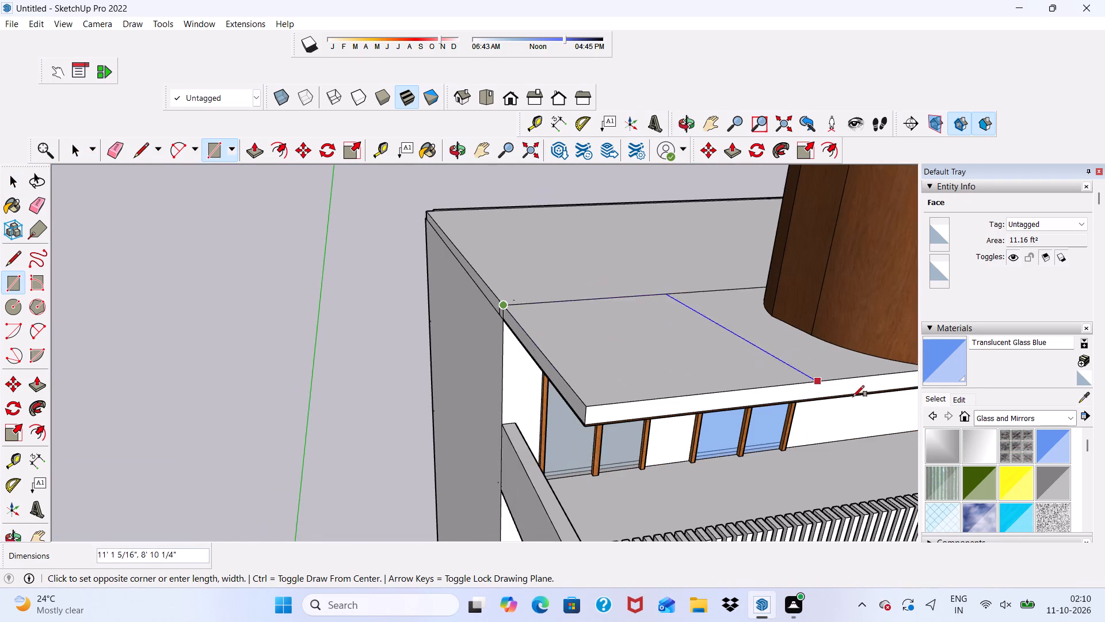
scroll(859, 400, up, 1)
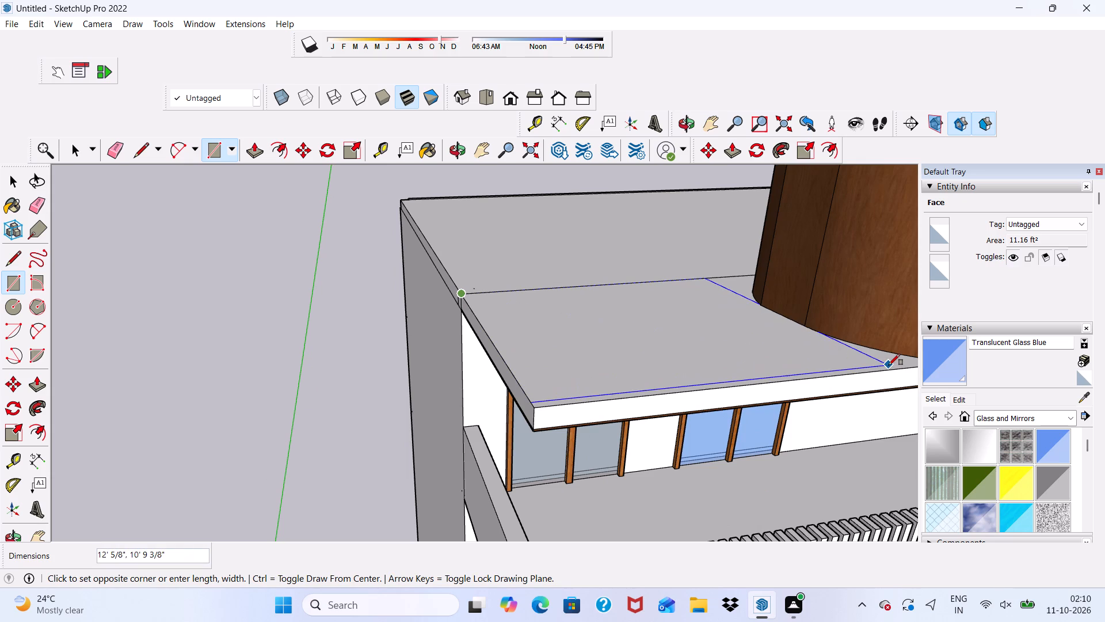
click(891, 366)
key(space)
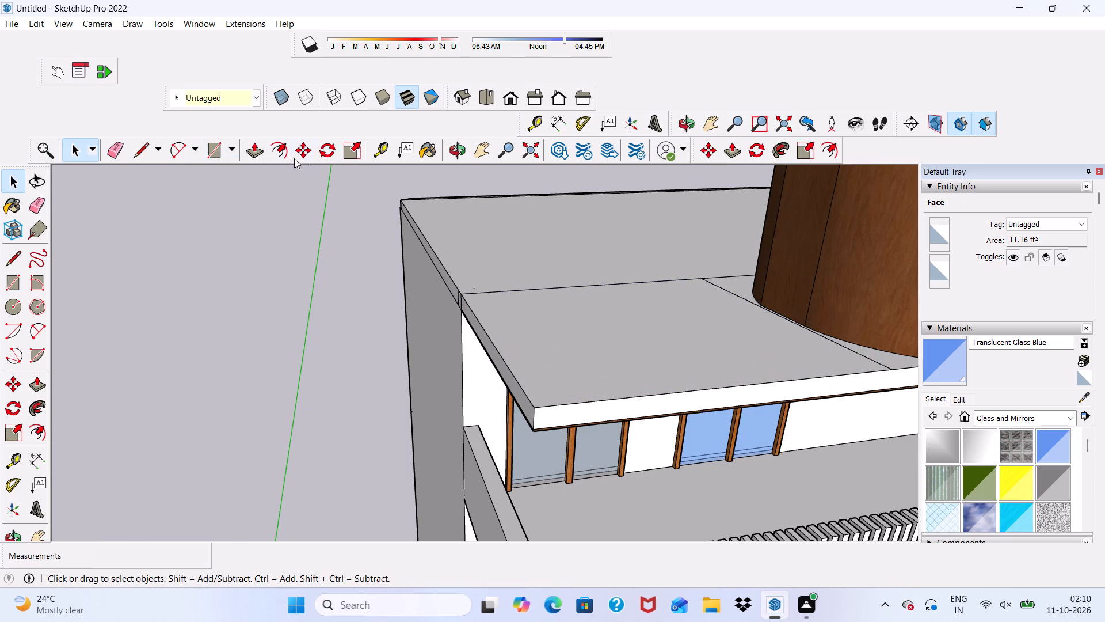
Draw a narrow rectangular strip about 9" by 11' 1 5/16" across the top of the left-hand roof overhang, ending at the front edge.
drag(215, 154, 222, 158)
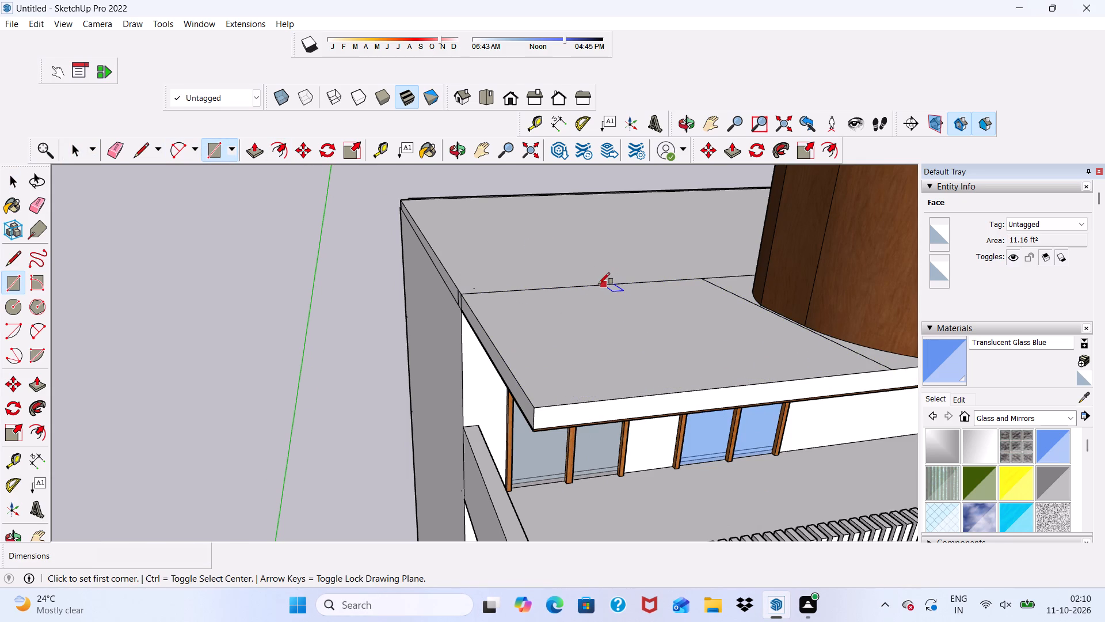
click(593, 284)
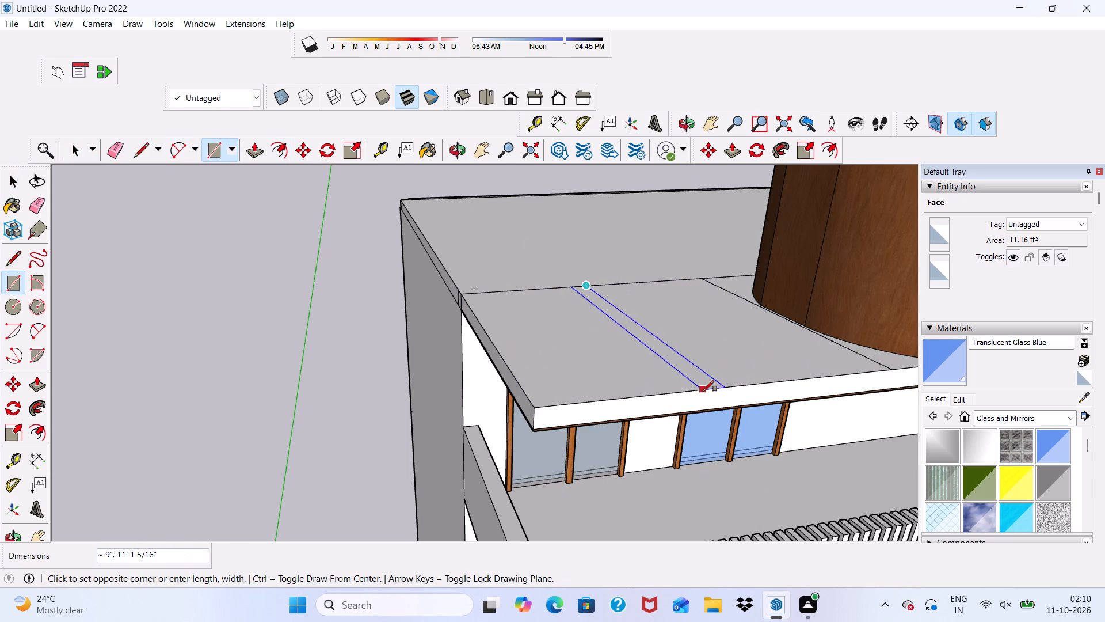
click(703, 392)
Draw a narrow rectangular strip across the left-hand roof overhang's underside, from the wall to the front edge.
scroll(670, 349, down, 3)
middle_drag(685, 395, 609, 218)
scroll(631, 285, up, 4)
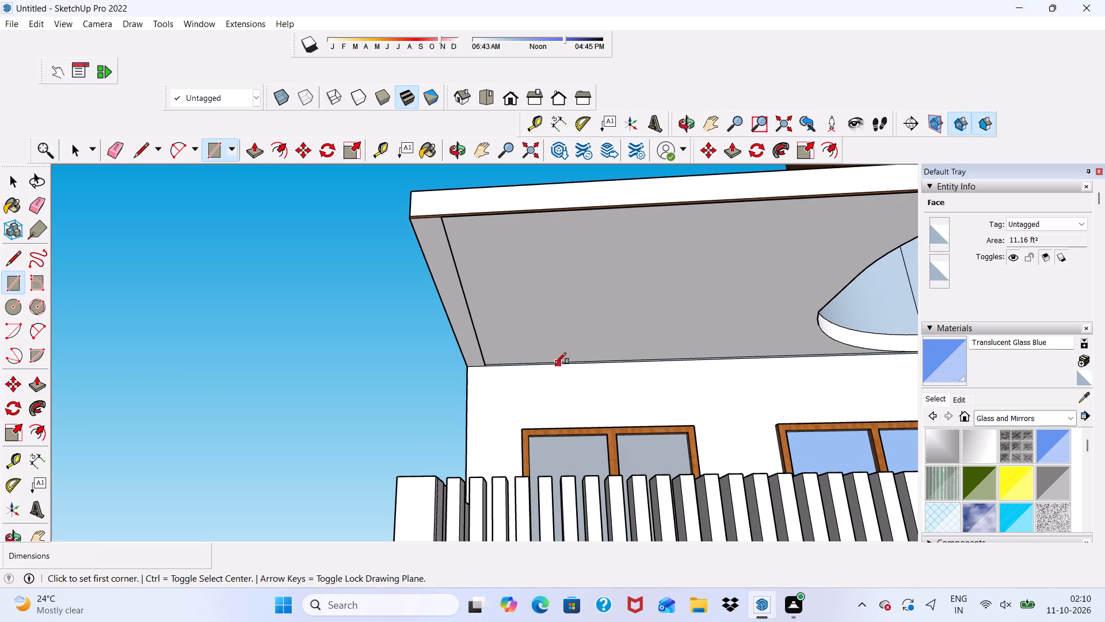
click(688, 359)
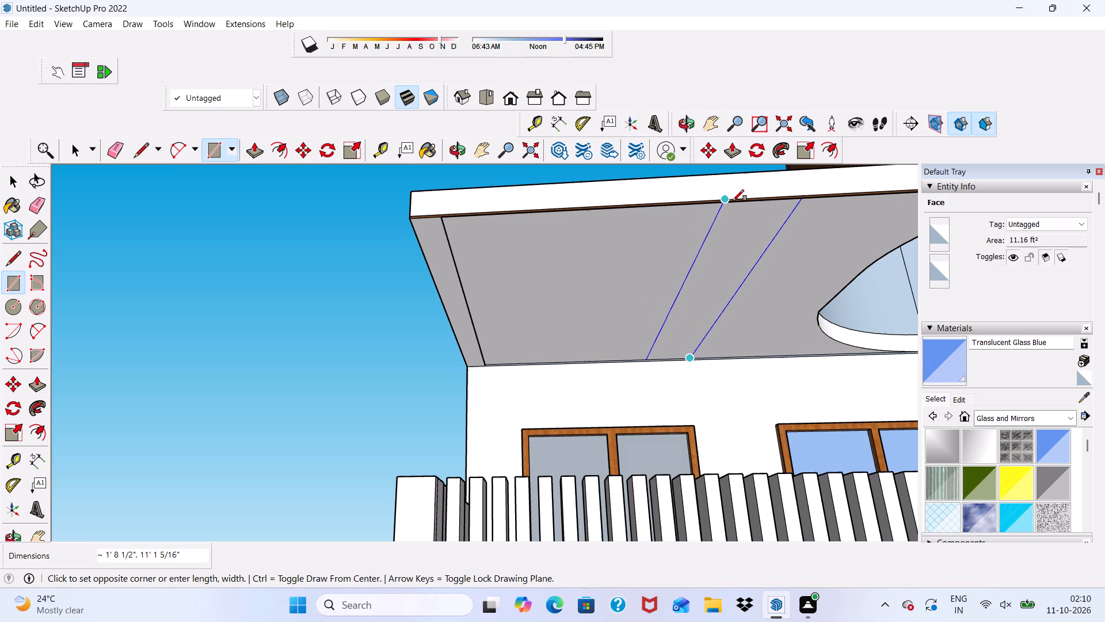
scroll(740, 209, down, 4)
scroll(670, 199, down, 12)
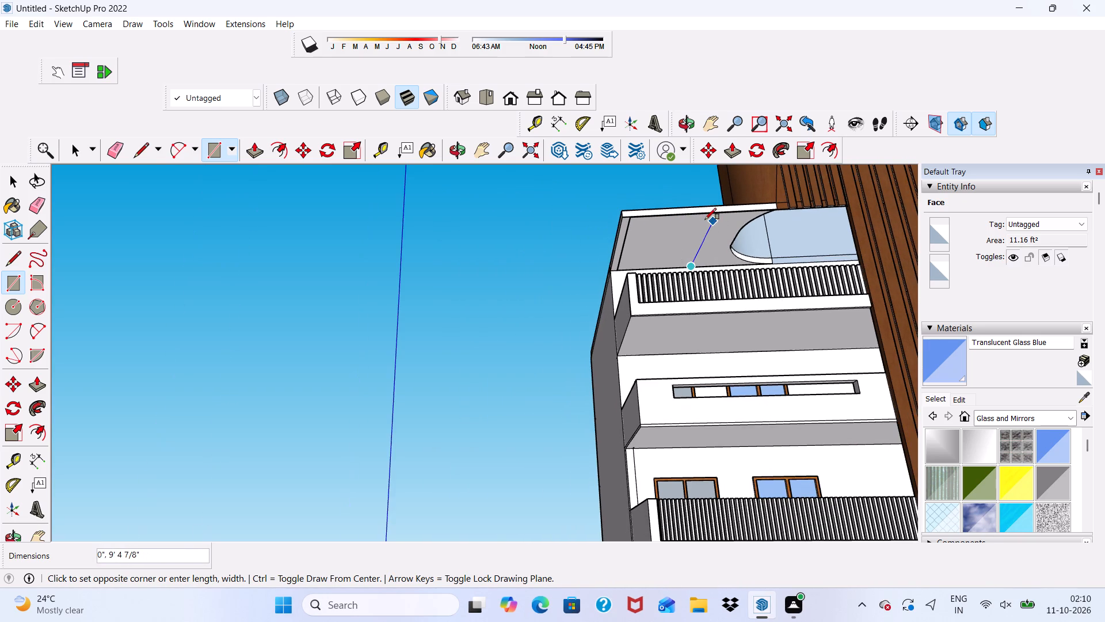
click(707, 213)
key(space)
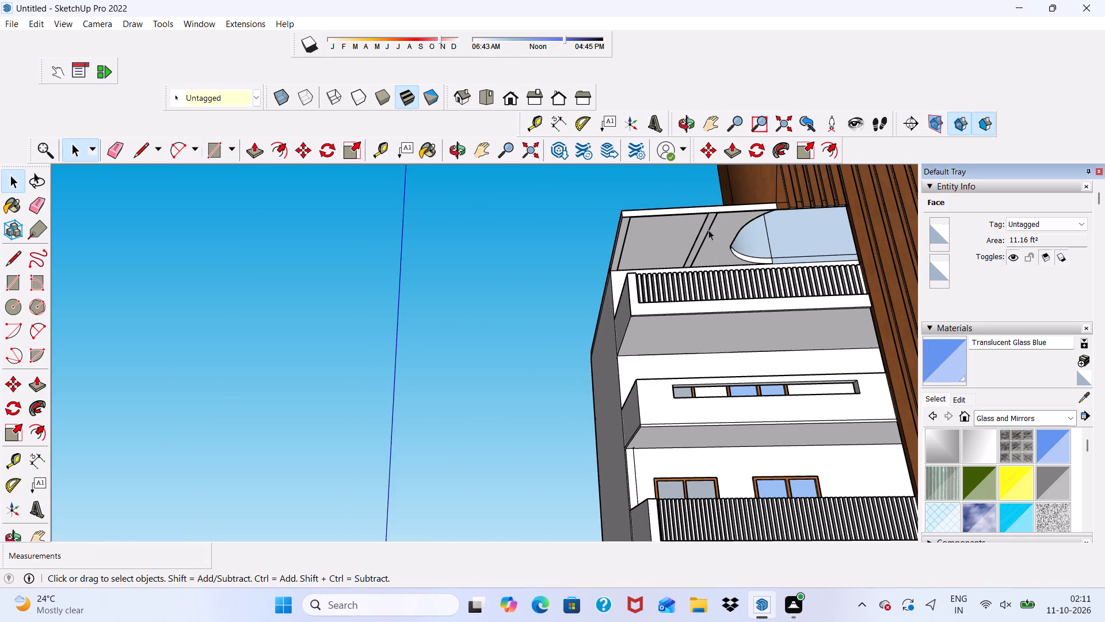
Paint the left-hand roof overhang's top panels on both sides of the narrow strip with Translucent Glass Blue.
middle_drag(695, 226, 615, 395)
scroll(786, 188, up, 2)
scroll(759, 211, down, 6)
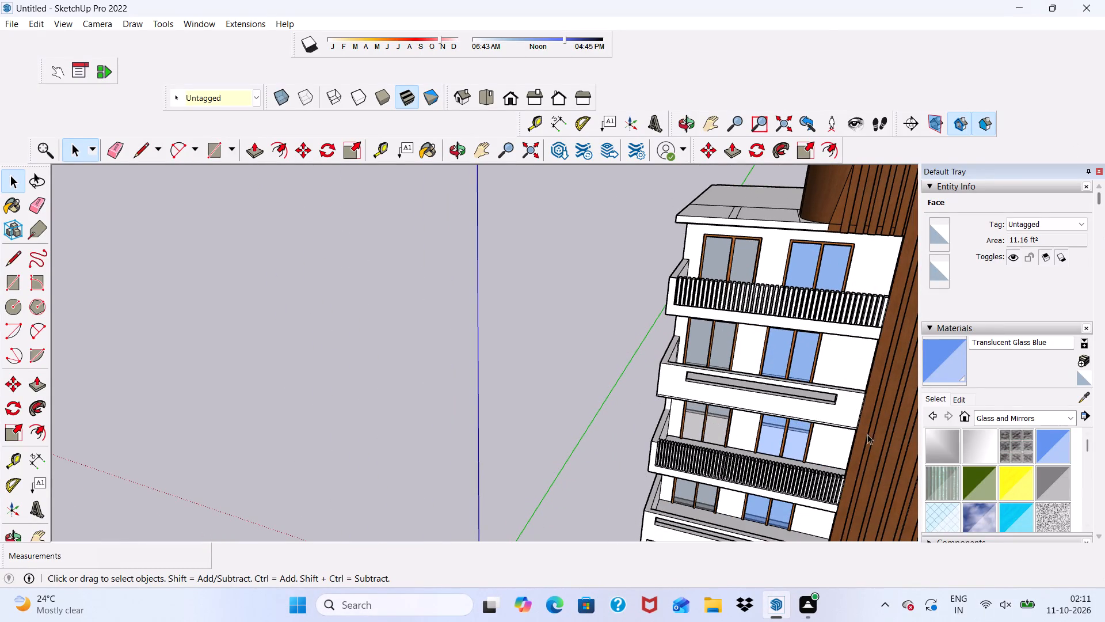
click(1055, 452)
scroll(681, 181, up, 4)
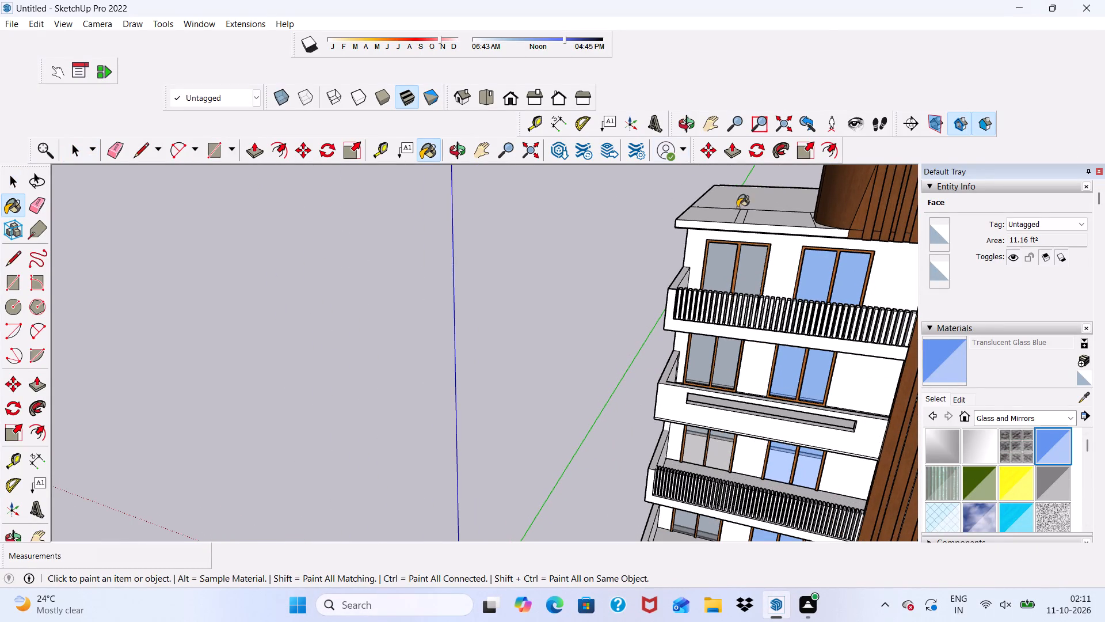
click(709, 217)
scroll(772, 221, up, 4)
click(772, 221)
scroll(745, 232, up, 3)
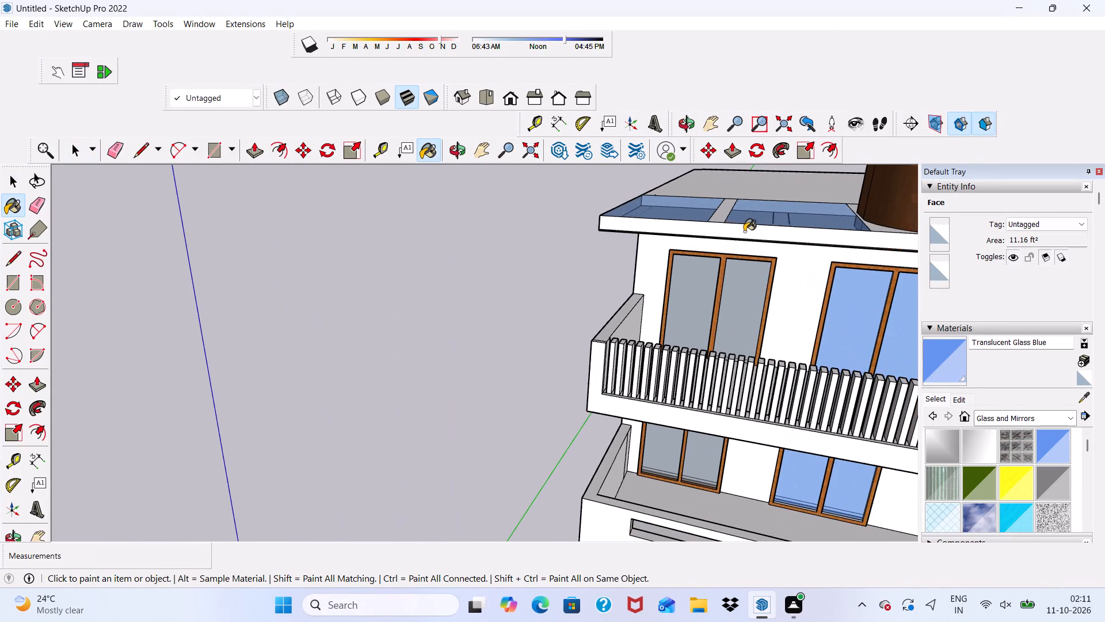
Paint the left-hand roof overhang's front edge and the underside panel beside the narrow strip with Translucent Glass Blue.
click(744, 231)
scroll(737, 229, down, 4)
middle_drag(736, 241, 763, 147)
scroll(712, 229, up, 1)
click(712, 229)
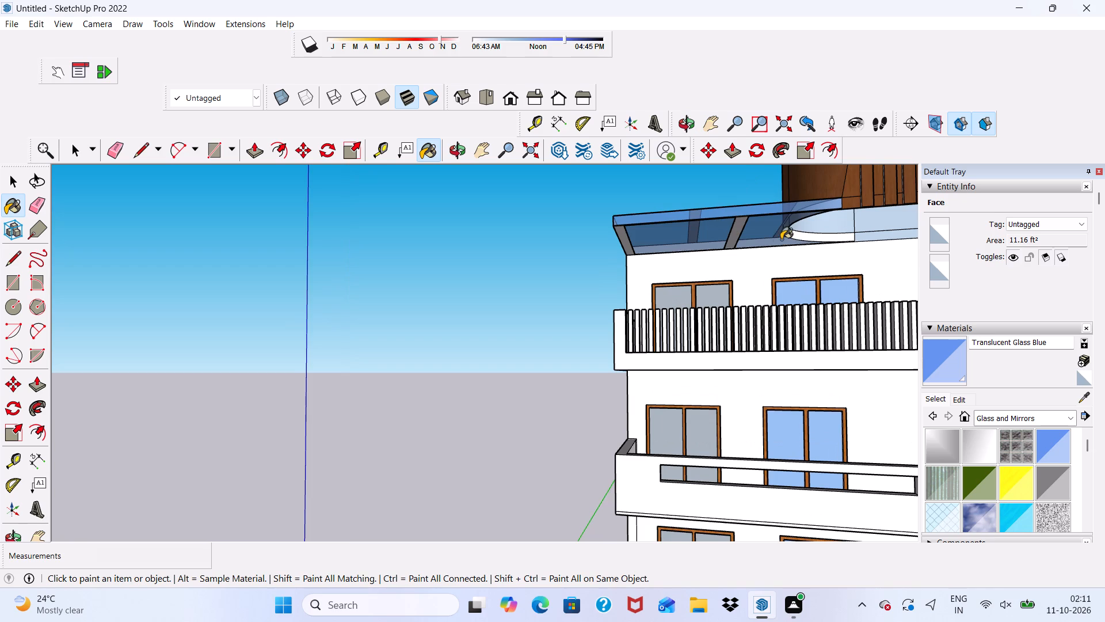
Push/Pull the narrow strip on the left-hand roof overhang's underside downward to form a shallow beam.
scroll(731, 211, up, 4)
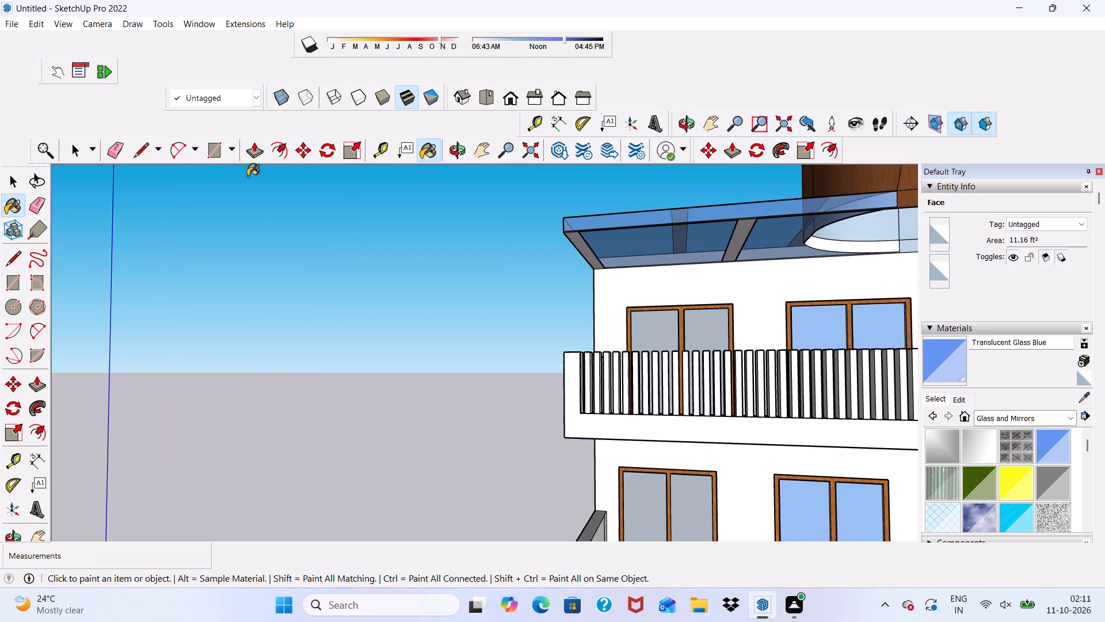
click(253, 160)
scroll(837, 242, up, 3)
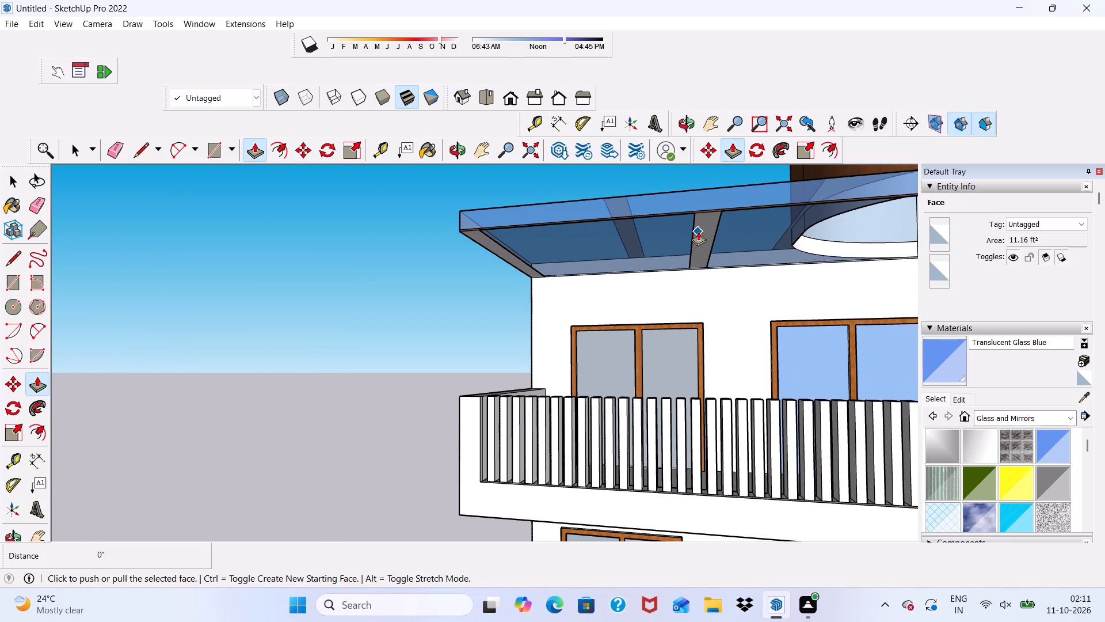
key(space)
click(702, 230)
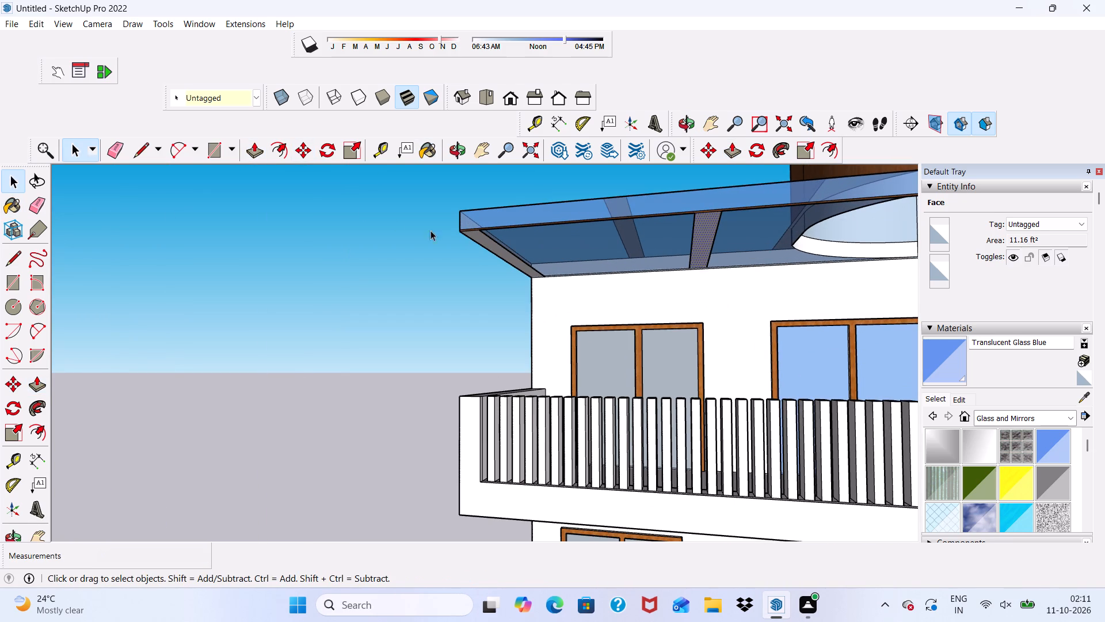
click(261, 146)
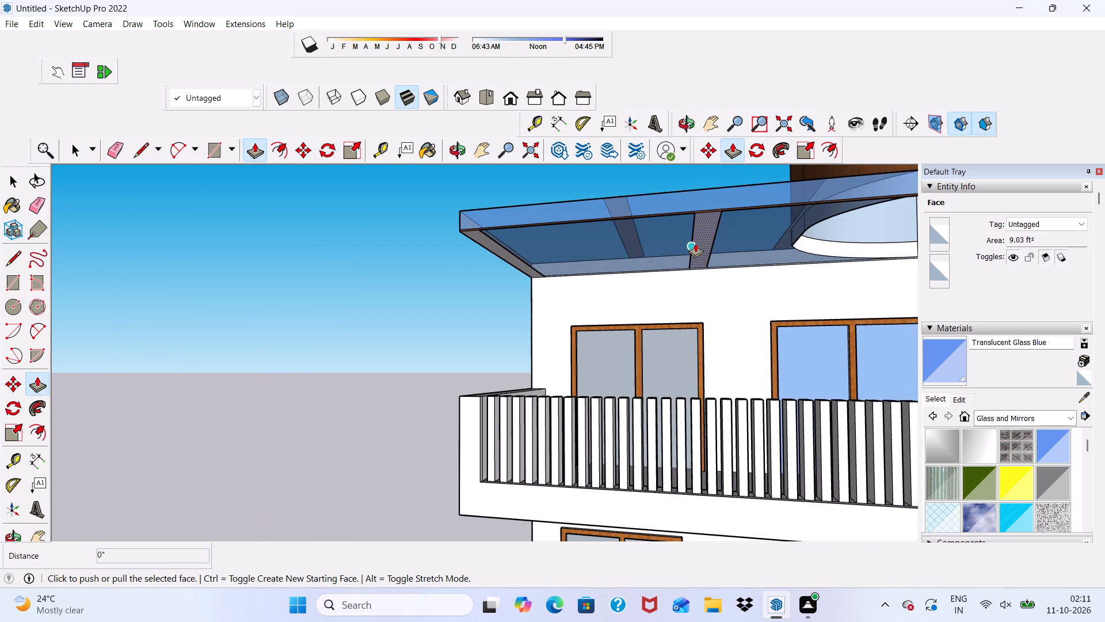
drag(699, 242, 703, 249)
key(space)
Push/Pull the narrow strip on top of the left-hand roof overhang upward to form a shallow raised beam.
scroll(698, 232, down, 3)
middle_drag(699, 264, 711, 365)
scroll(711, 360, down, 1)
middle_drag(711, 365, 711, 366)
scroll(689, 240, up, 5)
click(631, 245)
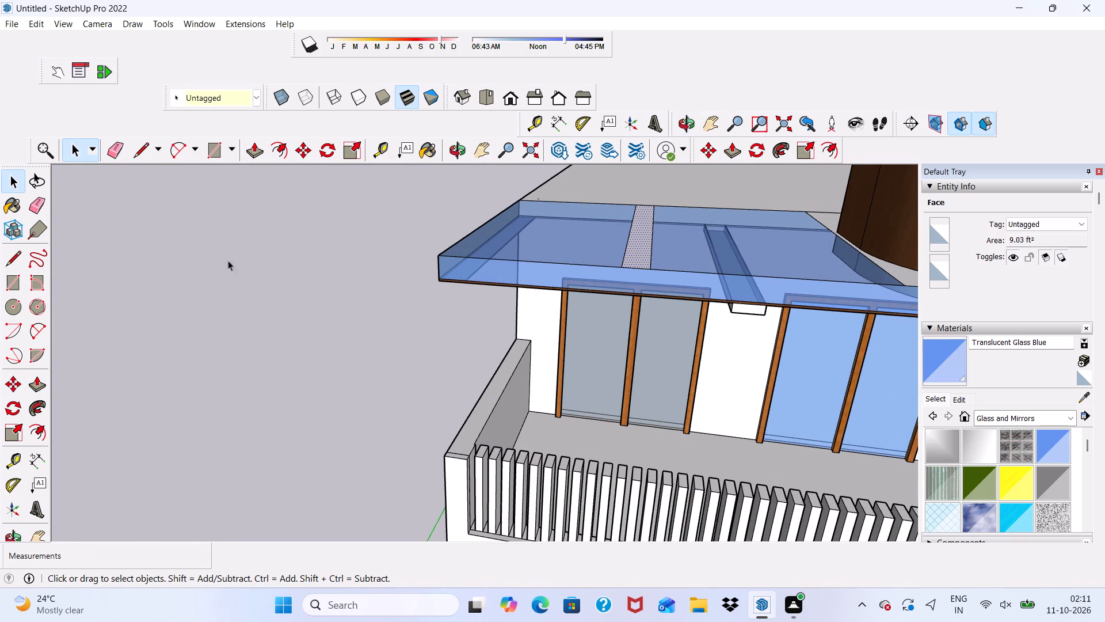
drag(245, 149, 250, 153)
drag(641, 246, 639, 232)
key(space)
Paint the outer end faces of the left-hand and right-hand roof overhangs with Translucent Glass Blue.
scroll(638, 230, down, 4)
middle_drag(637, 241, 820, 216)
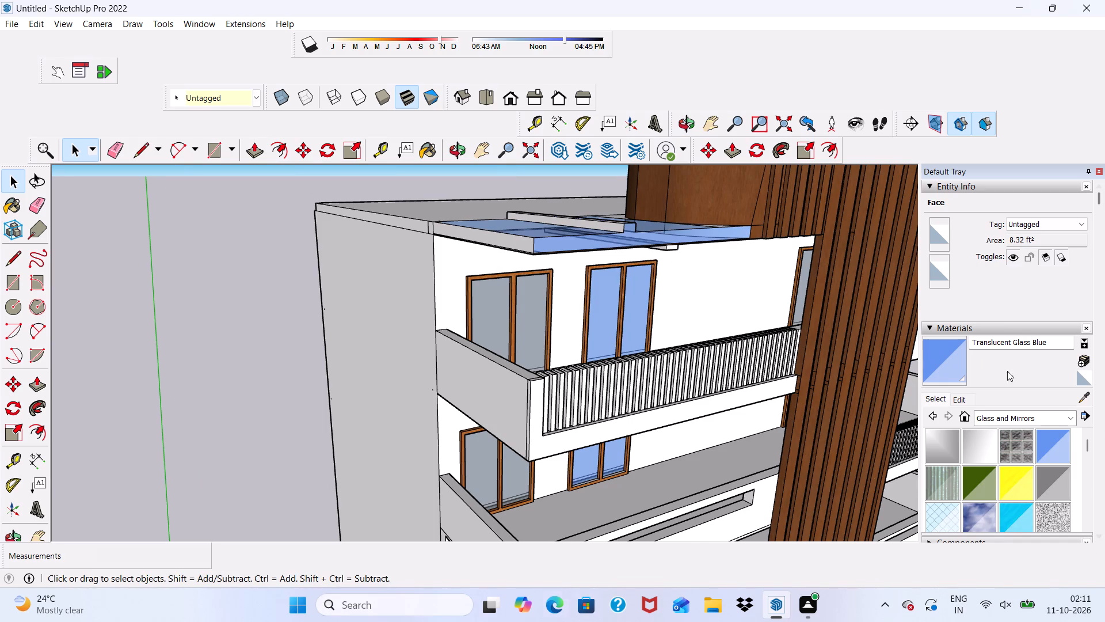
click(1057, 445)
scroll(504, 287, up, 3)
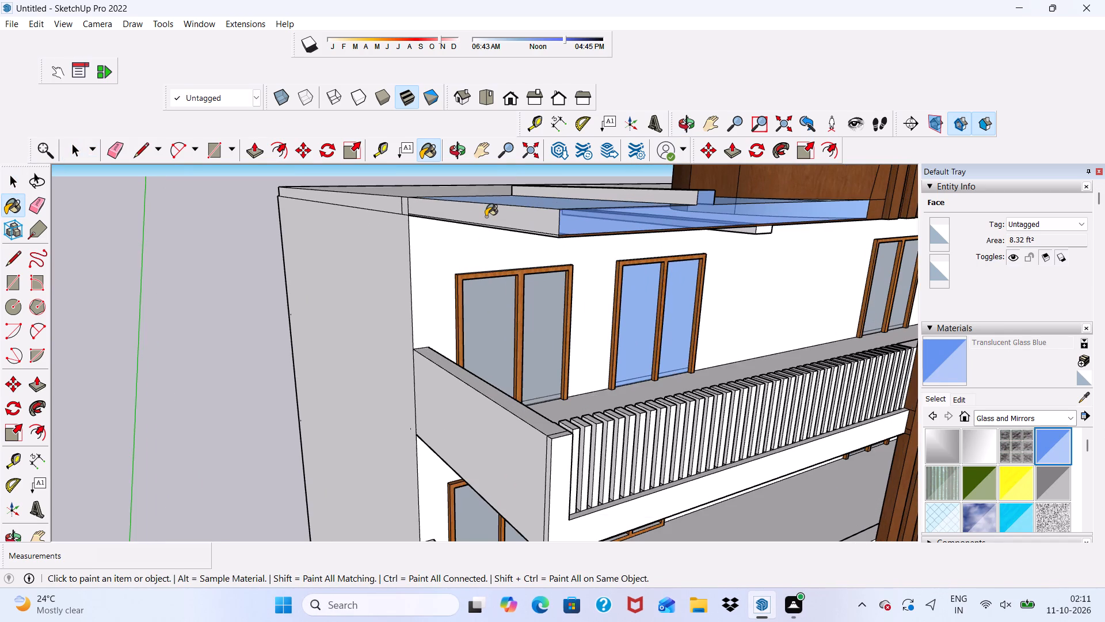
click(486, 216)
scroll(509, 259, down, 7)
middle_drag(578, 336, 441, 207)
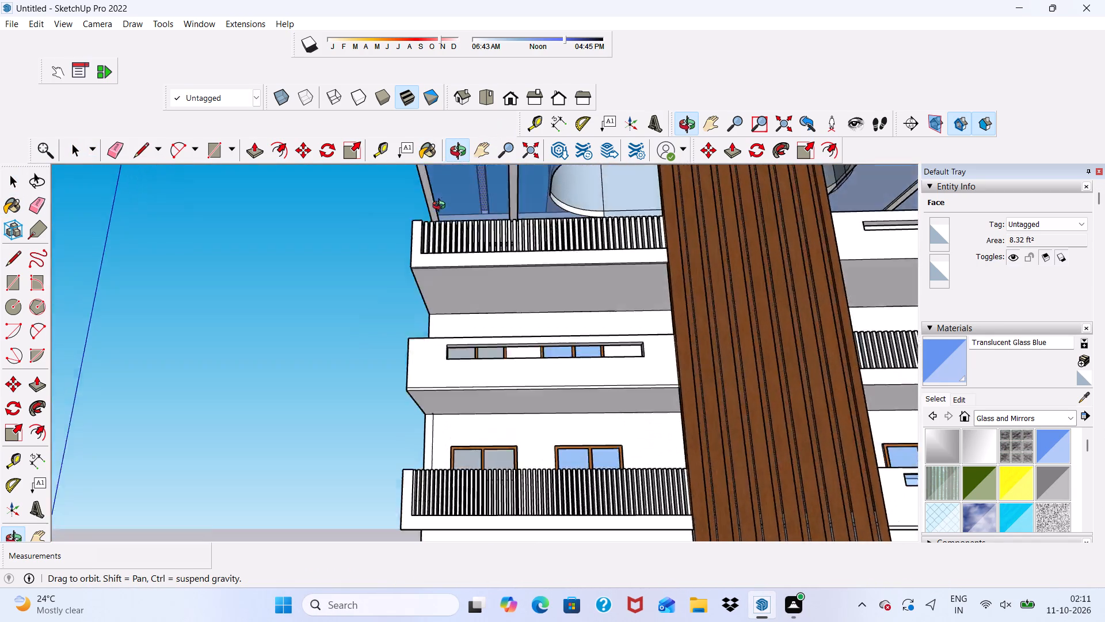
middle_drag(441, 207, 399, 307)
scroll(506, 275, up, 5)
scroll(465, 232, down, 12)
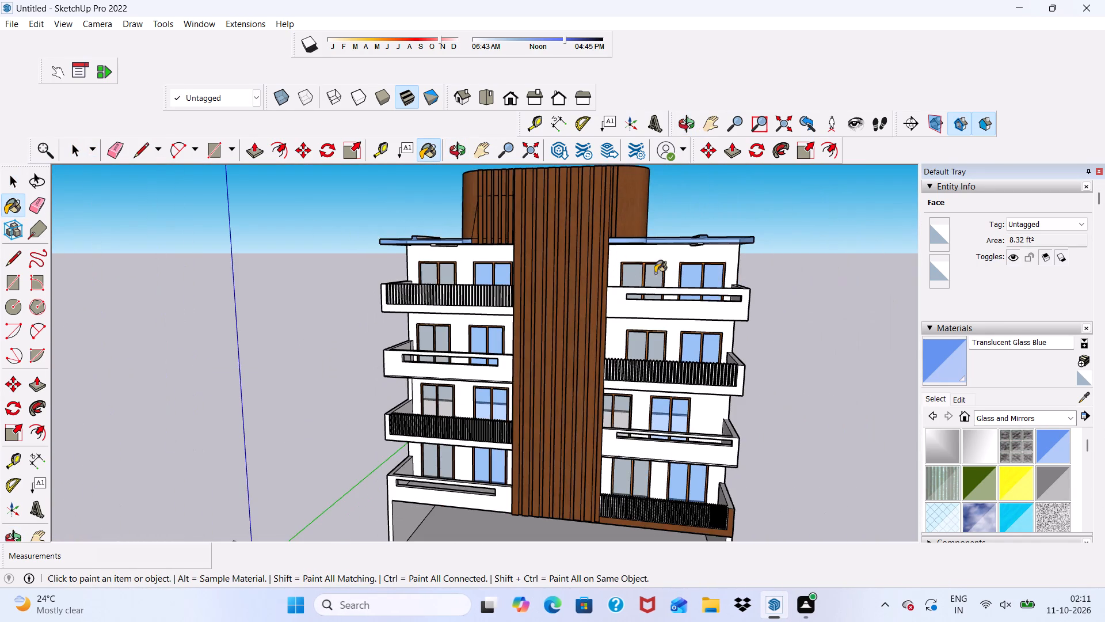
scroll(714, 264, up, 1)
middle_drag(714, 264, 510, 305)
scroll(659, 310, up, 5)
click(651, 291)
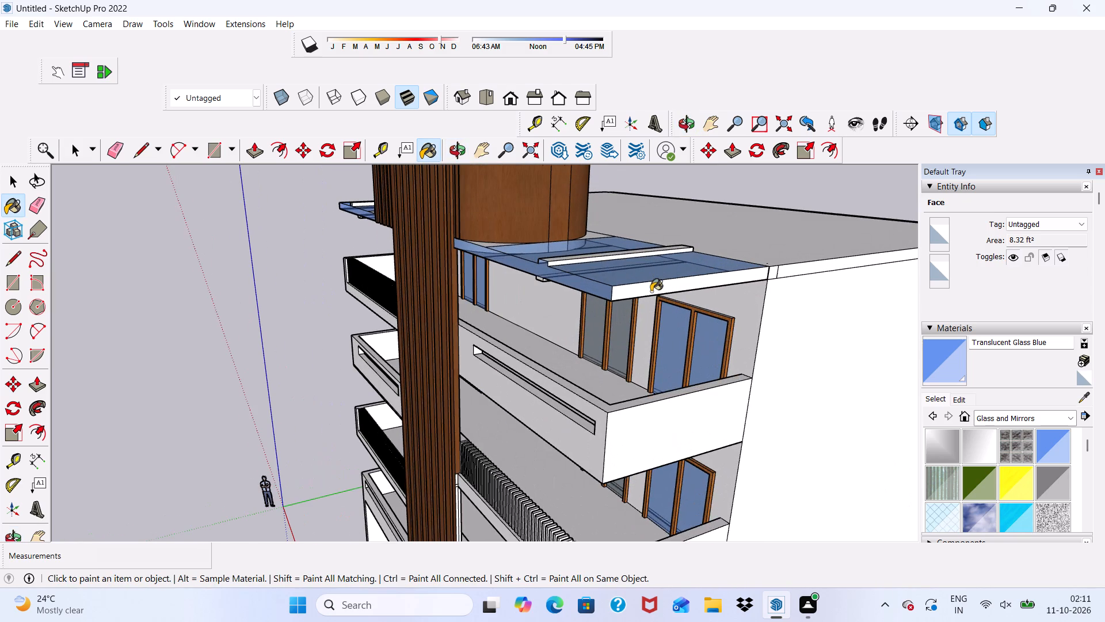
Examine the whole front facade and the open ground floor of the building from above and below.
scroll(627, 283, down, 6)
middle_drag(616, 291, 862, 236)
scroll(870, 237, up, 1)
key(space)
scroll(647, 257, down, 9)
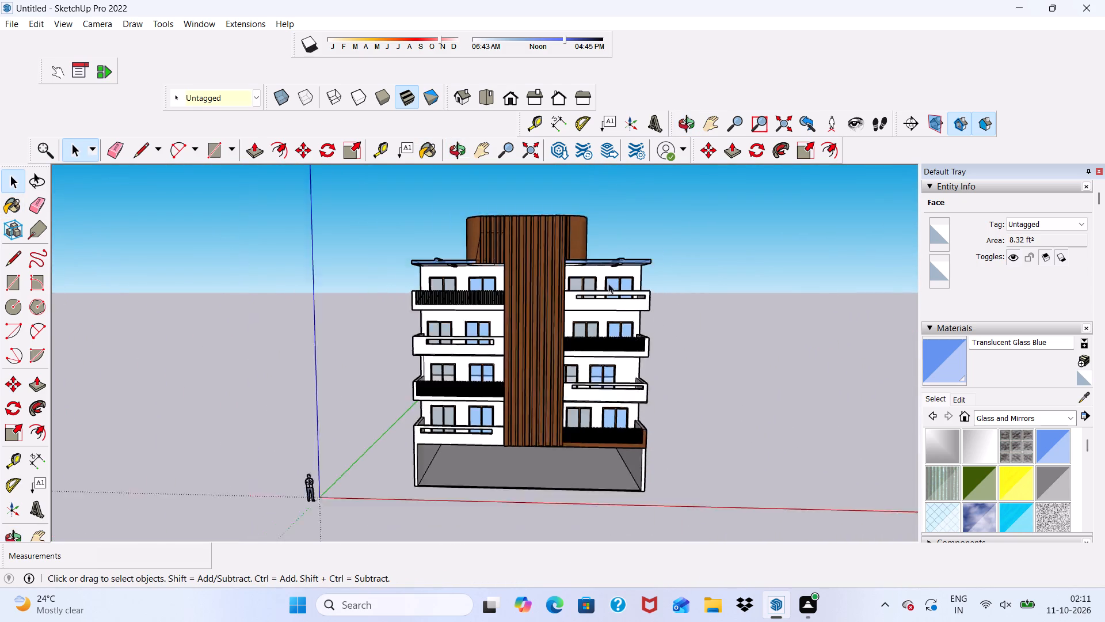
scroll(608, 283, down, 2)
middle_drag(606, 355, 640, 458)
scroll(569, 407, up, 13)
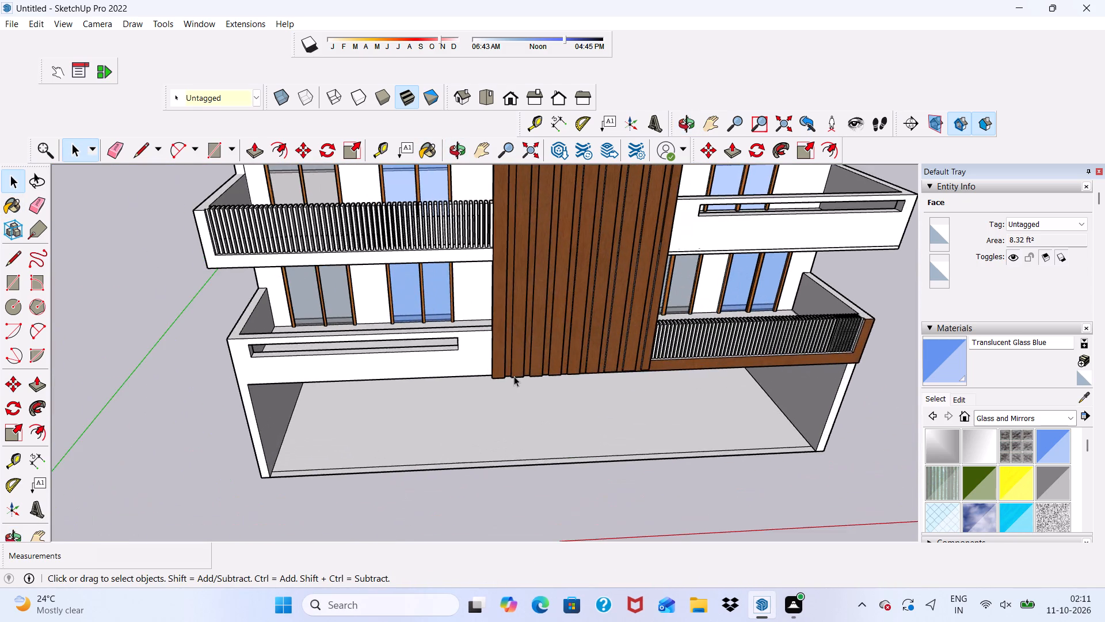
middle_drag(514, 376, 533, 291)
scroll(524, 280, down, 4)
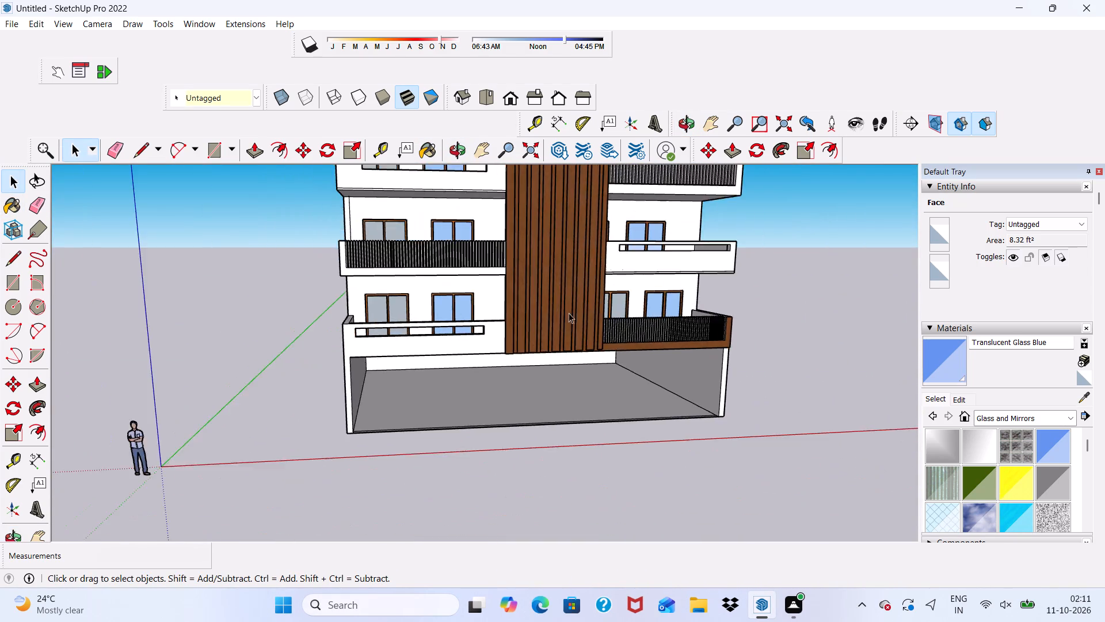
scroll(569, 313, down, 7)
middle_drag(588, 418, 464, 309)
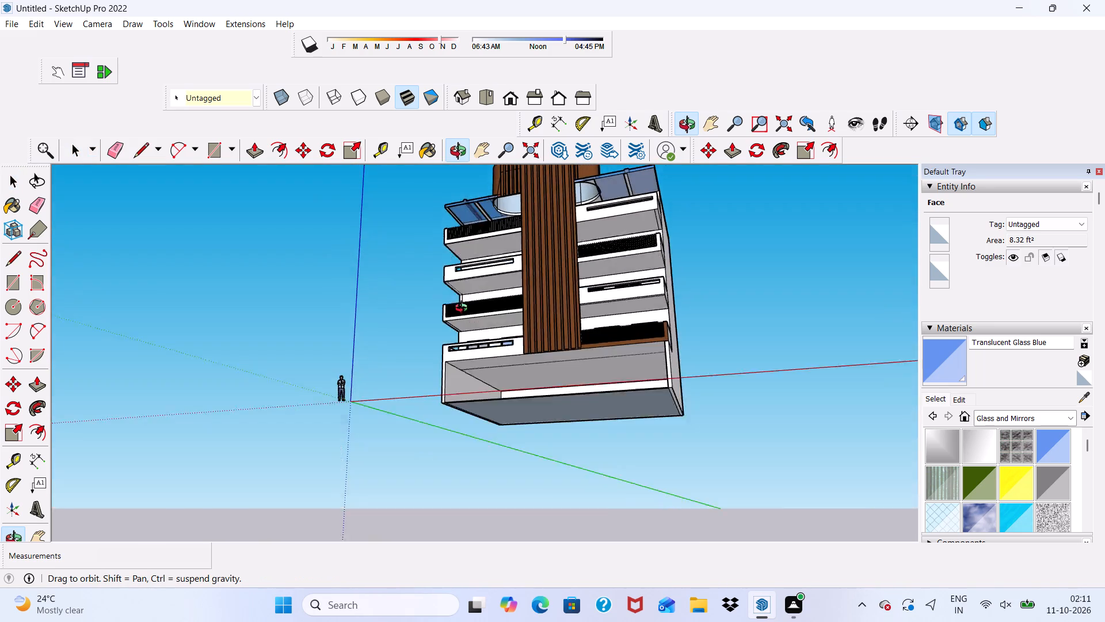
middle_drag(464, 309, 546, 443)
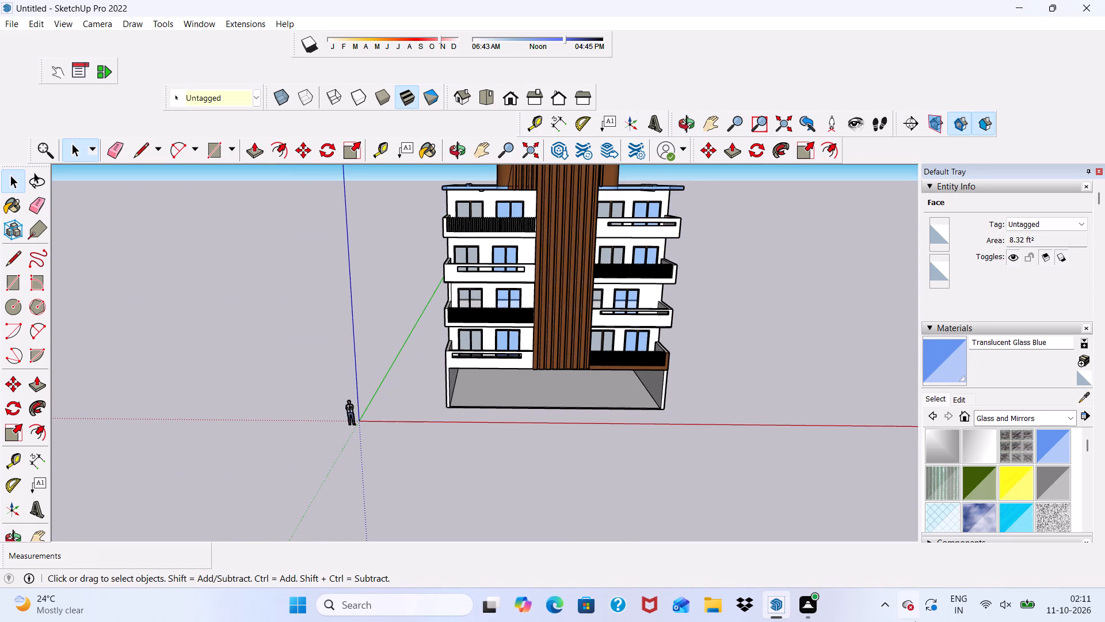
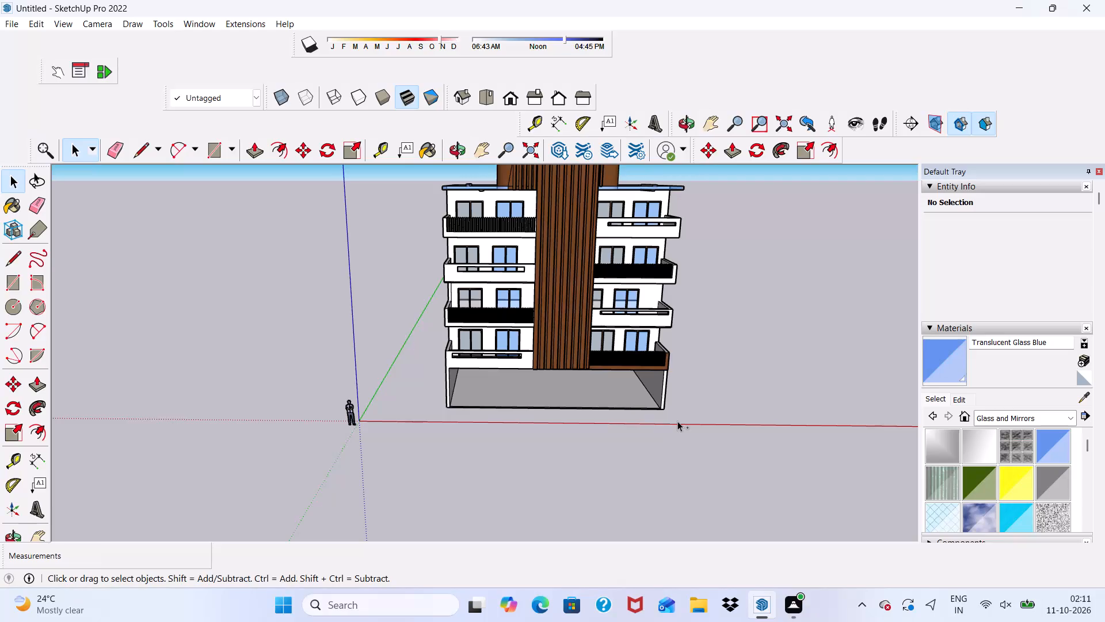
Save the model in the Documents folder as a SketchUp file named 400.
key(ctrl+s)
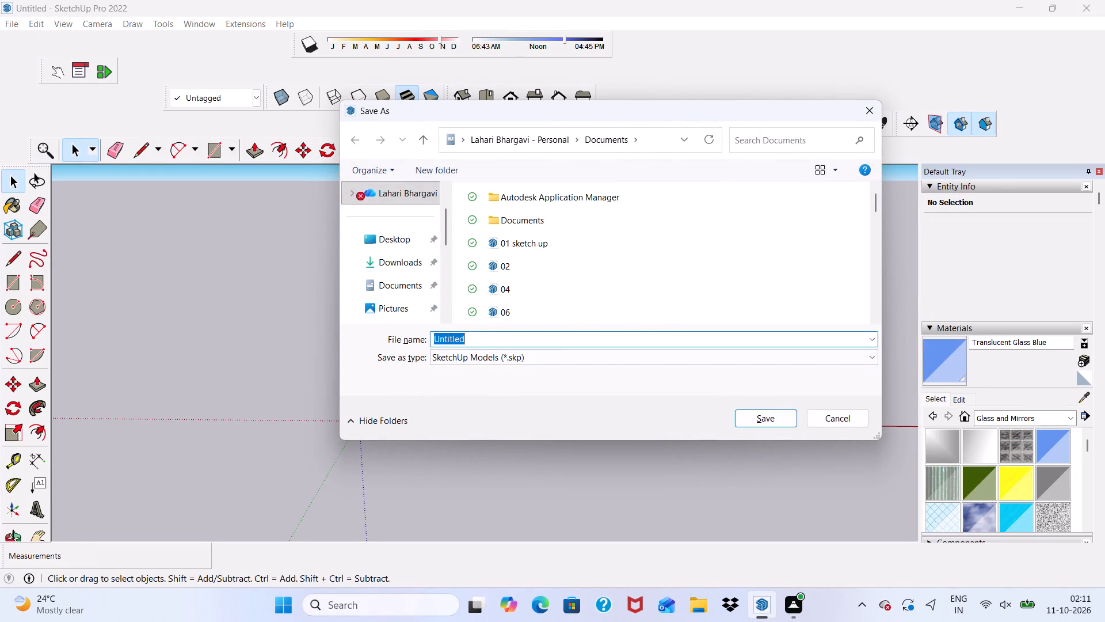
click(549, 339)
key(BackSpace)
key(BackSpace)
key(BackSpace)
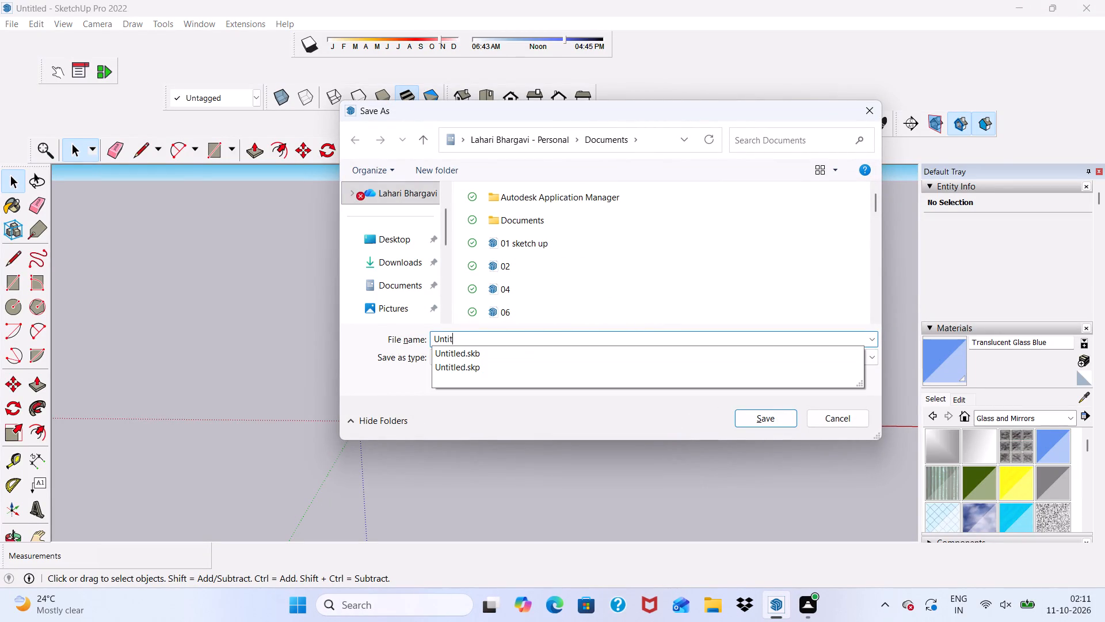
key(BackSpace)
key(BackSpace)
key(BackSpace)
key(BackSpace)
key(BackSpace)
key(BackSpace)
key(BackSpace)
key(BackSpace)
key(BackSpace)
key(BackSpace)
key(BackSpace)
key(BackSpace)
key(BackSpace)
text(400)
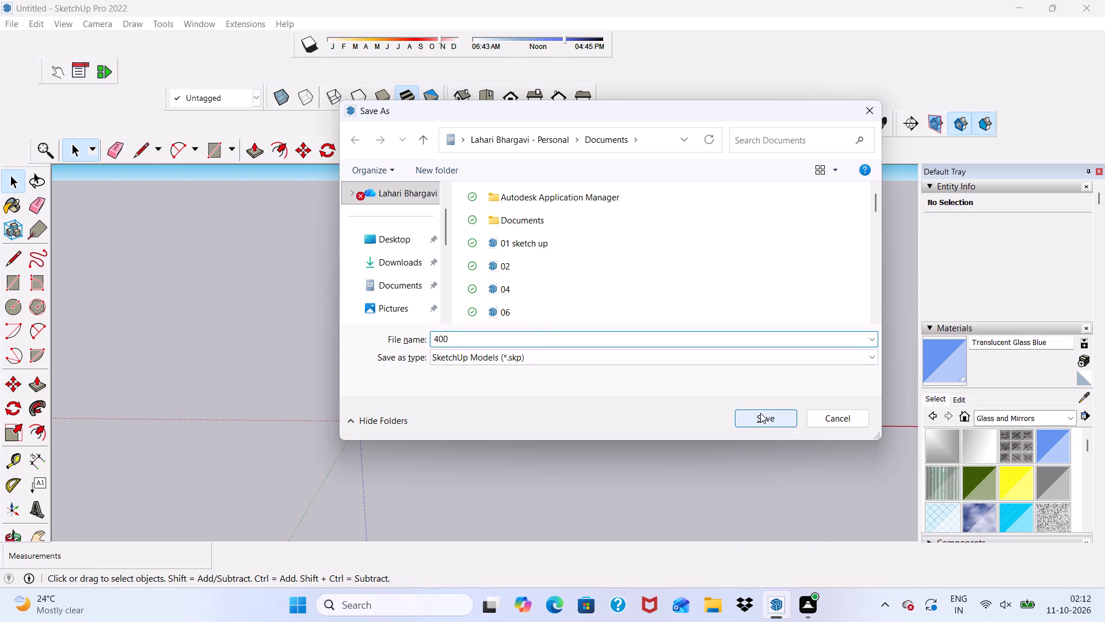
click(760, 413)
Export a front view of the building as a 2D JPEG image named 400PDF in the Documents folder.
scroll(552, 267, up, 5)
scroll(545, 290, down, 5)
middle_drag(543, 371, 524, 270)
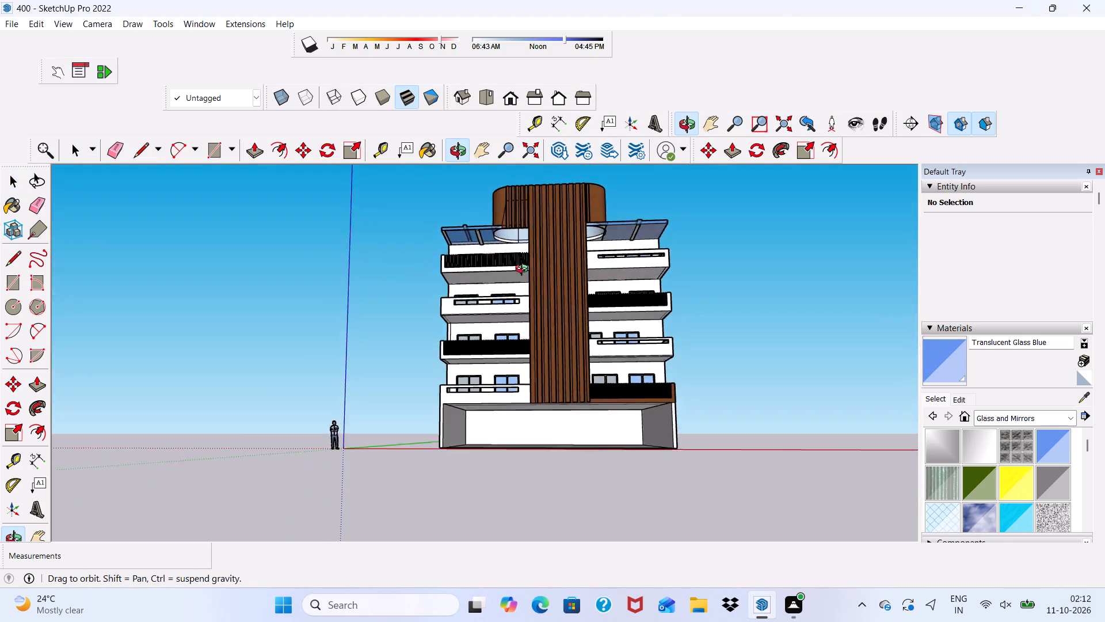
middle_drag(524, 270, 479, 290)
scroll(481, 289, up, 10)
scroll(502, 292, down, 1)
middle_drag(507, 293, 676, 328)
scroll(676, 329, down, 3)
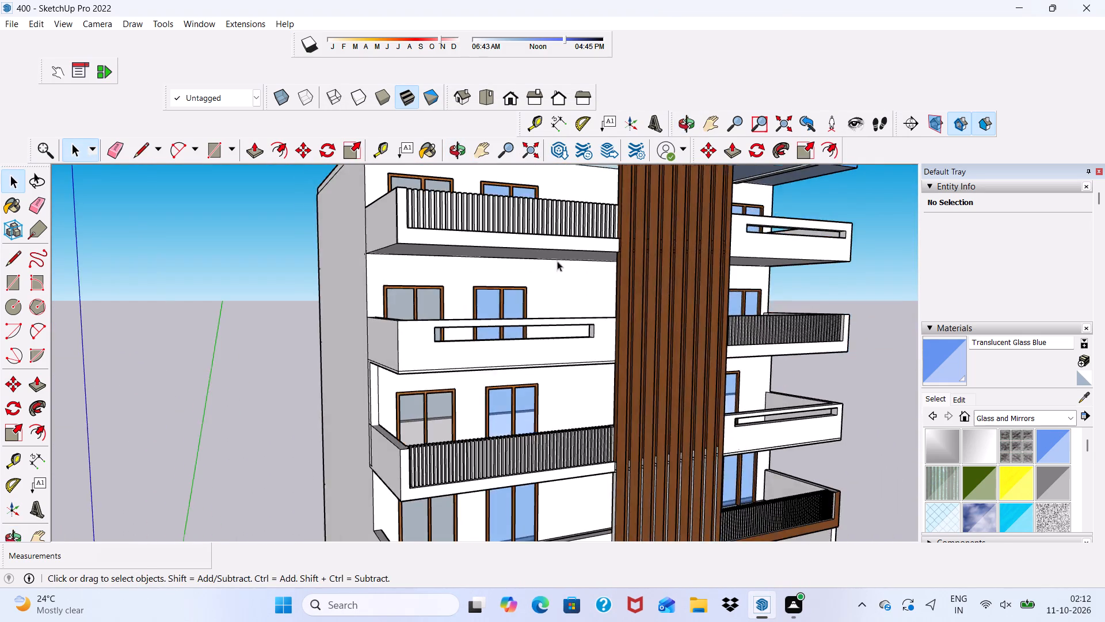
scroll(557, 261, down, 4)
middle_drag(579, 382, 470, 387)
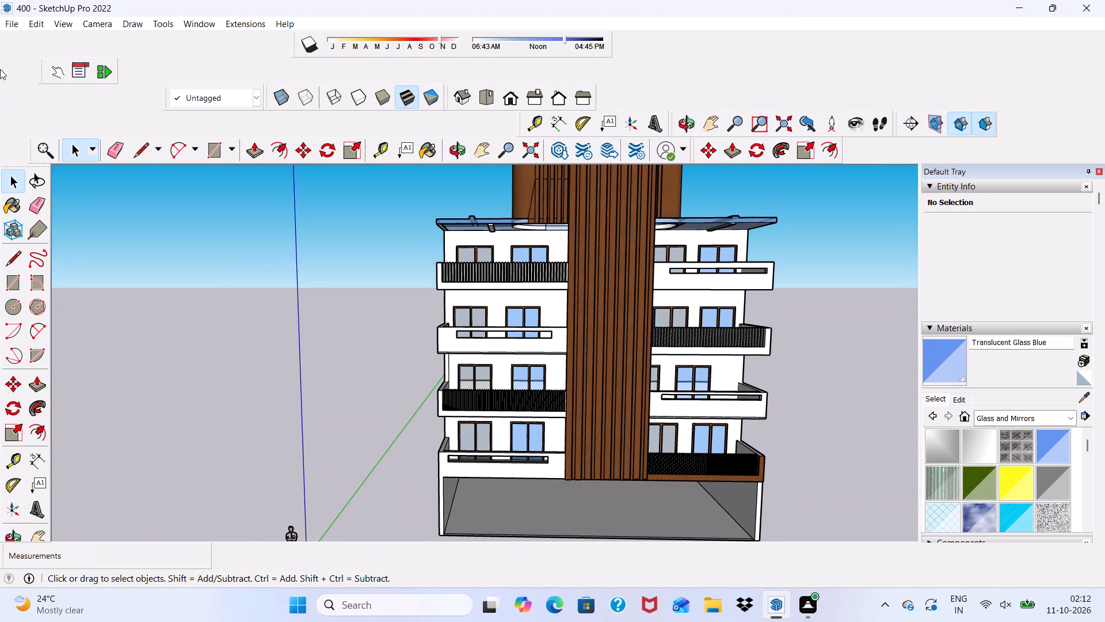
click(11, 19)
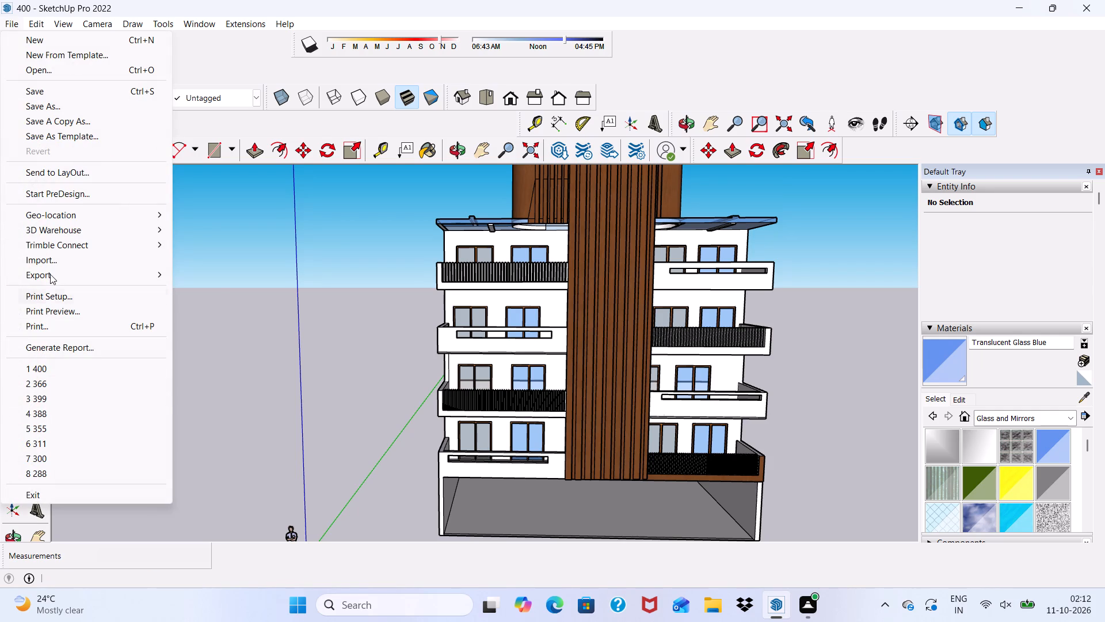
click(50, 273)
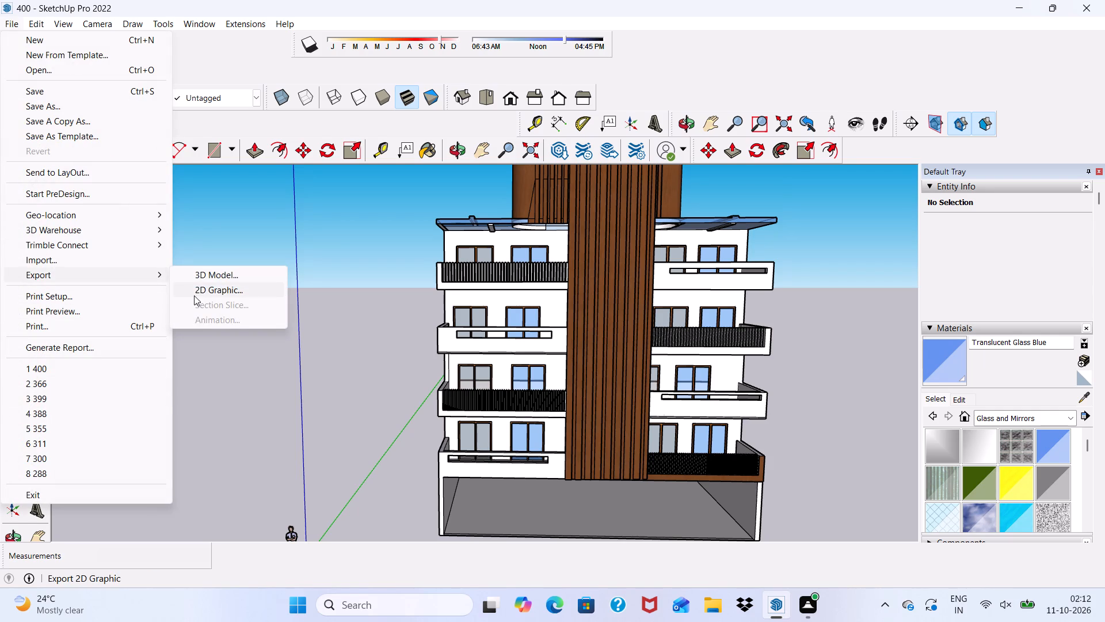
click(194, 295)
click(488, 346)
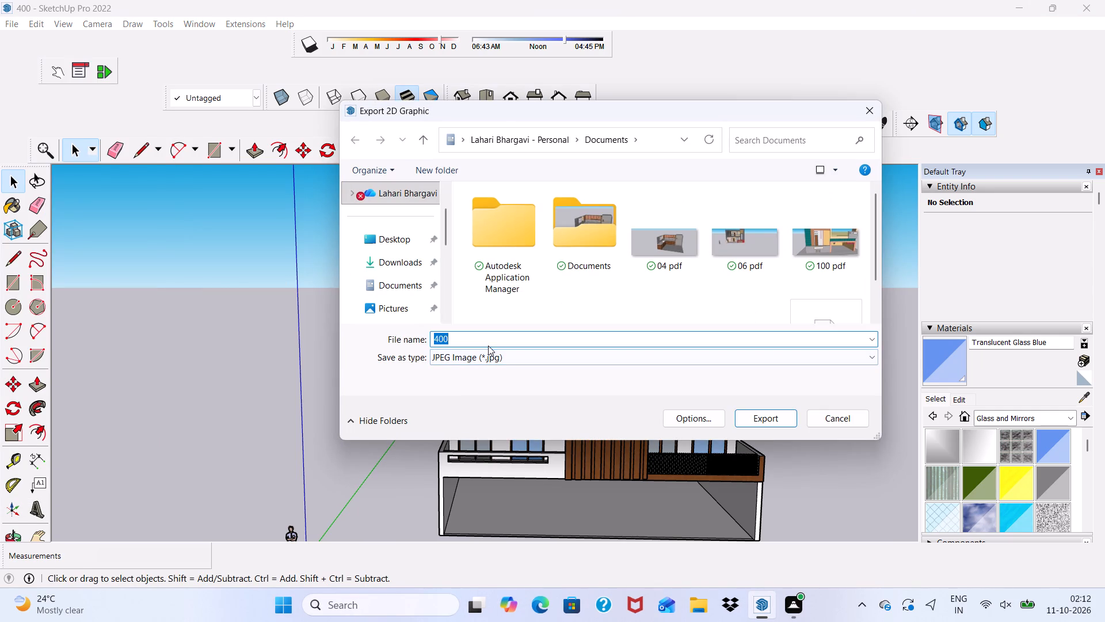
click(460, 340)
text(PDF)
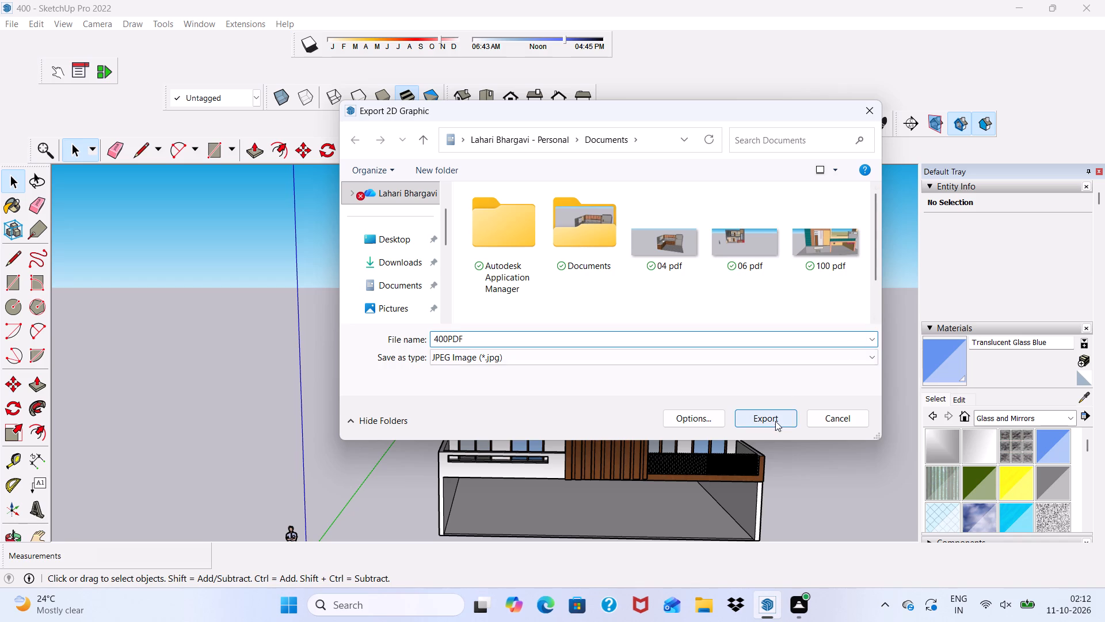
click(775, 421)
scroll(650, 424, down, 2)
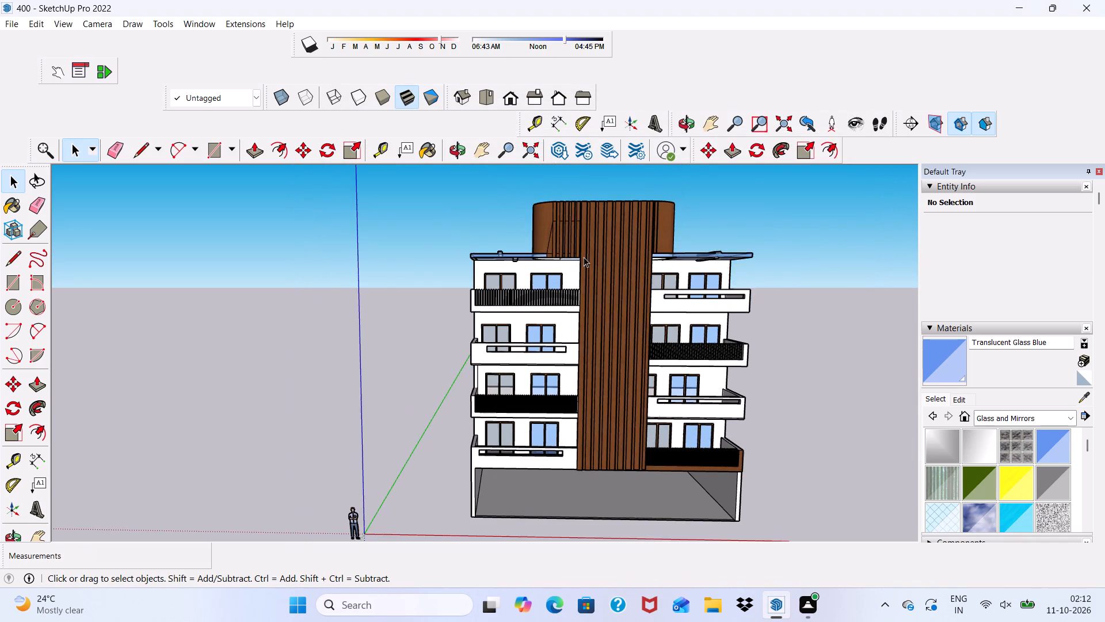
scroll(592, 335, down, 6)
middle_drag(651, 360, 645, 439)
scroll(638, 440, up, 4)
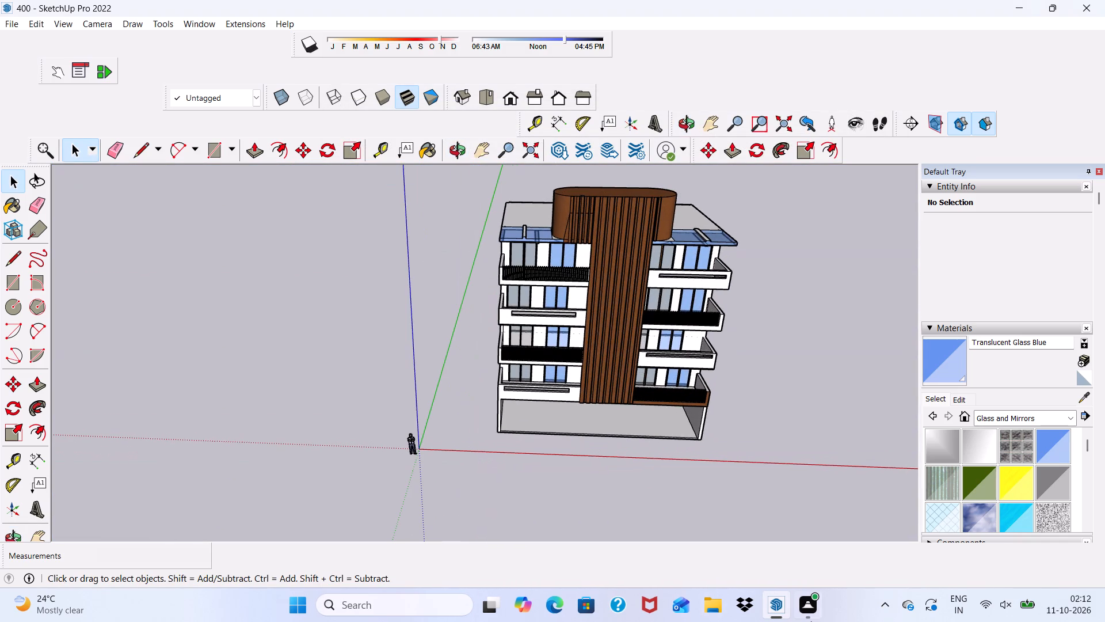